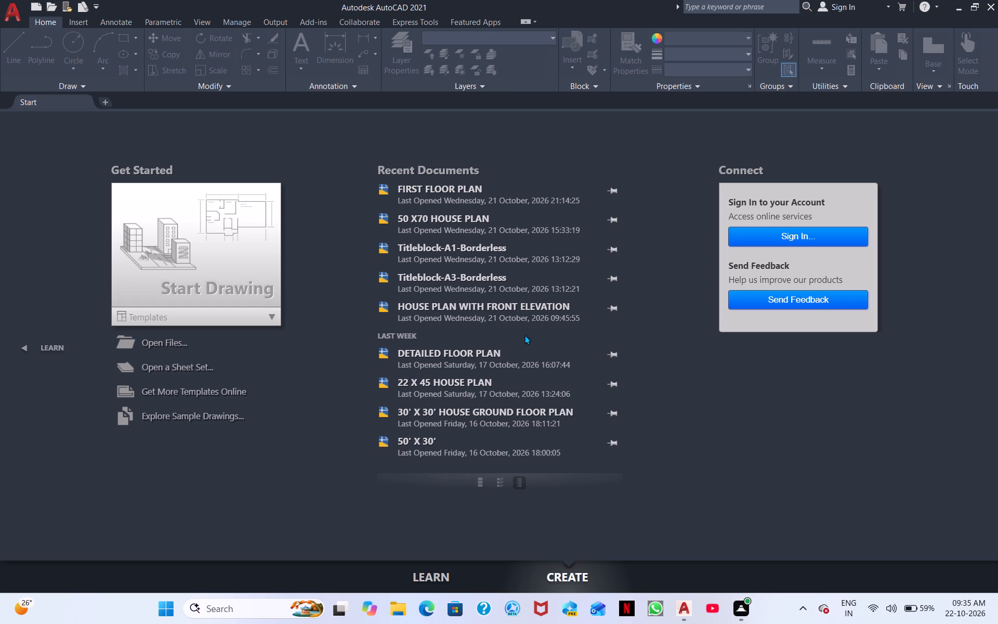
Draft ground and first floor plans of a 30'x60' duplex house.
Start a new blank drawing.
left_click(224, 244)
left_click(225, 244)
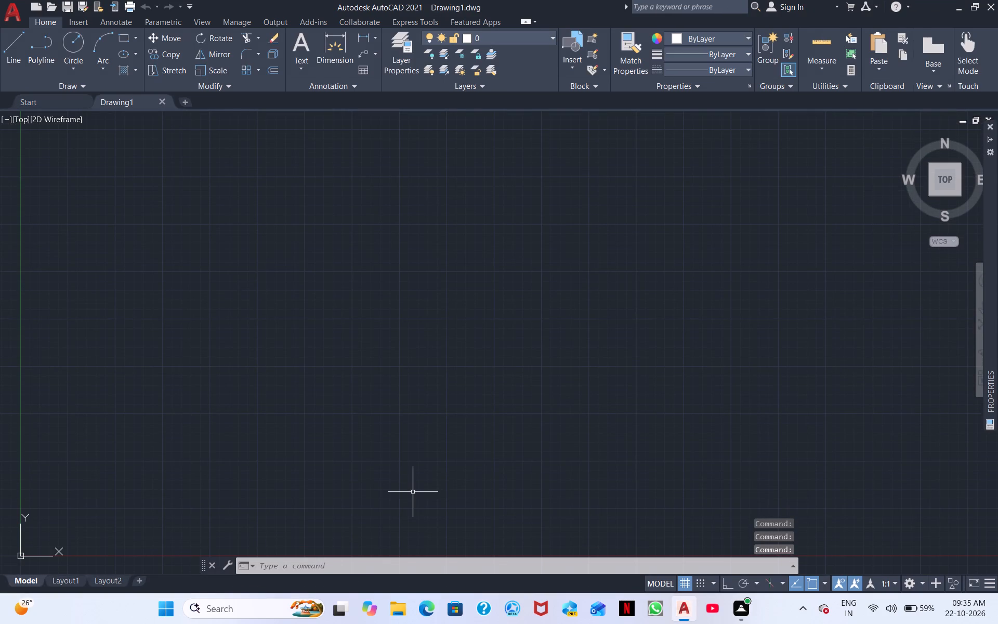
Open the program options and apply the Open and Save settings as they are.
type("op")
key("space")
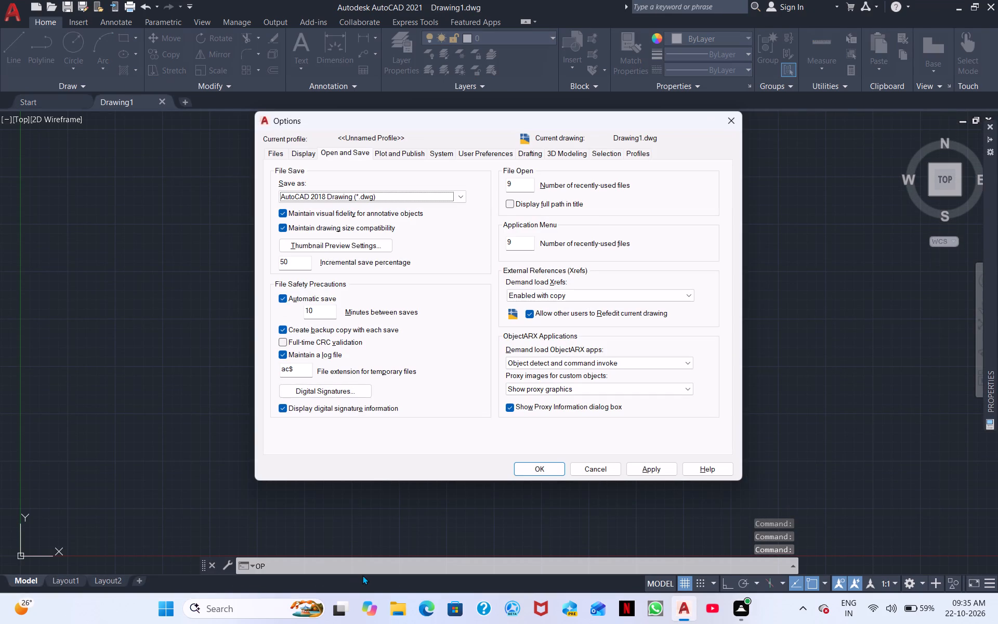
left_click(651, 469)
left_click(545, 467)
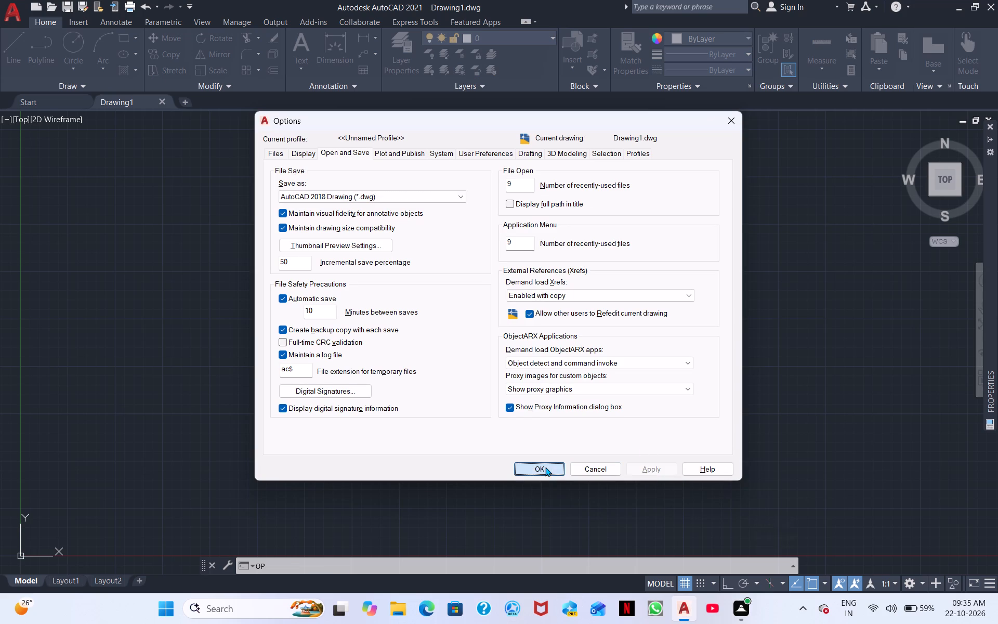
Set the drawing length units to Architectural with a precision of 0'-0 1/2".
left_click(302, 573)
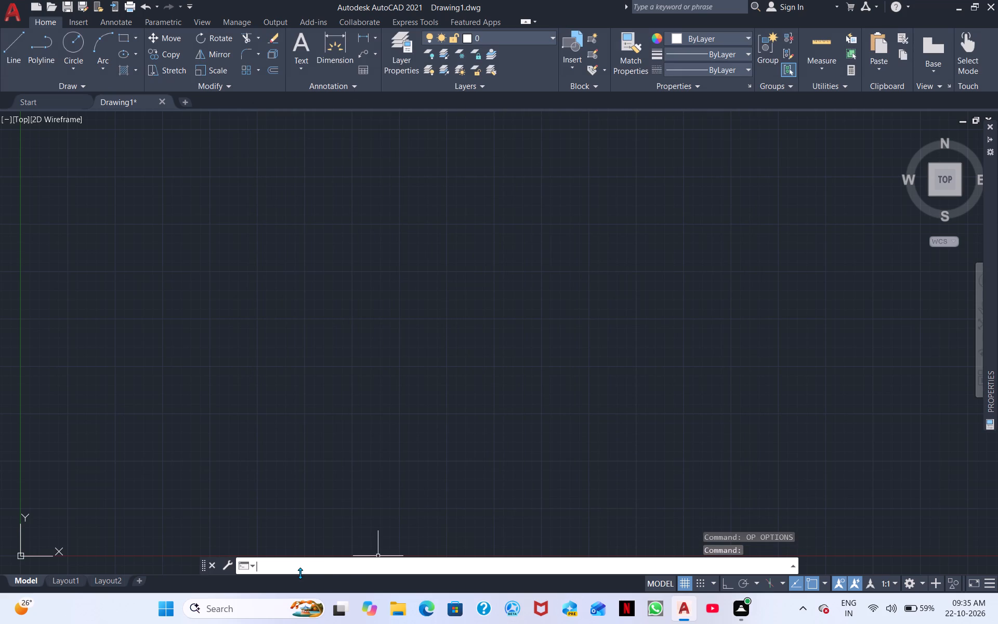
type("un")
key("space")
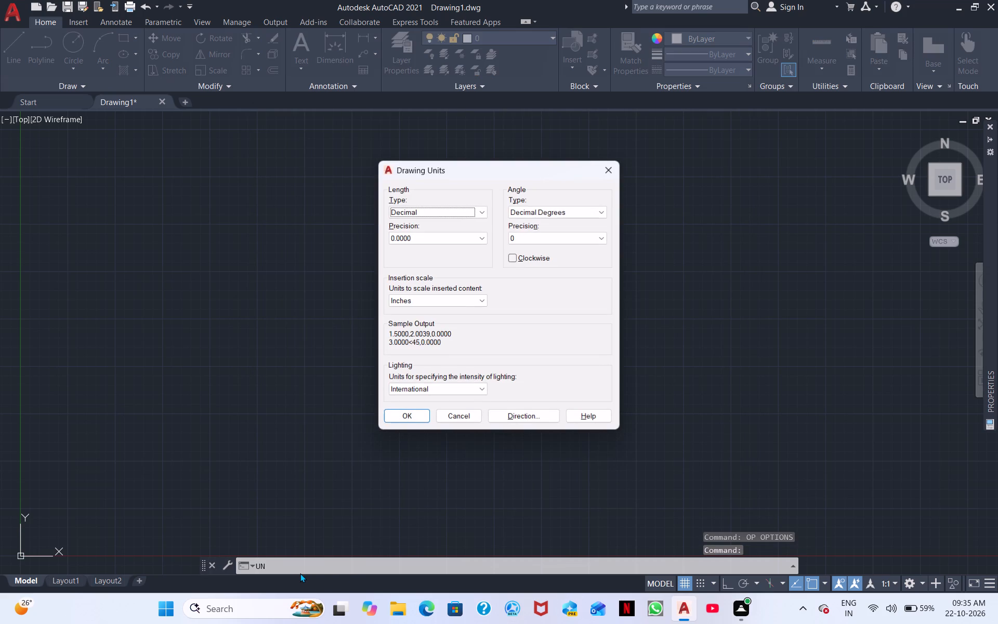
left_click(410, 213)
left_click(419, 220)
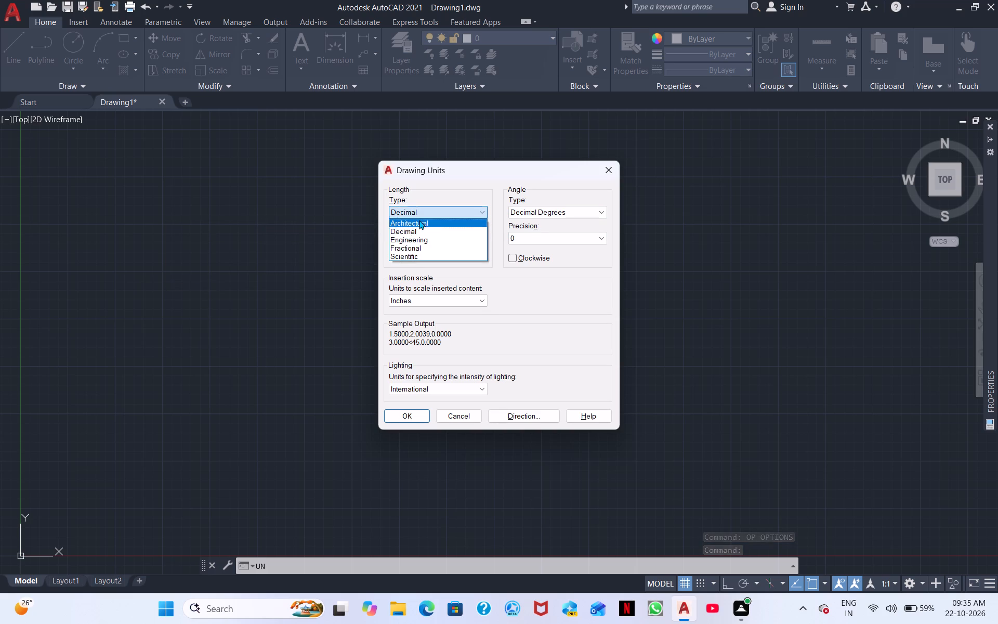
left_click(417, 238)
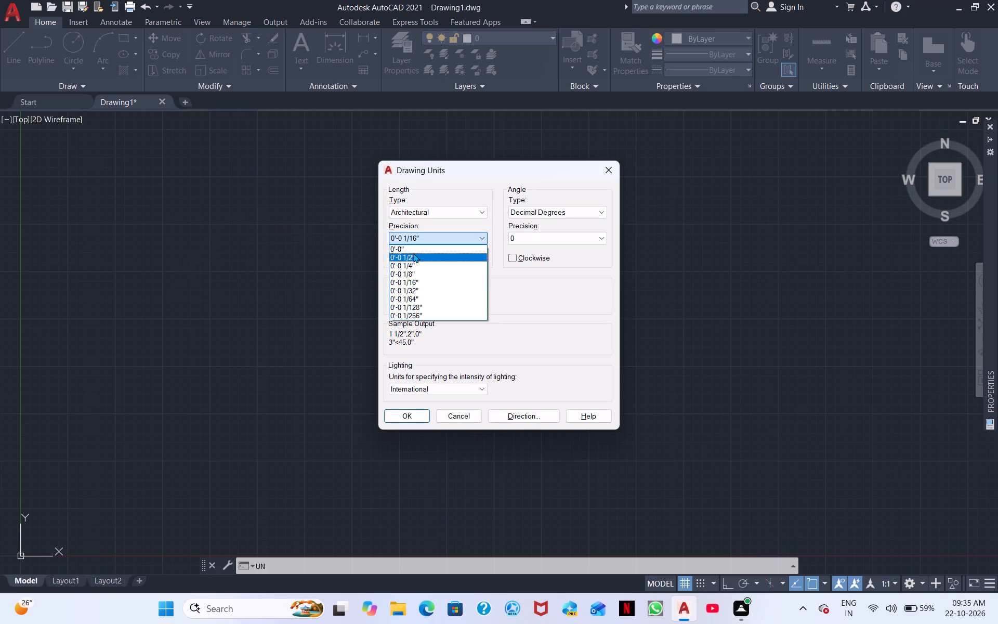
left_click(413, 253)
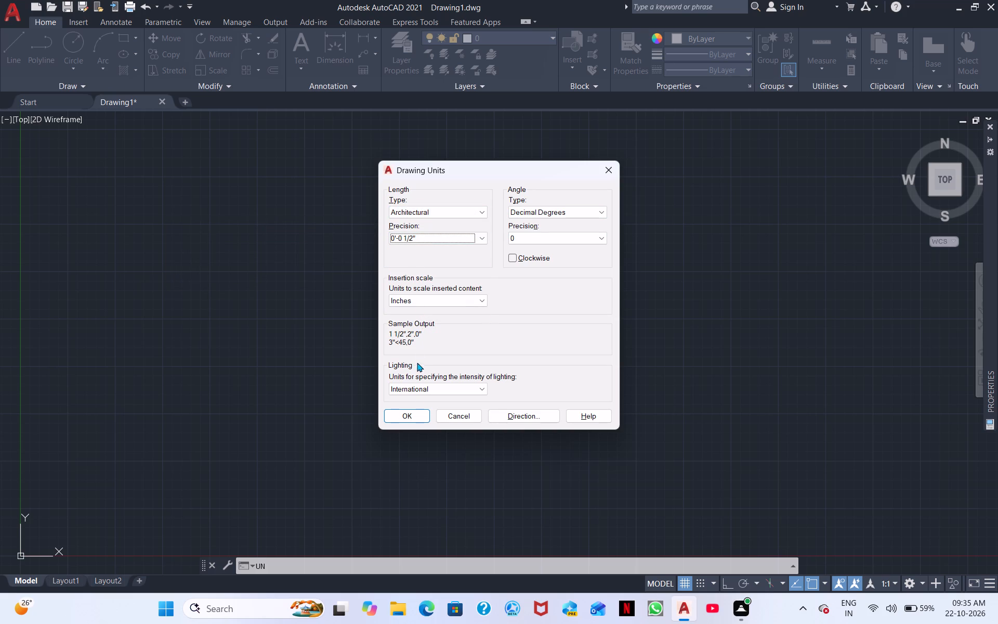
double_click(412, 410)
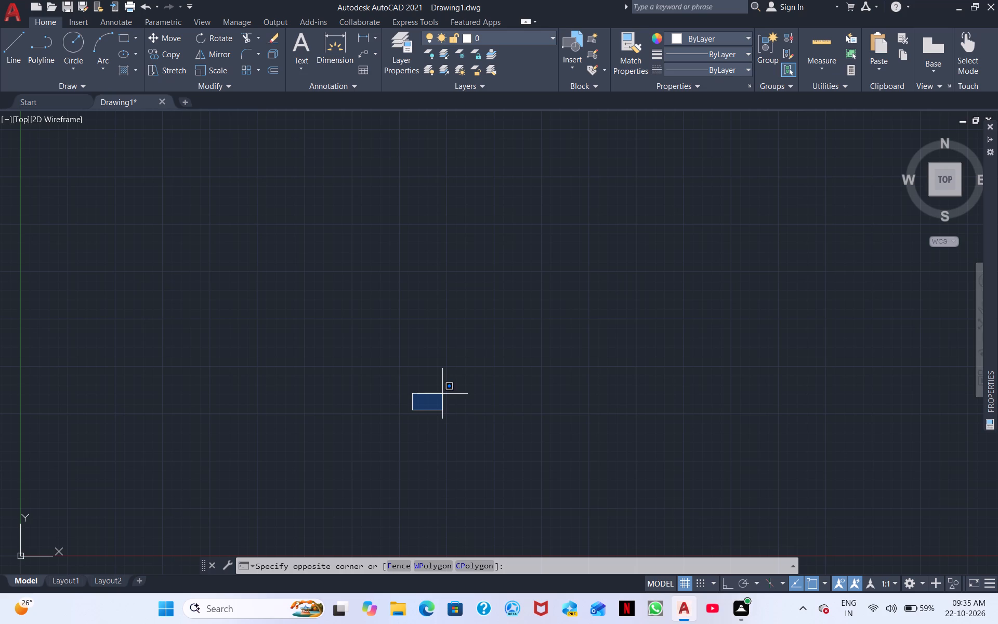
left_click(374, 382)
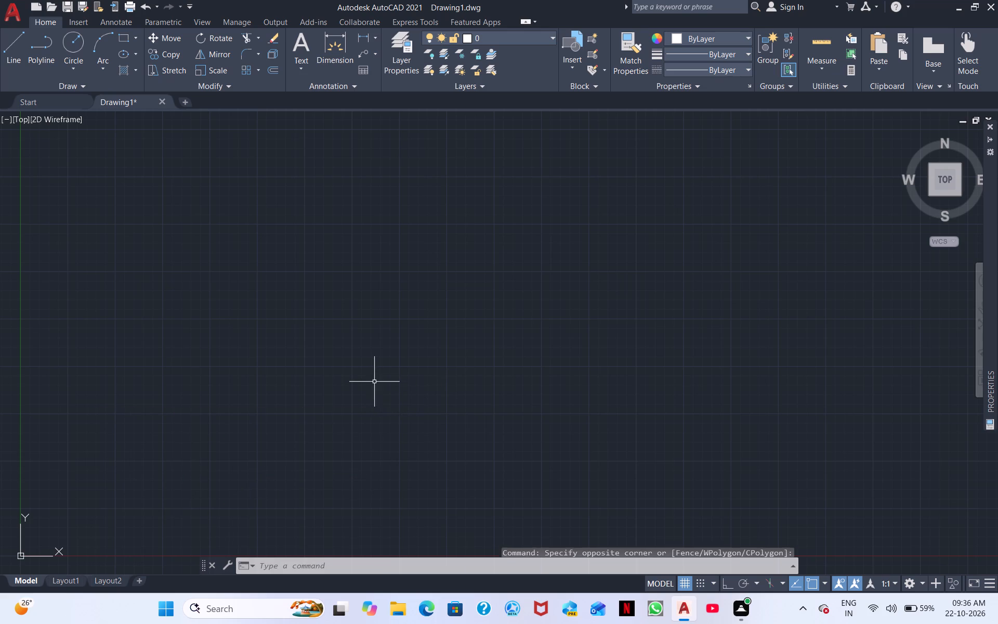
Modify the Standard dimension style's primary units to Architectural with a precision of 0'-0 1/2".
left_click(311, 558)
type("ec")
key("space")
key("BackSpace")
key("BackSpace")
type("d")
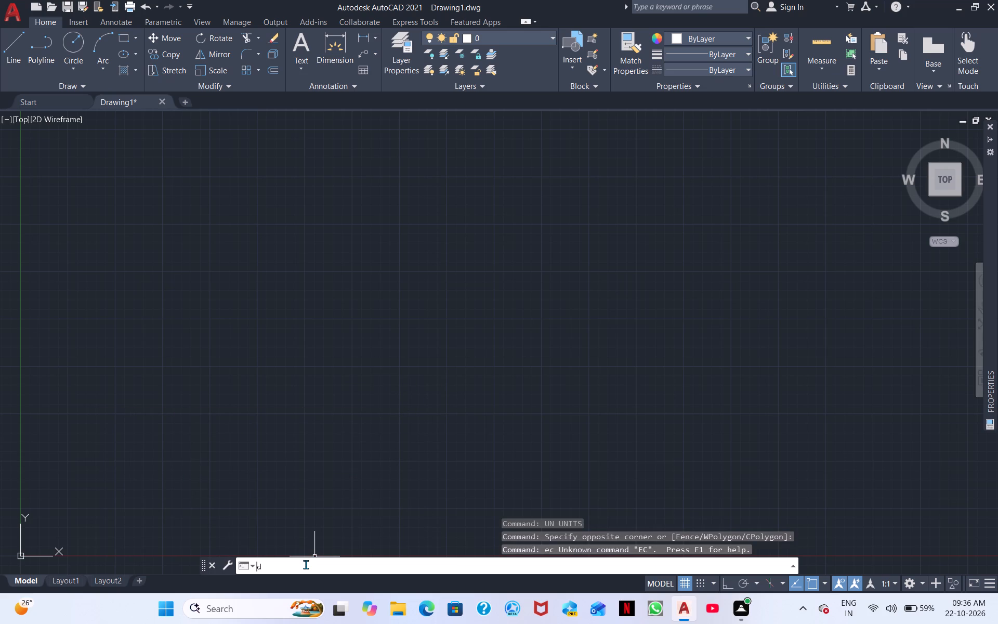
key("space")
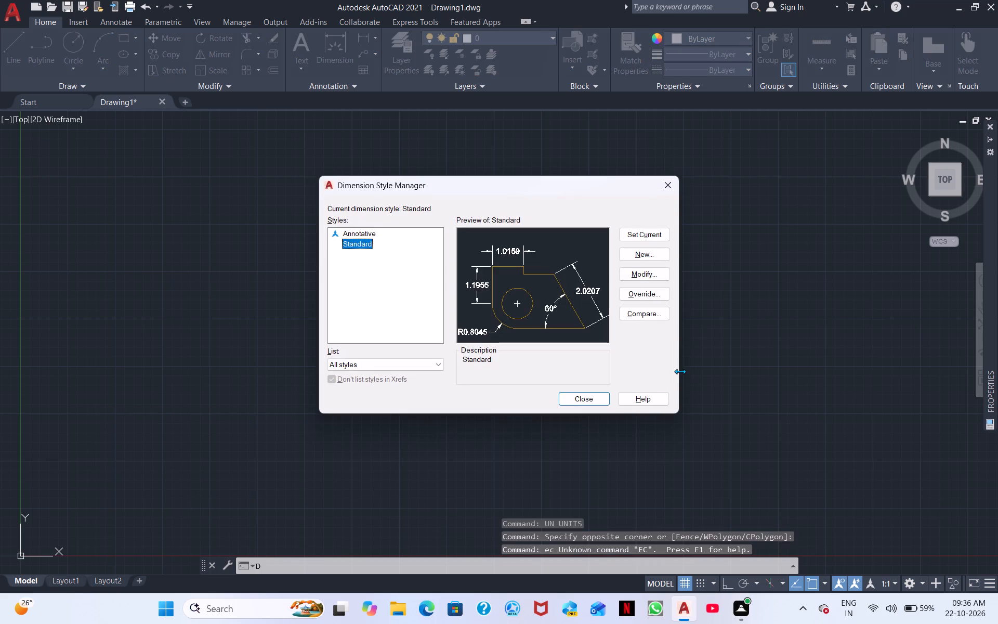
left_click(650, 275)
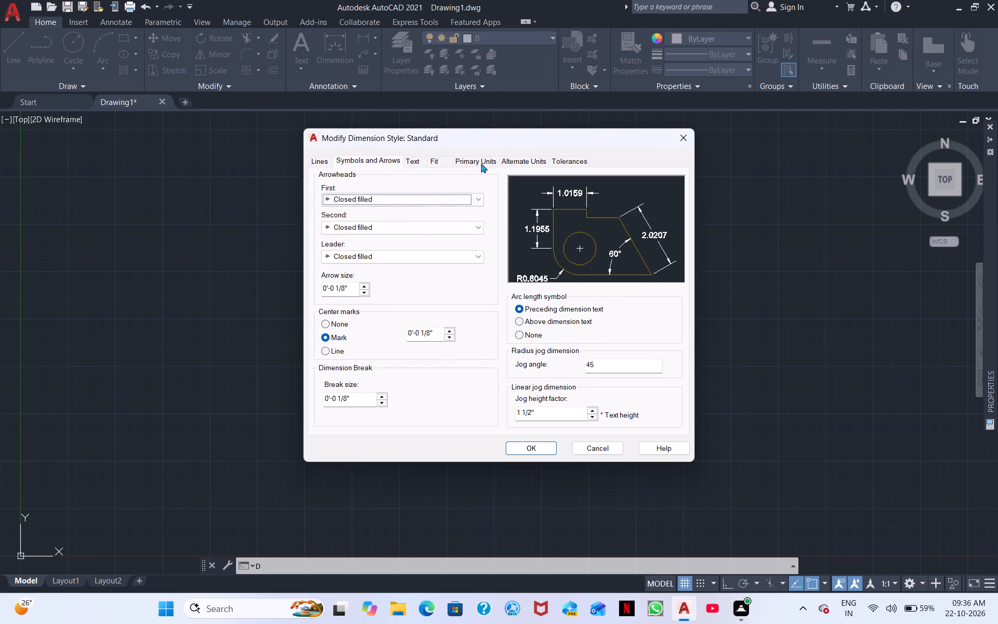
left_click(461, 162)
left_click(435, 190)
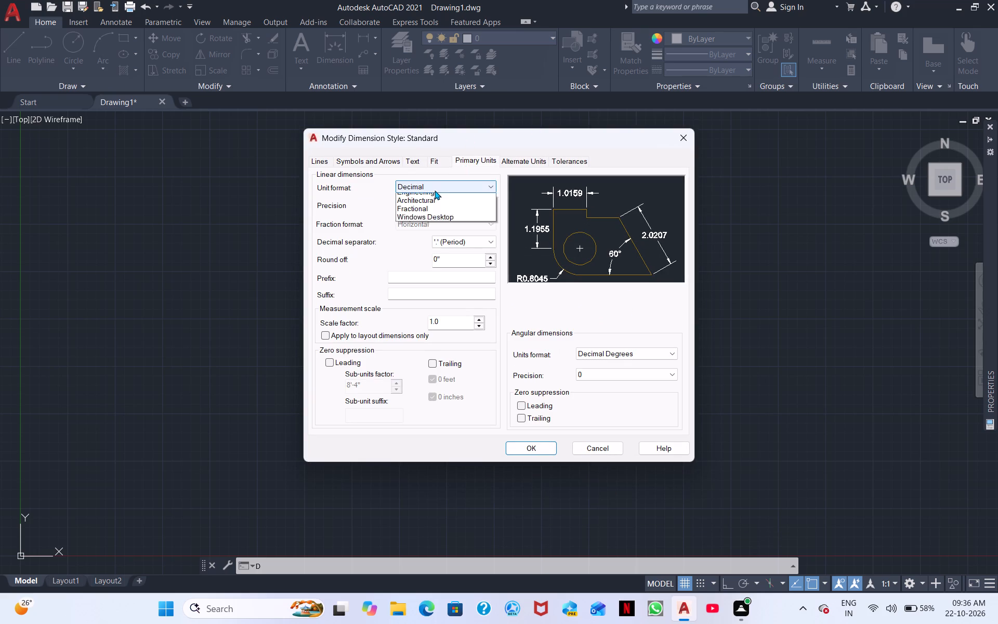
left_click(428, 223)
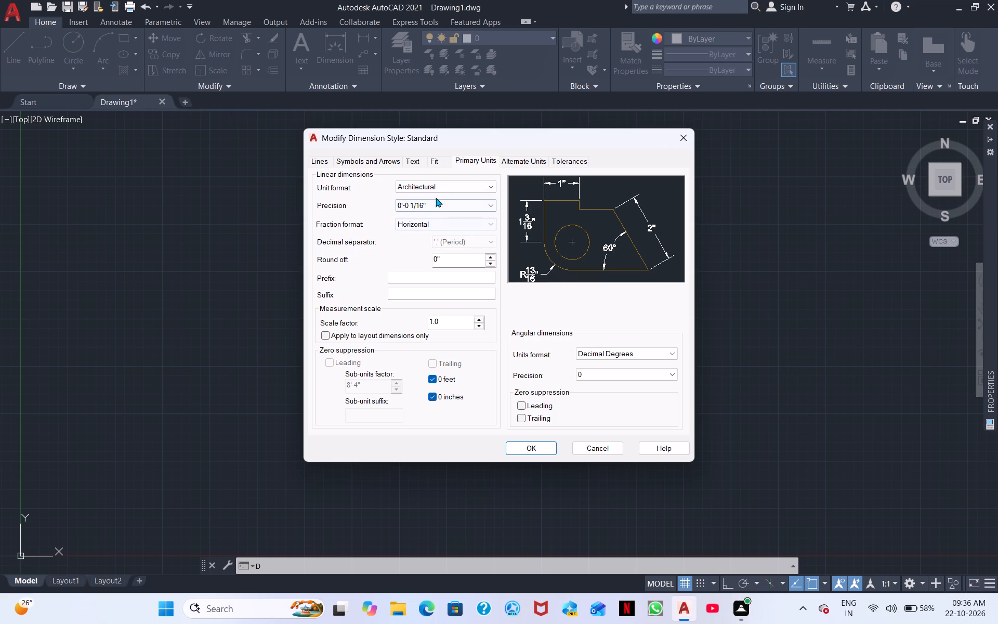
left_click(430, 205)
left_click(426, 224)
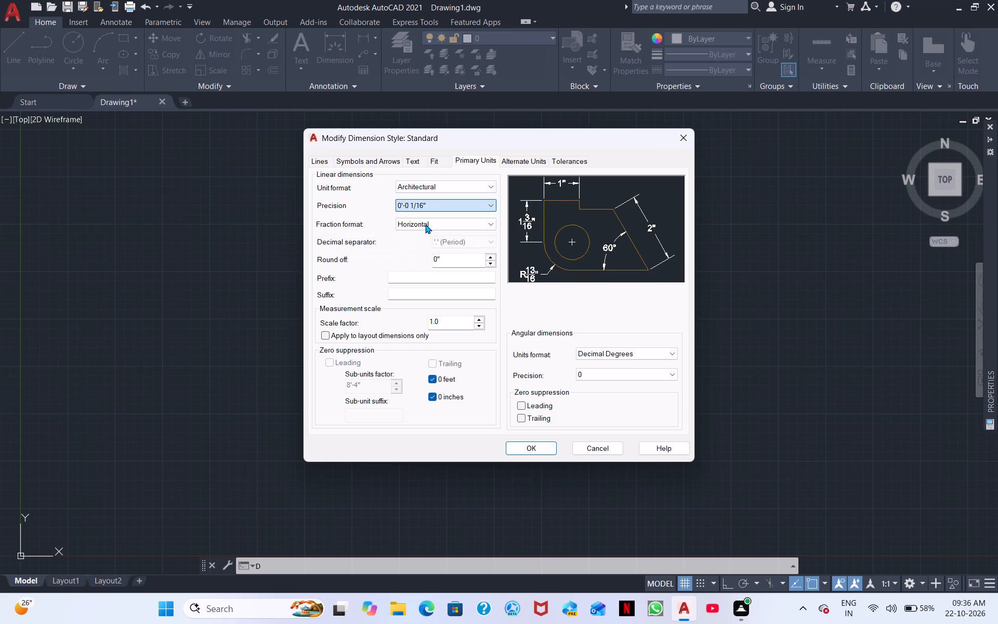
Set the Standard dimension style's text height to 5".
left_click(416, 164)
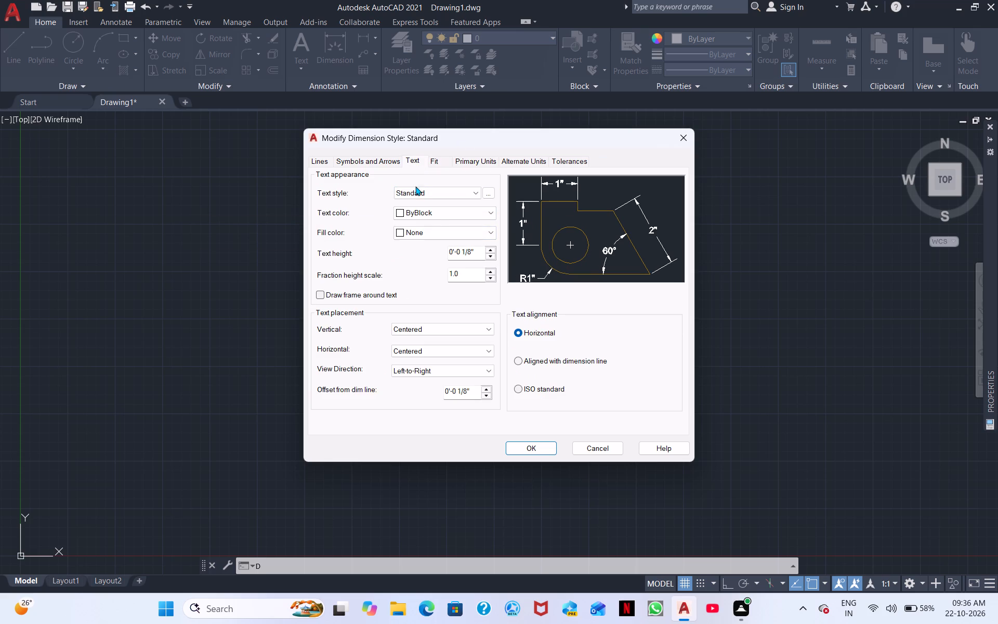
left_click_drag(472, 252, 405, 267)
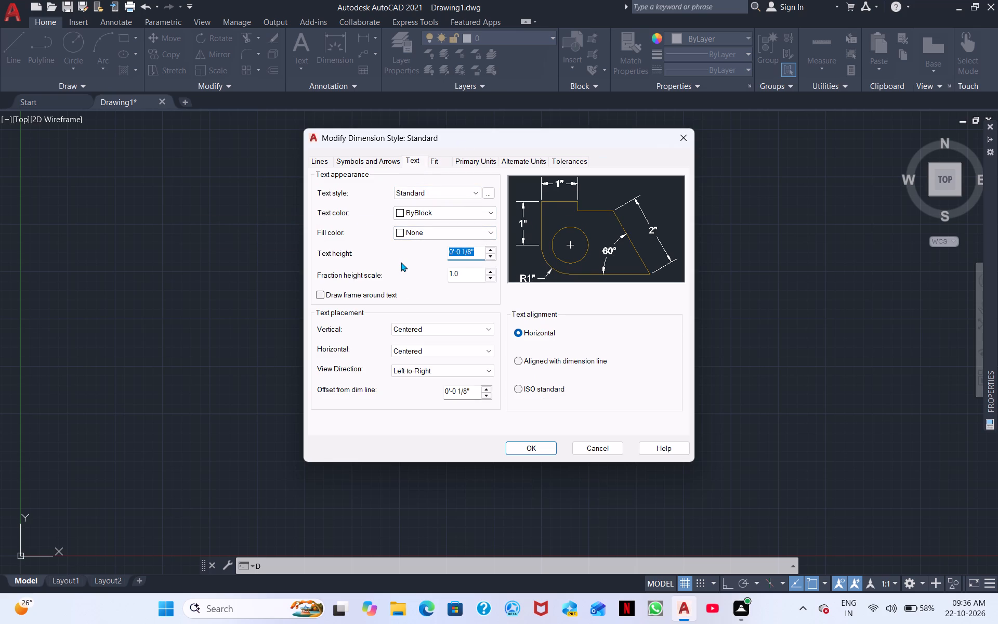
key("BackSpace")
type("5\"")
key("Return")
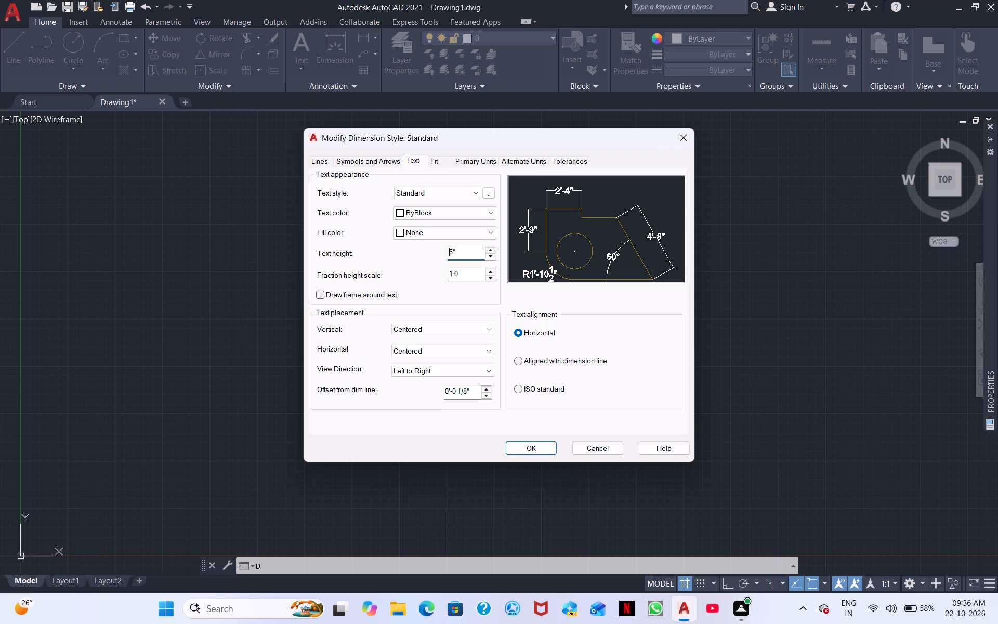
Set the dimension style's arrow size to 5" and accept the style modifications.
left_click(387, 161)
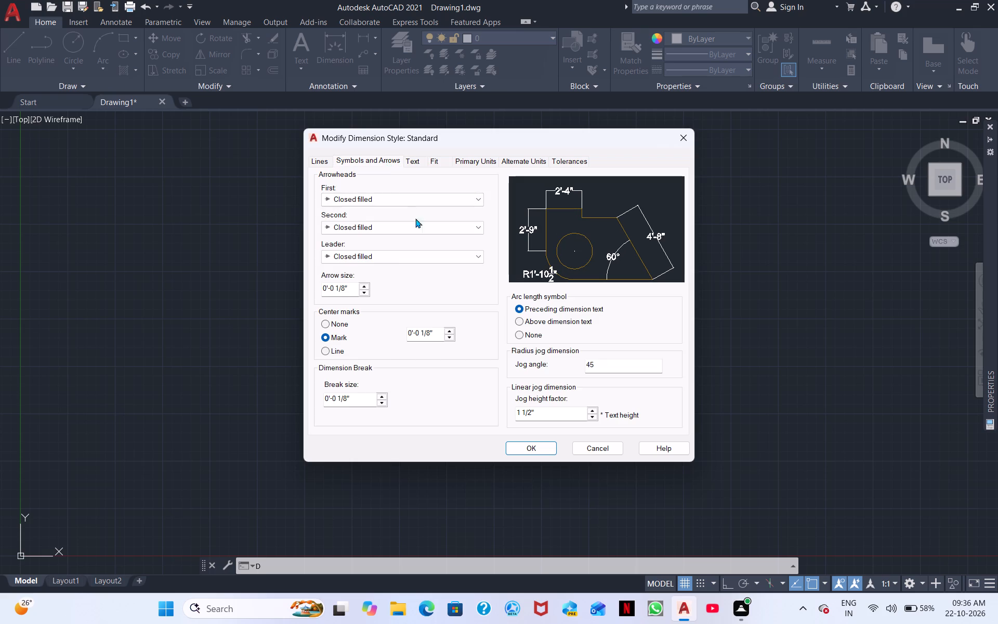
left_click_drag(348, 287, 292, 302)
key("BackSpace")
key("shift+quotedbl")
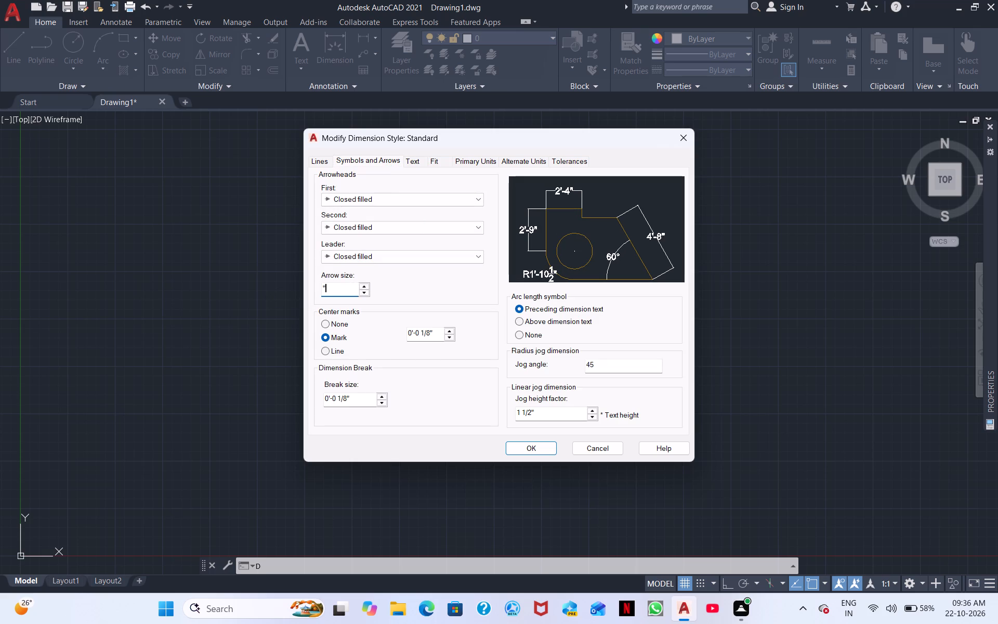
key("Return")
key("BackSpace")
type("5\"")
key("Return")
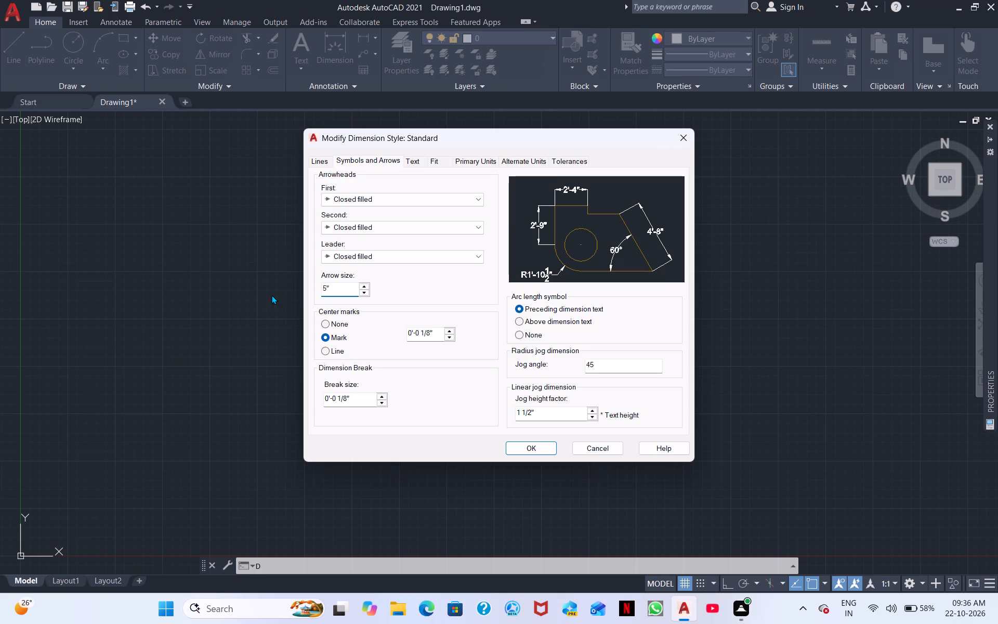
left_click(536, 449)
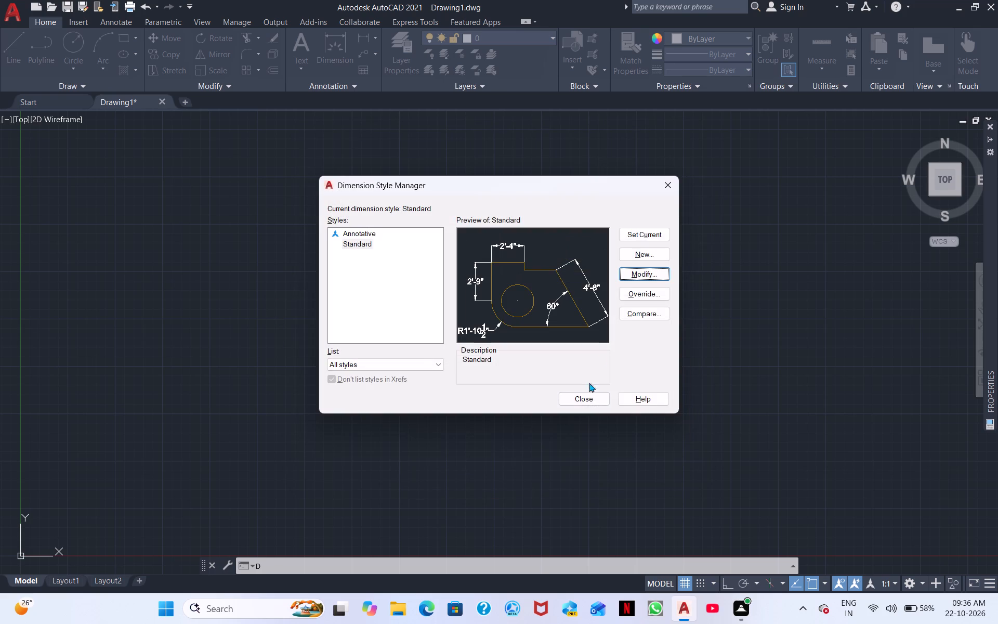
Make the Standard dimension style current and close the Dimension Style Manager.
left_click(648, 232)
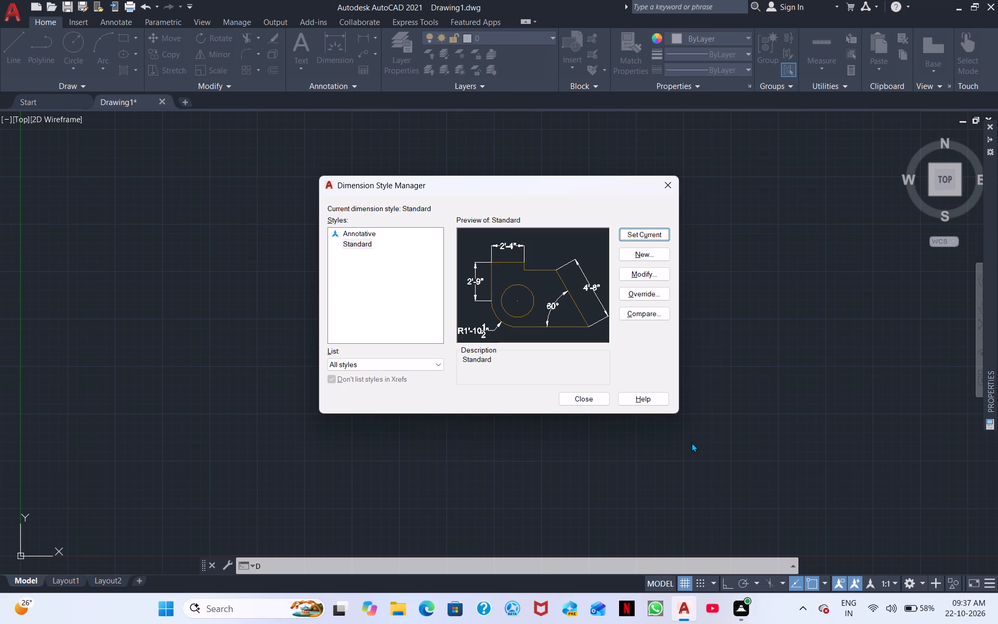
left_click(585, 400)
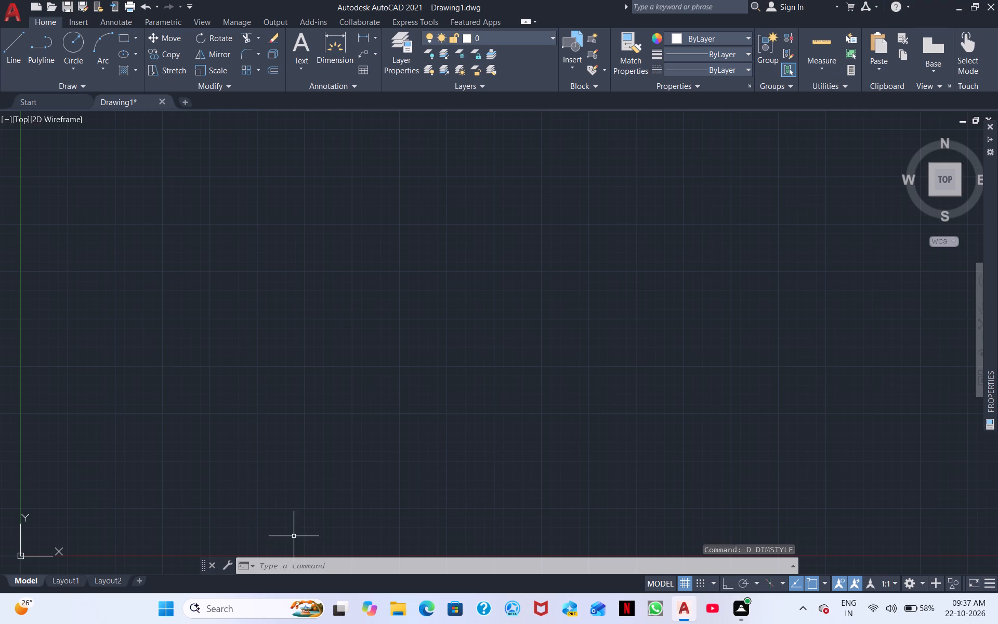
Draw one vertical construction line (XLINE) in the empty drawing, a short distance to the positive X side of the origin.
left_click(275, 566)
type("xl")
key("space")
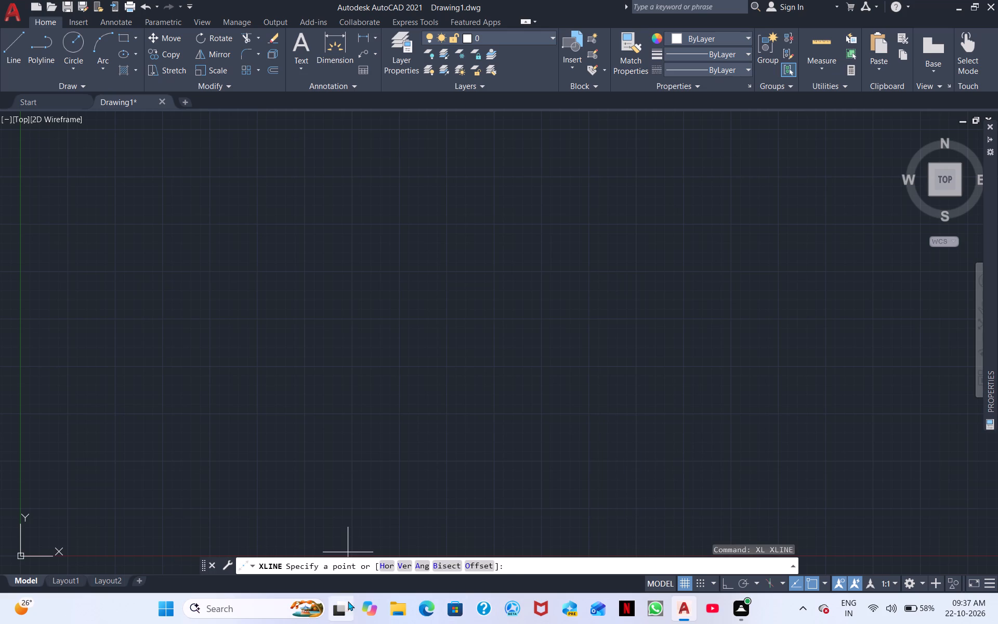
left_click(406, 563)
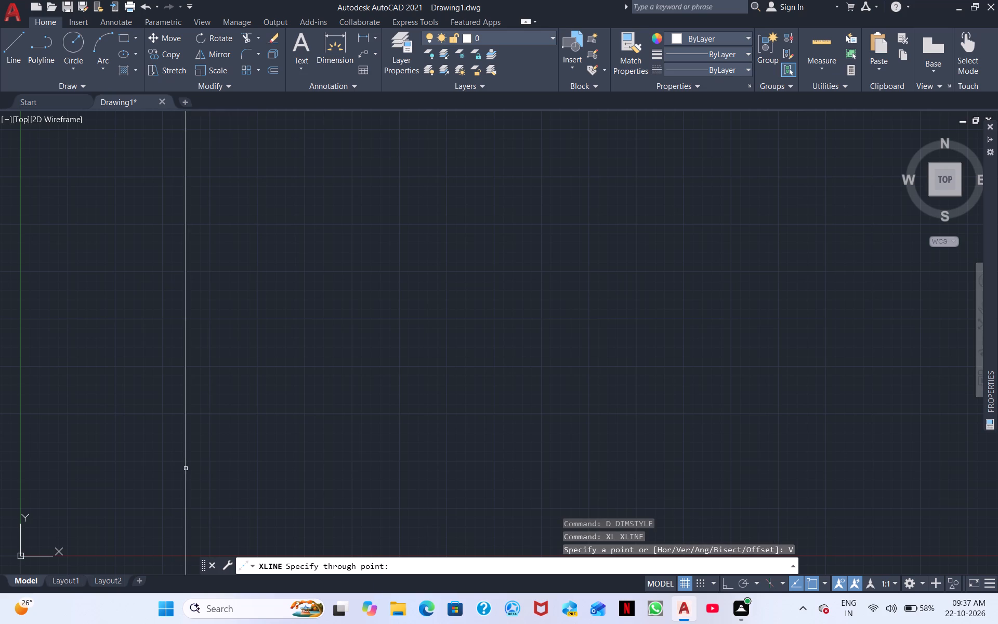
left_click(300, 415)
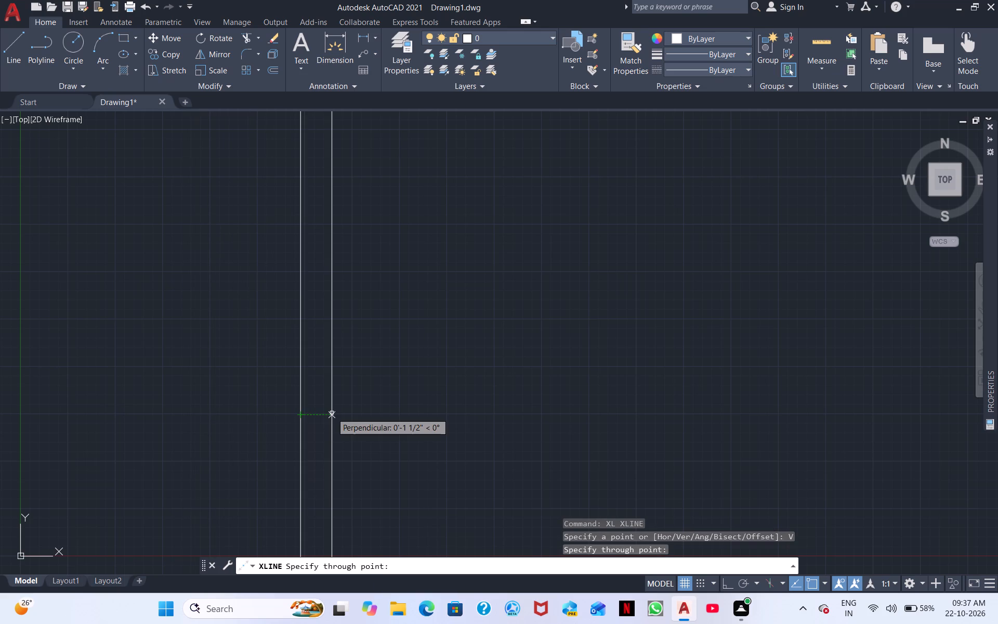
key("Escape")
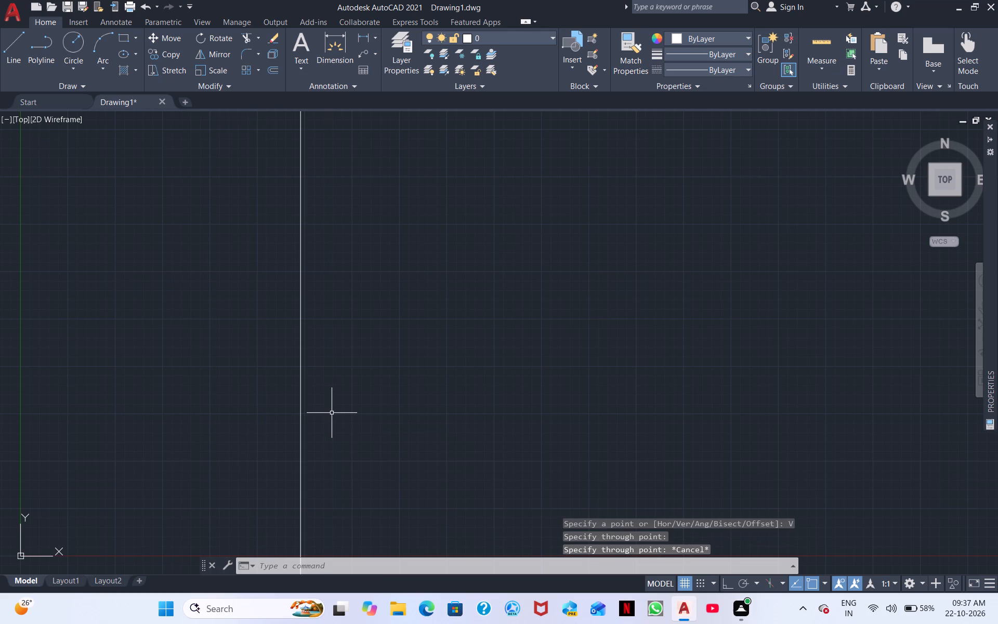
Start an Offset for the vertical construction line.
type("o")
key("space")
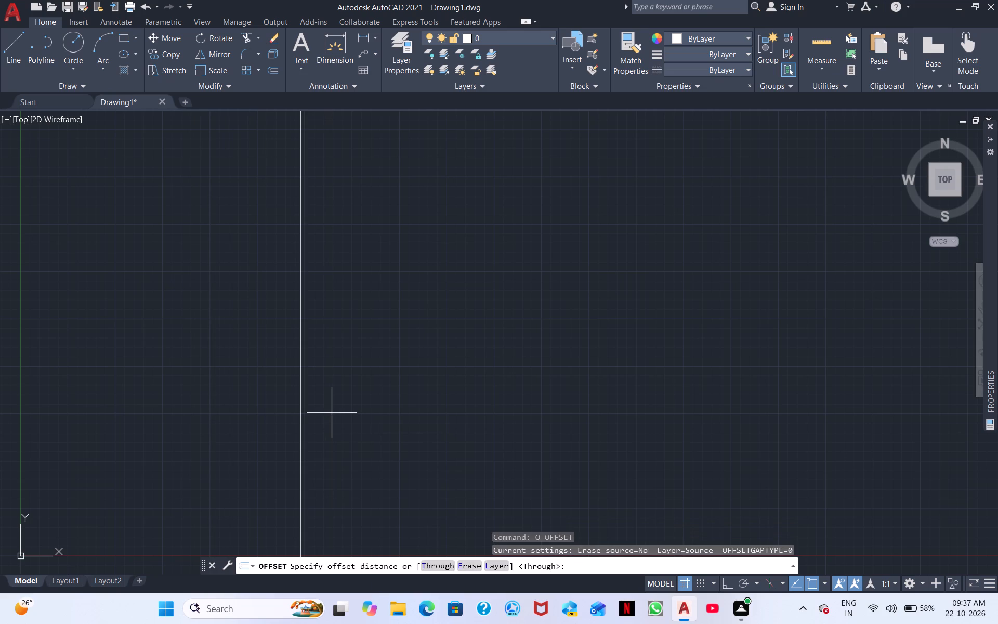
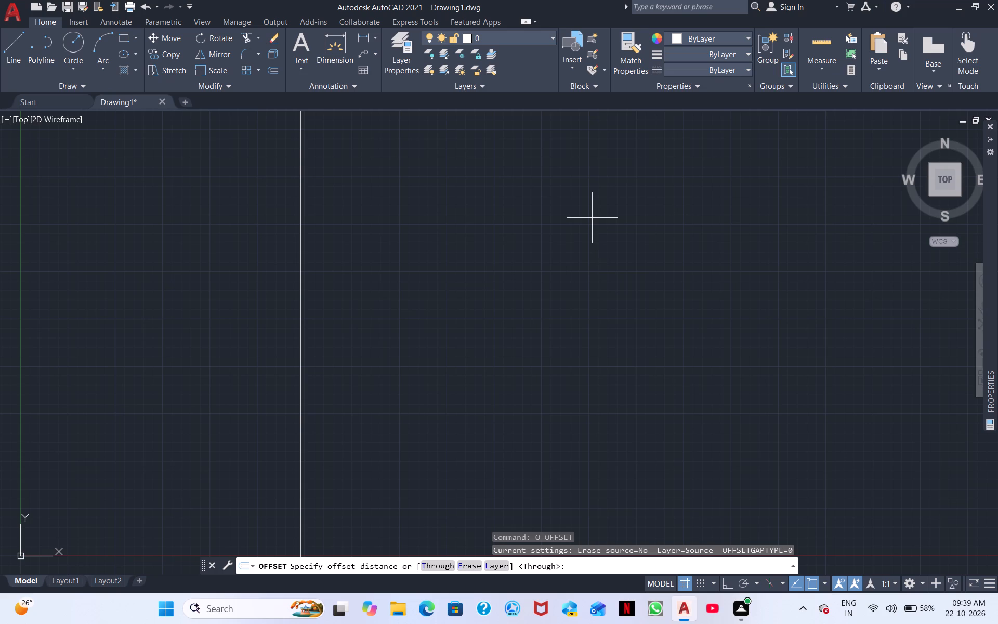
Offset the vertical construction line by 9" toward the positive X side.
type("9\"")
key("space")
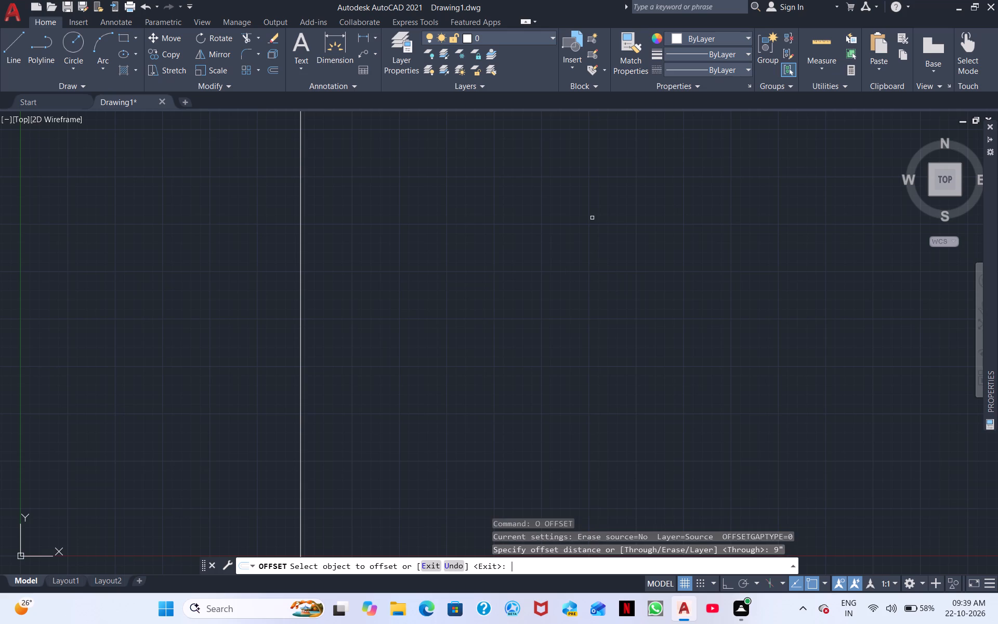
left_click(301, 431)
left_click(330, 436)
scroll(335, 434, "down", 3)
scroll(512, 425, "down", 1)
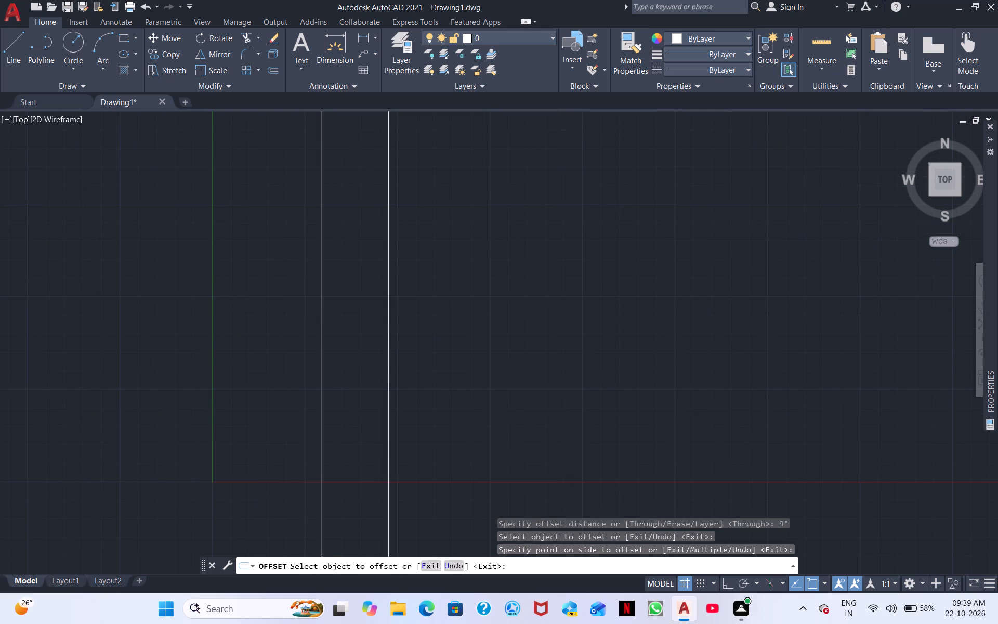
scroll(512, 425, "down", 2)
middle_click_drag(540, 418, 482, 446)
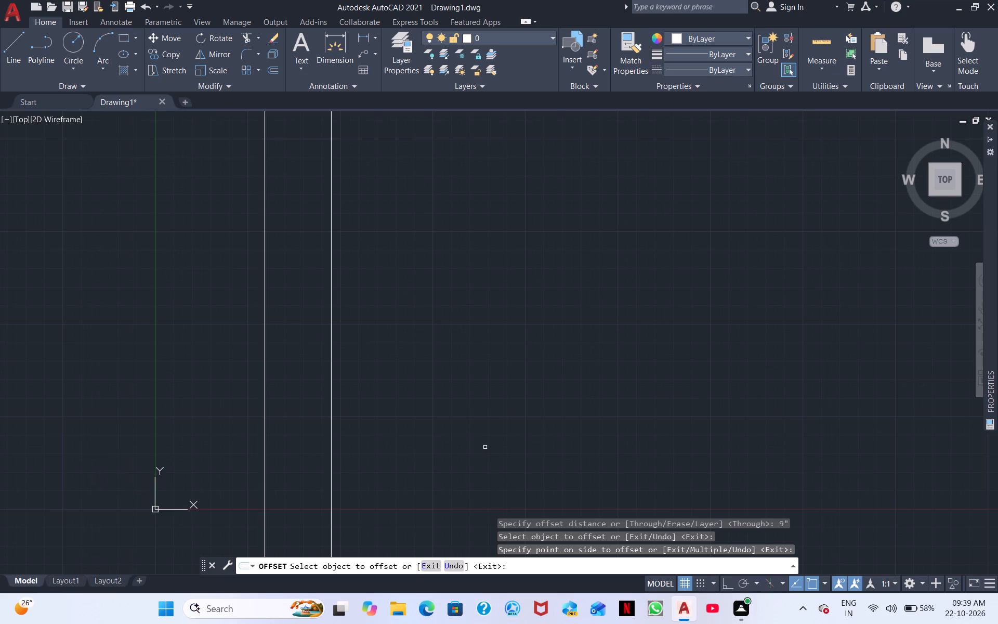
key("o")
key("BackSpace")
key("space")
Offset the second vertical construction line by 14' toward the positive X side.
key("space")
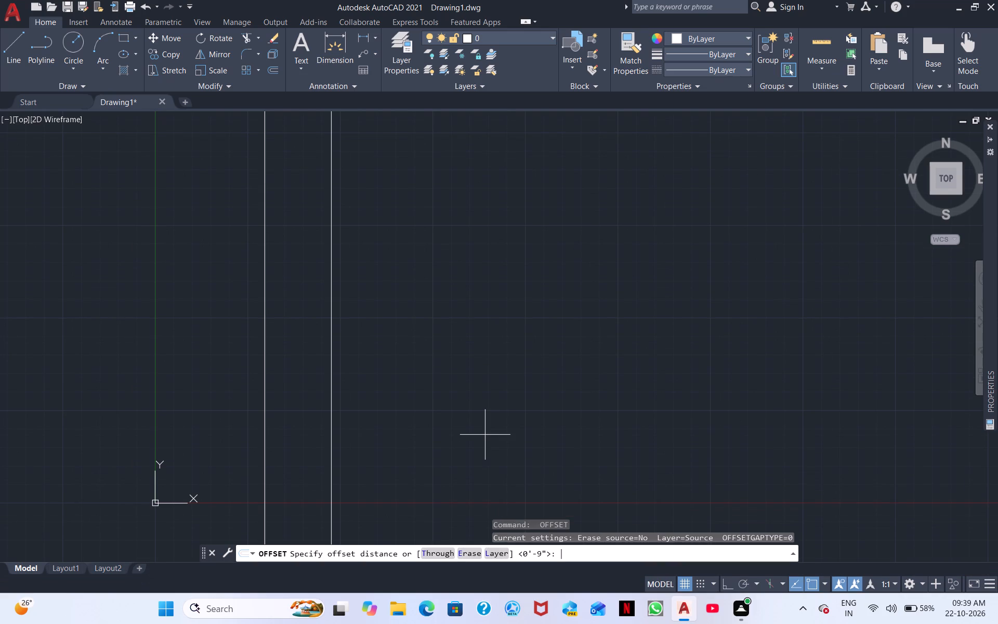
key("4")
key("BackSpace")
type("14'")
key("Return")
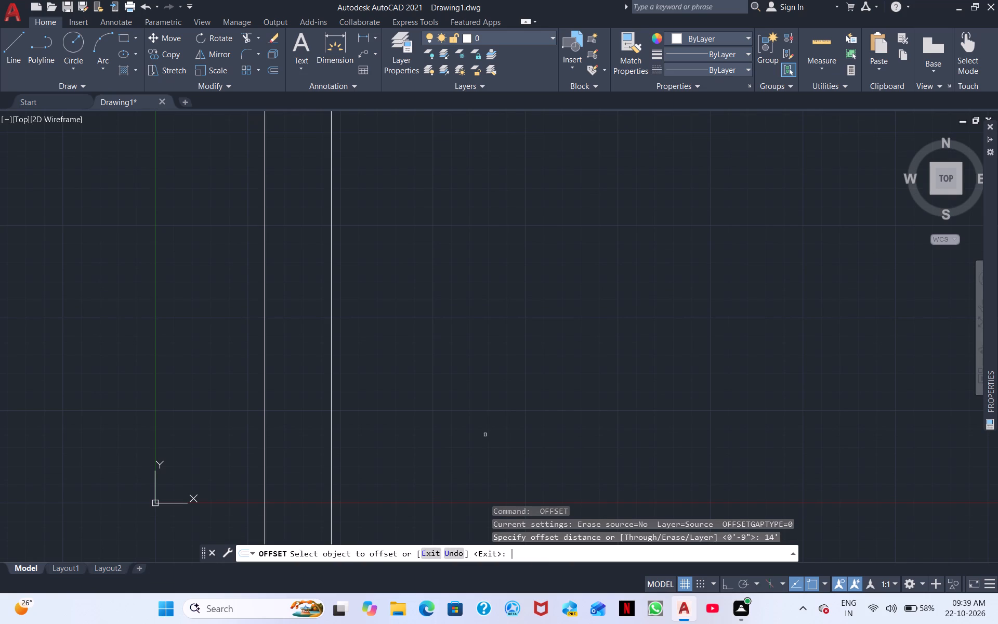
left_click(332, 439)
left_click(526, 451)
scroll(524, 451, "down", 10)
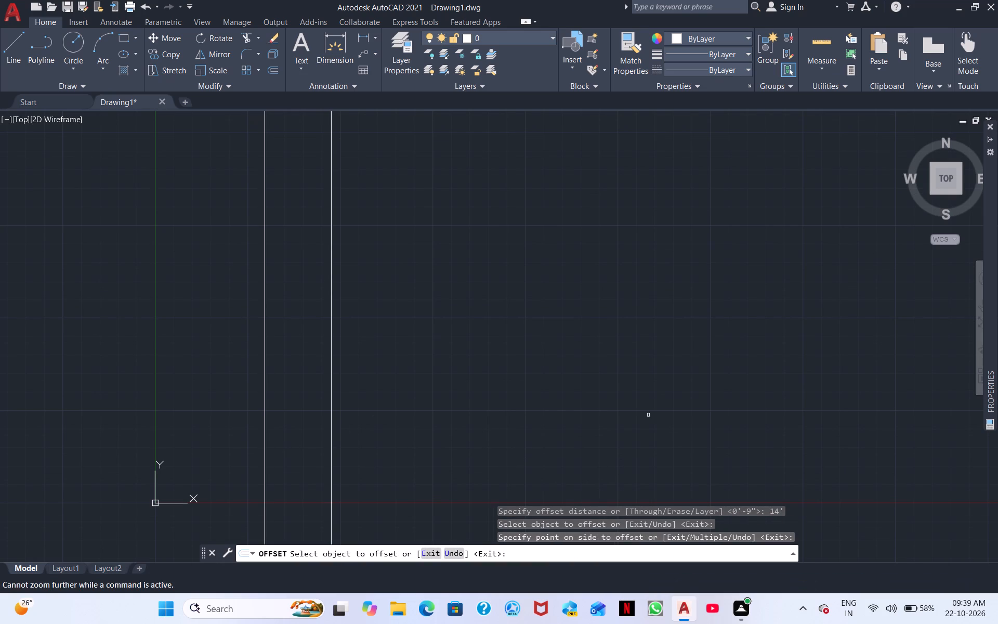
scroll(649, 415, "down", 1)
right_click_drag(638, 424, 630, 426)
left_click(674, 434)
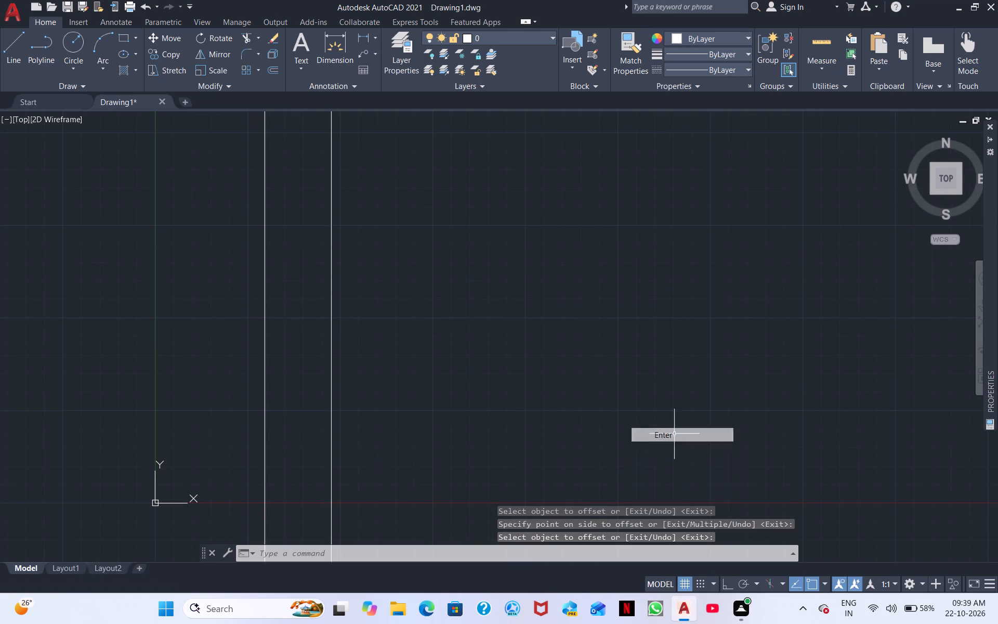
Offset the farthest vertical construction line by 6" toward the positive X side to form the middle pair.
scroll(661, 433, "down", 5)
middle_click_drag(680, 419, 328, 396)
scroll(328, 397, "up", 3)
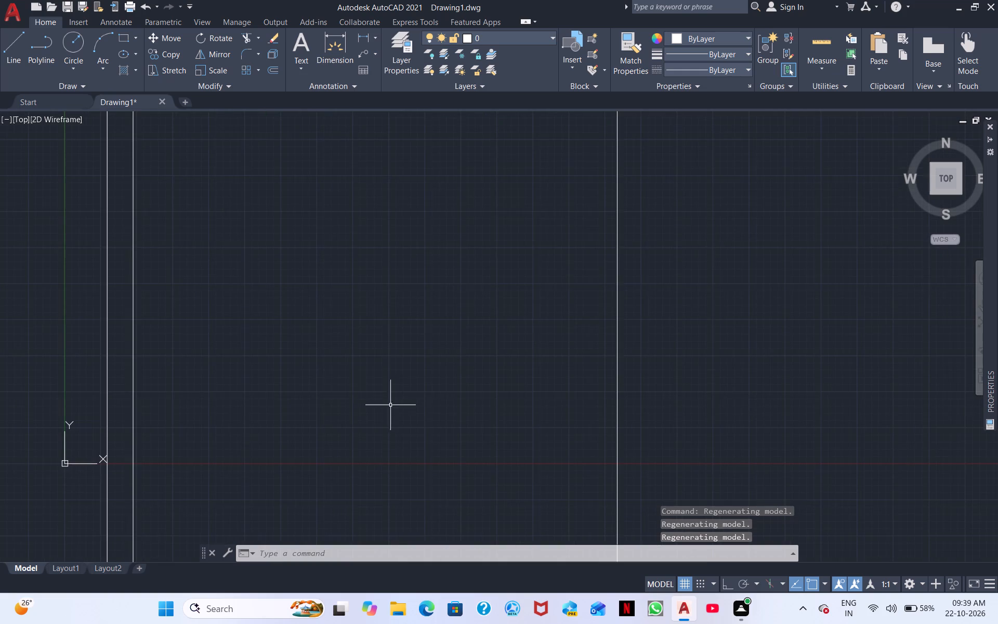
middle_click_drag(402, 408, 395, 446)
type("o")
key("space")
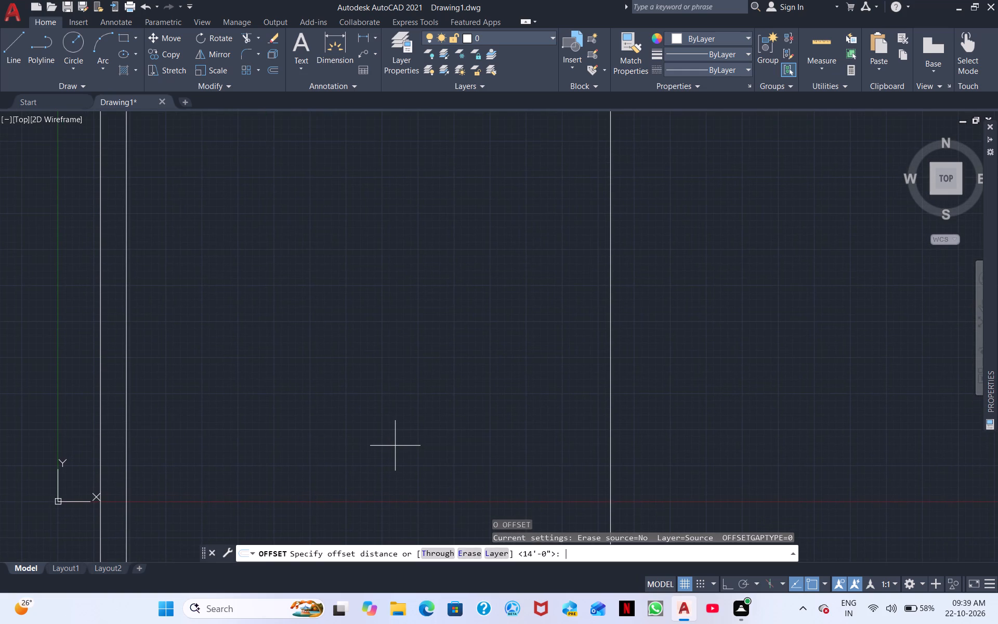
type("6\"")
key("Return")
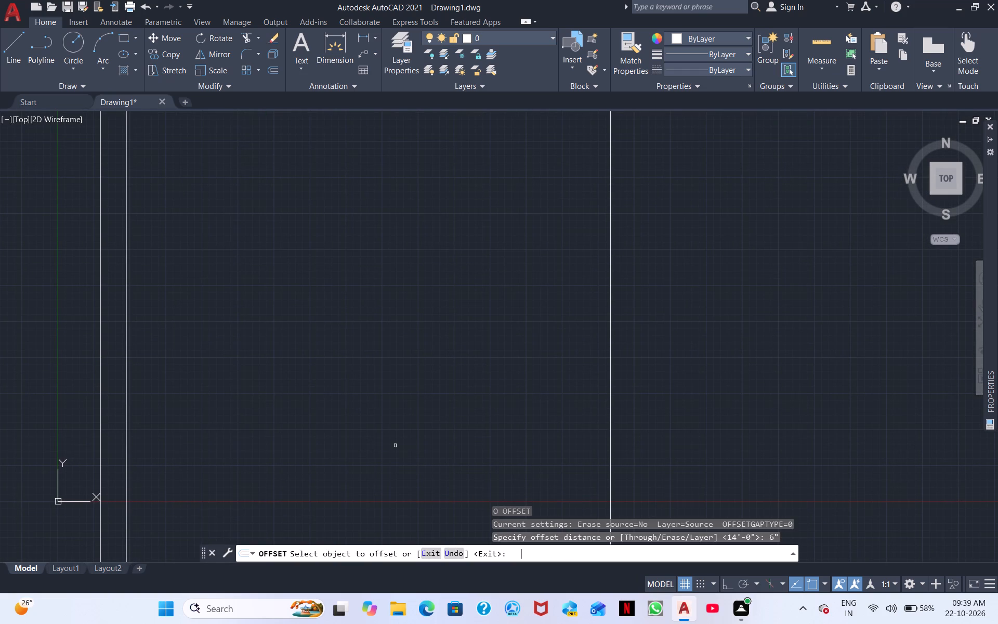
left_click(610, 426)
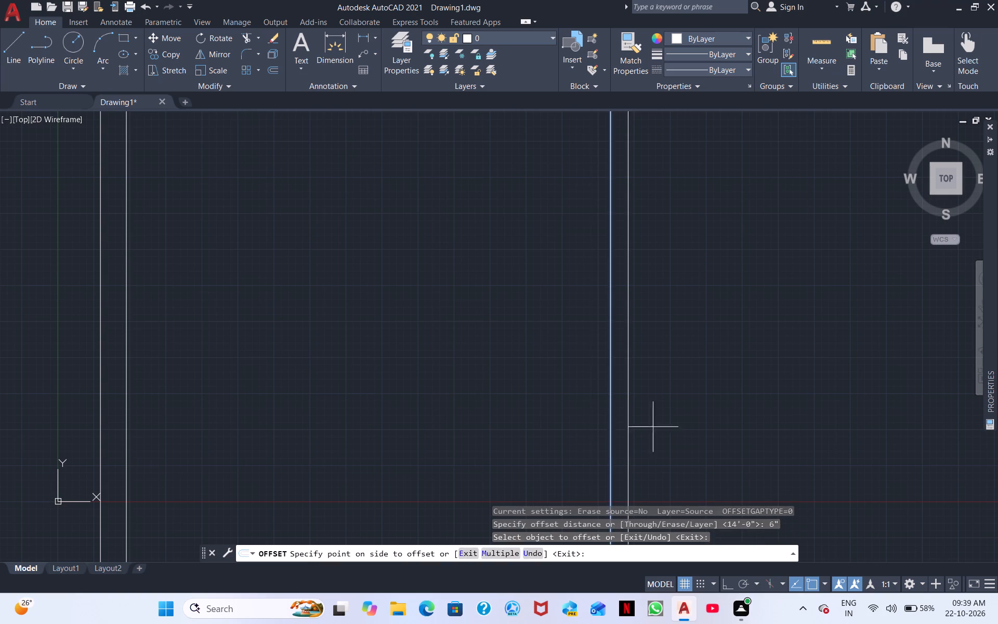
left_click(680, 425)
scroll(678, 427, "down", 3)
middle_click_drag(783, 428, 478, 419)
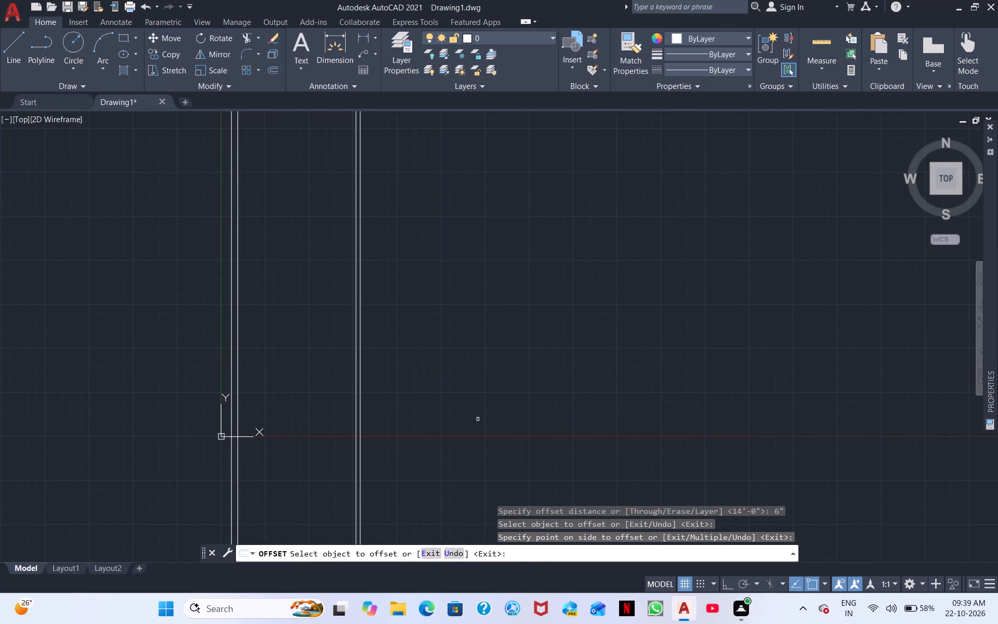
key("space")
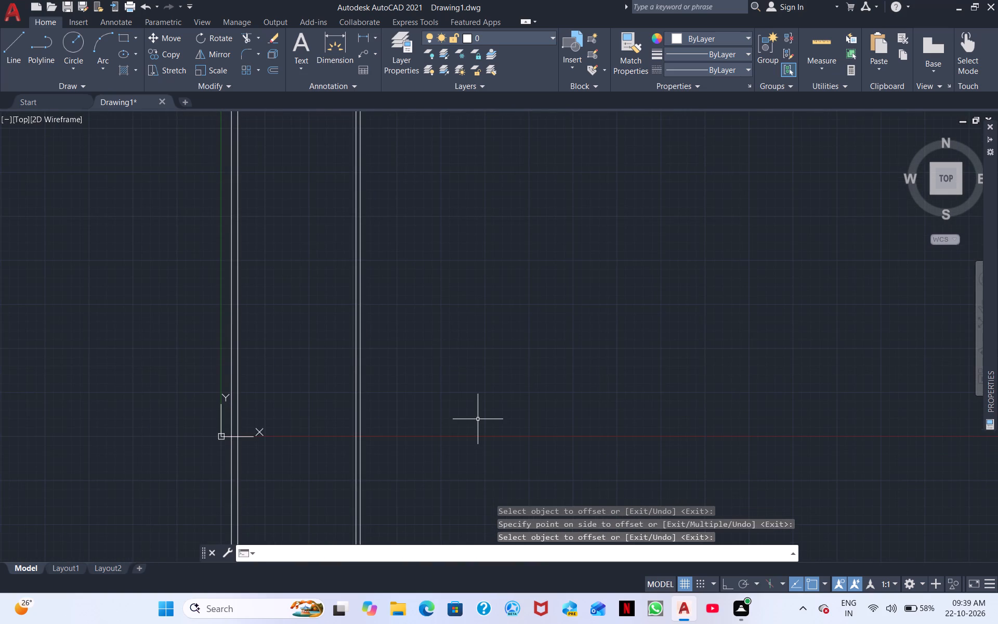
Offset the outer line of the middle pair by 15' toward the positive X side.
key("space")
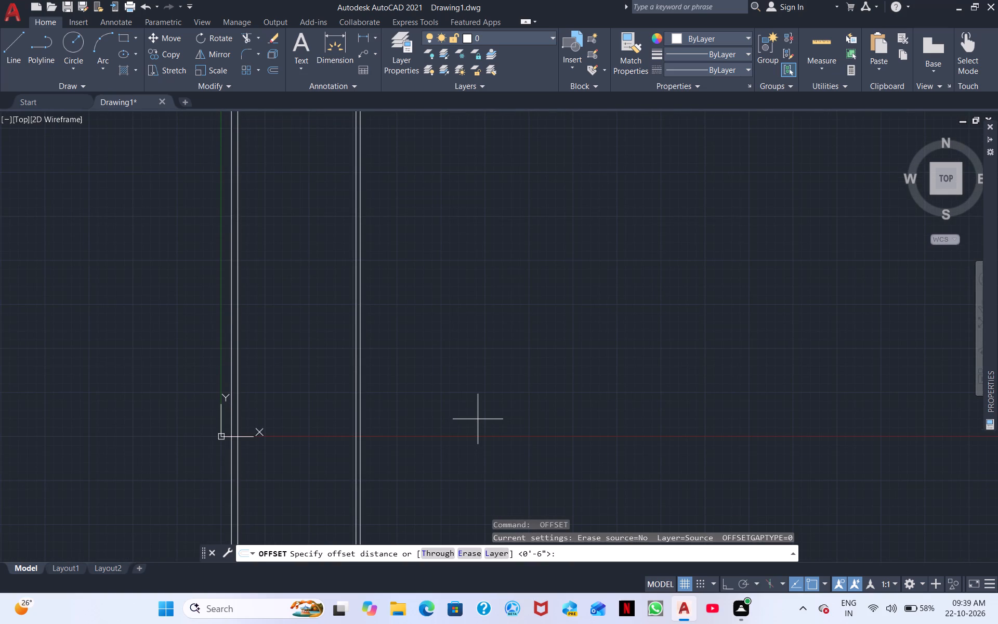
type("15'")
key("Return")
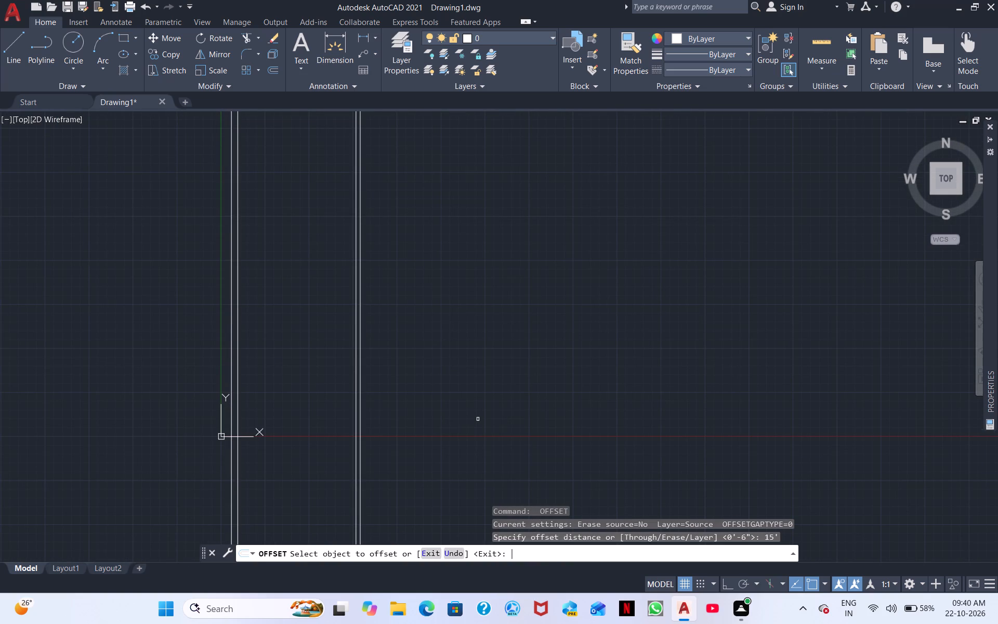
left_click(361, 413)
left_click(379, 413)
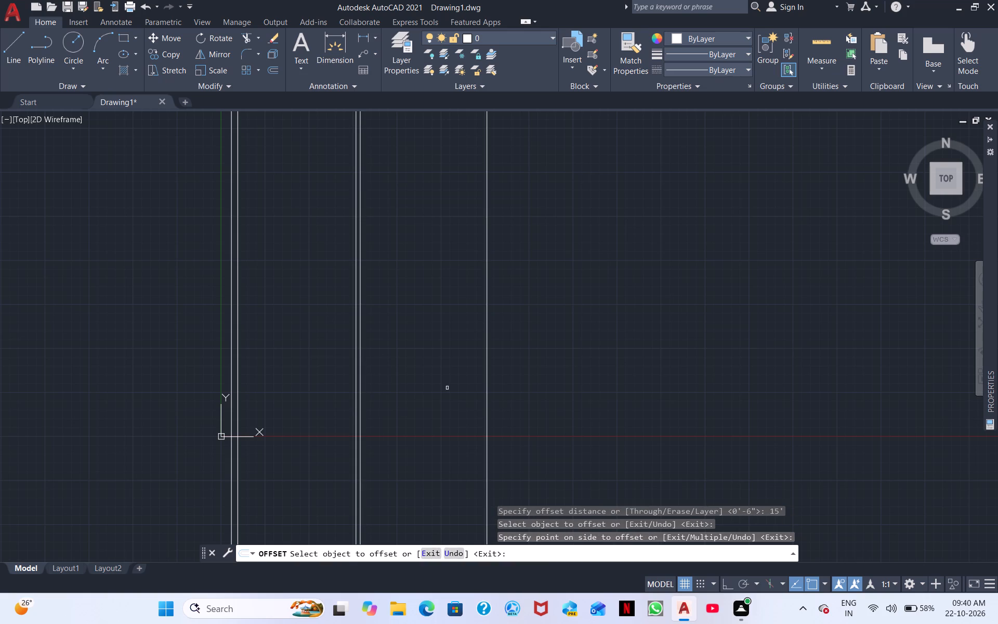
key("space")
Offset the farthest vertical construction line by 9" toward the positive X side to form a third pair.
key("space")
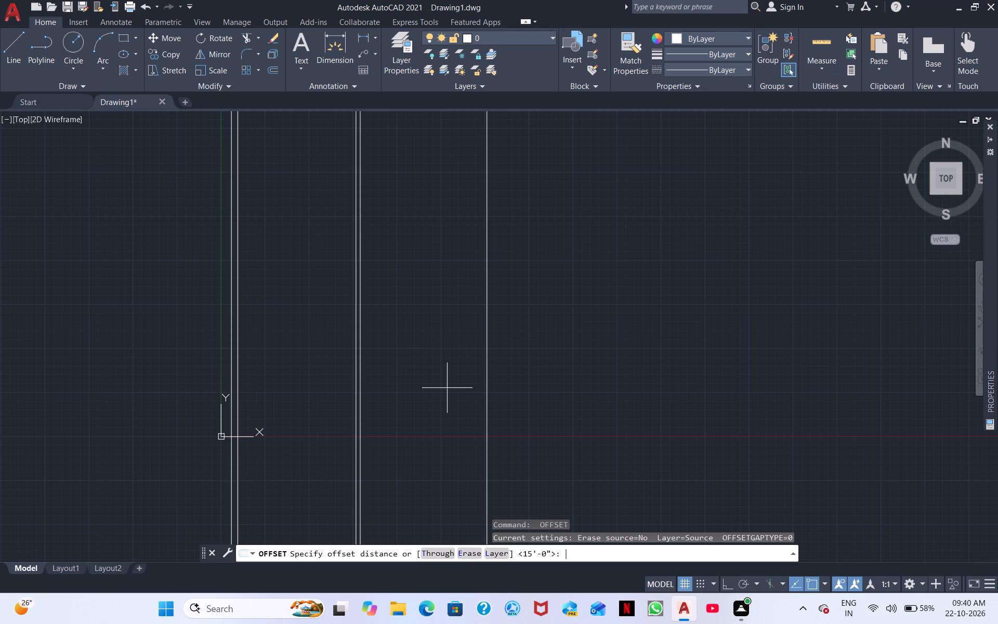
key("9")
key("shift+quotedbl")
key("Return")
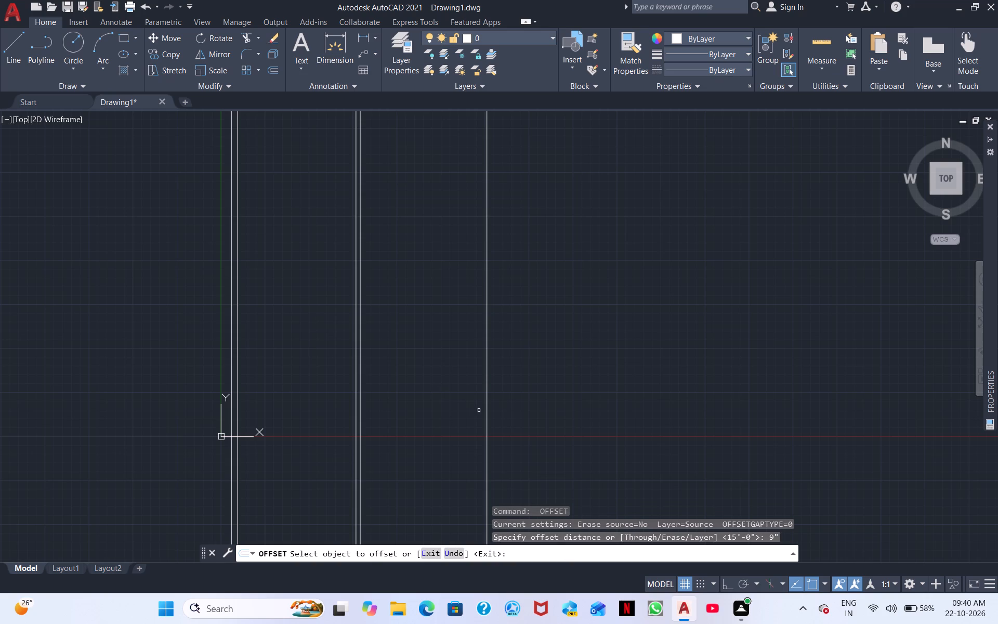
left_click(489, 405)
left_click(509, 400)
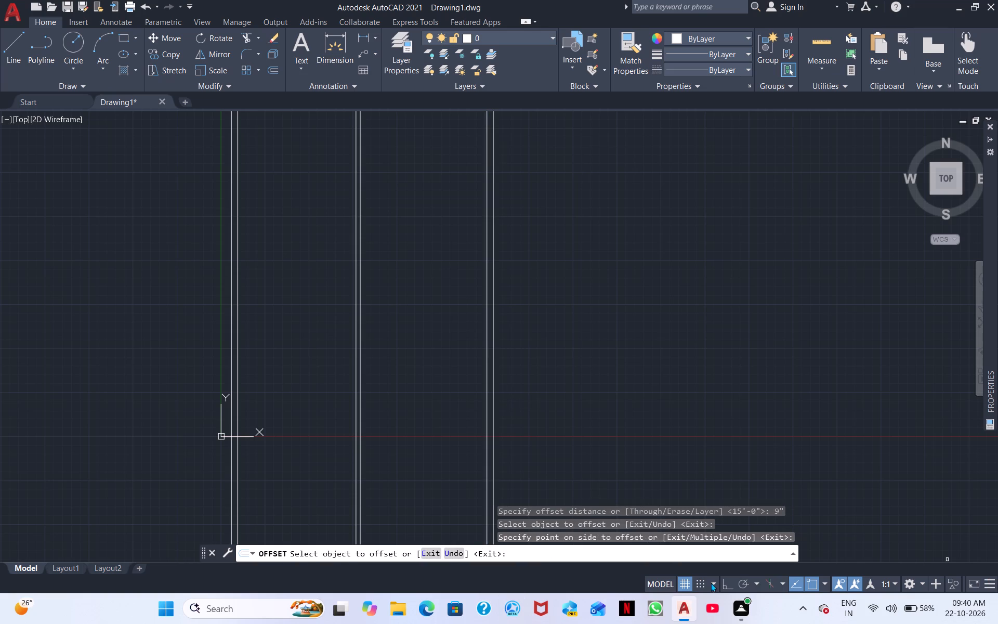
Turn on Ortho mode.
left_click(728, 581)
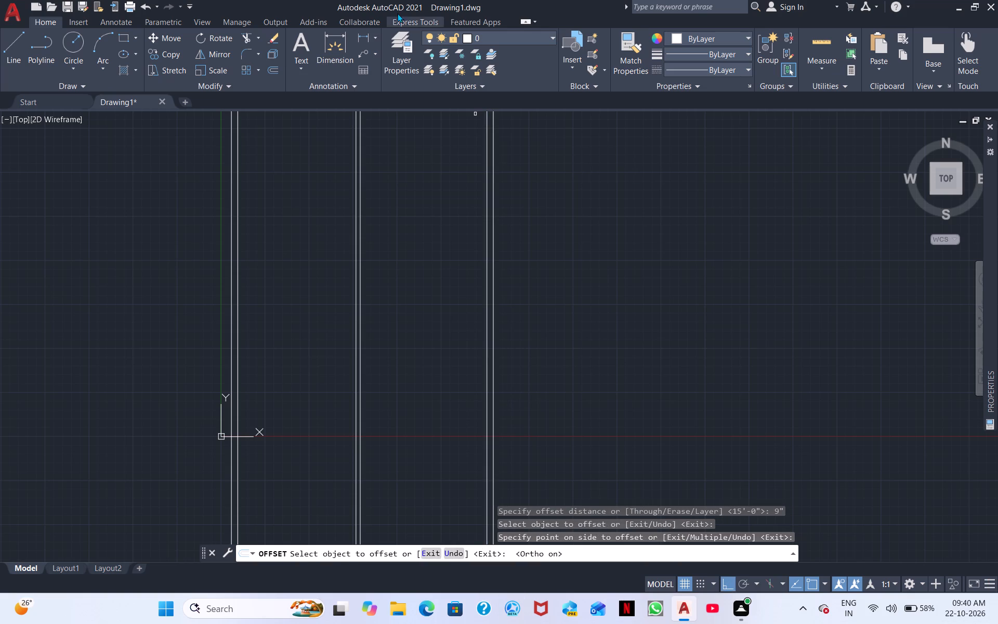
Check the overall width between the two outermost construction lines with a linear dimension, without placing it.
left_click(361, 34)
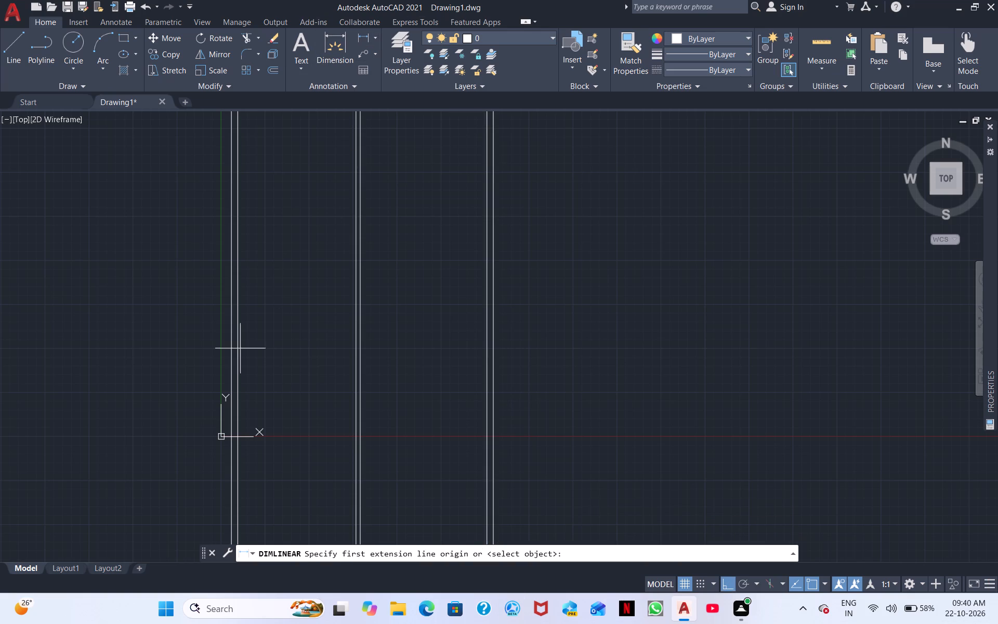
left_click(231, 348)
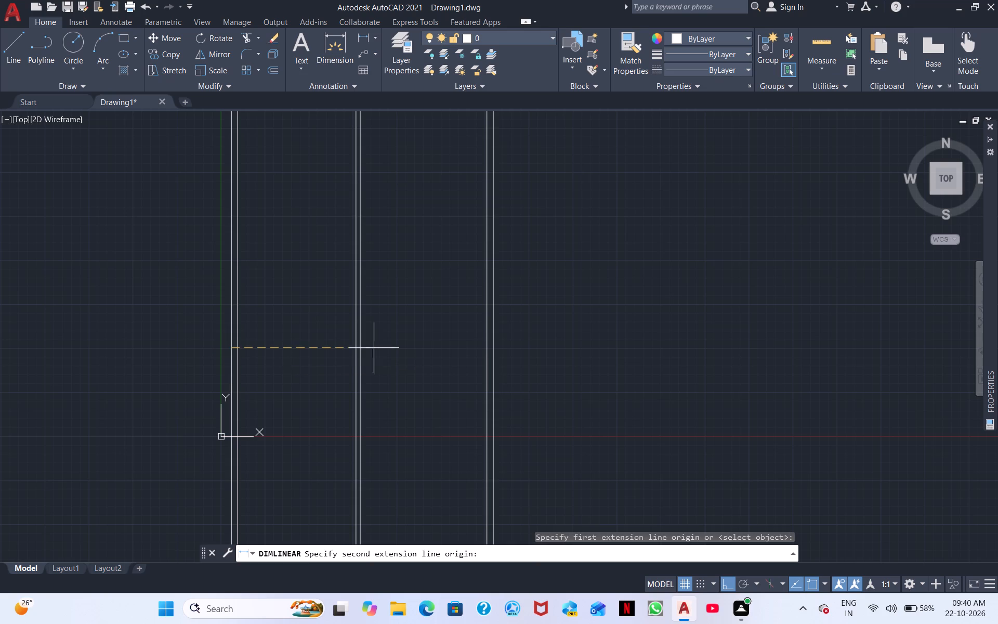
left_click(495, 345)
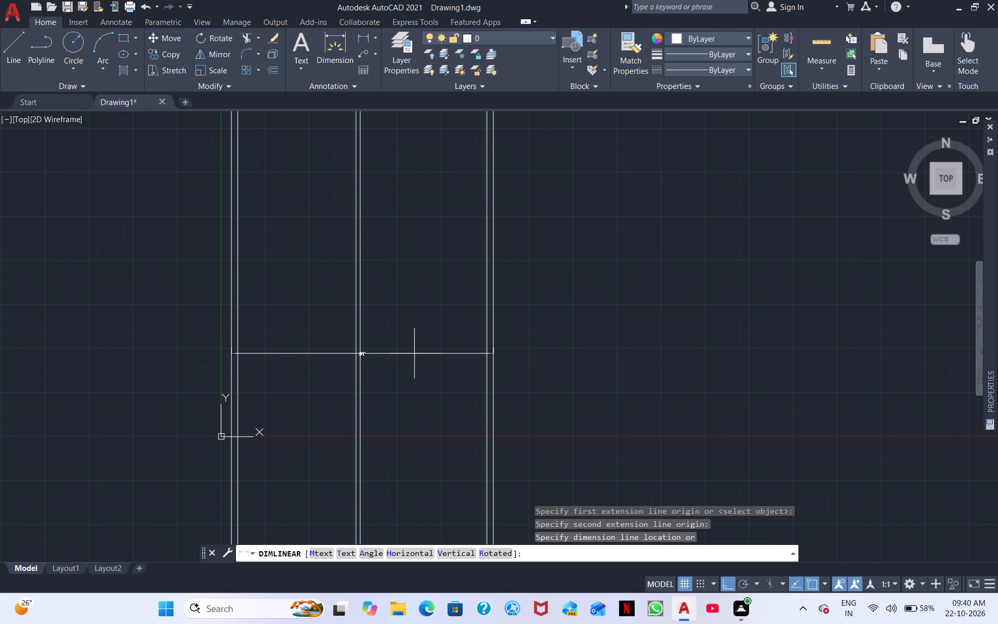
scroll(406, 353, "up", 3)
scroll(277, 345, "down", 2)
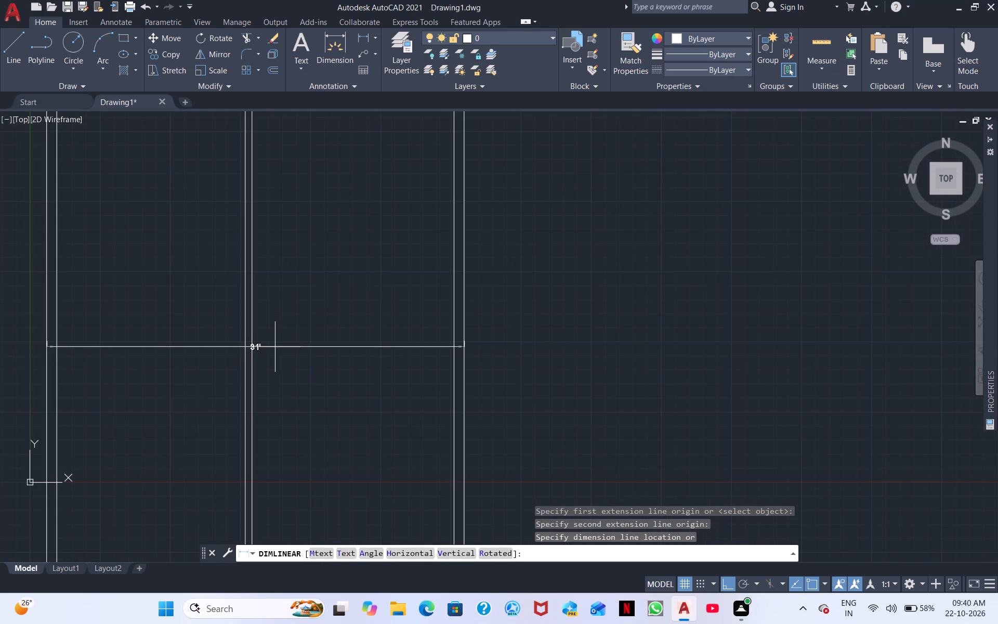
scroll(275, 347, "down", 1)
scroll(275, 347, "up", 3)
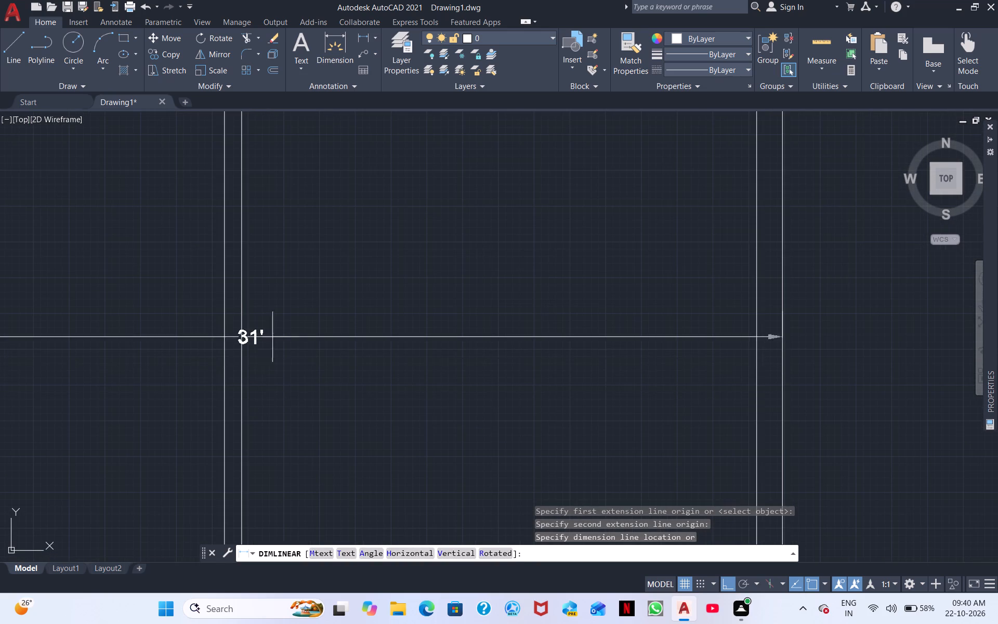
right_click(488, 359)
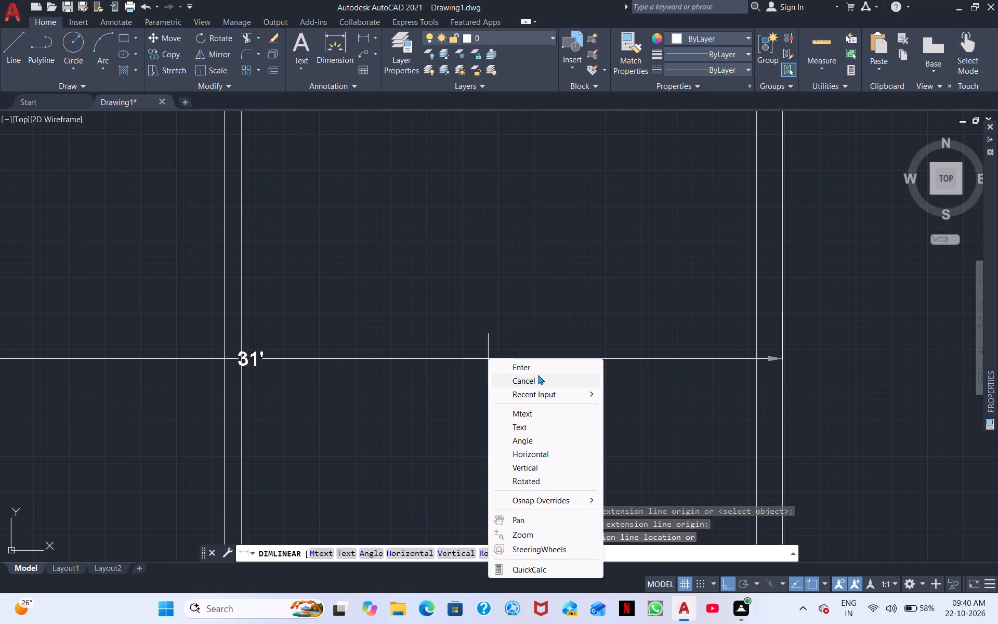
left_click(535, 376)
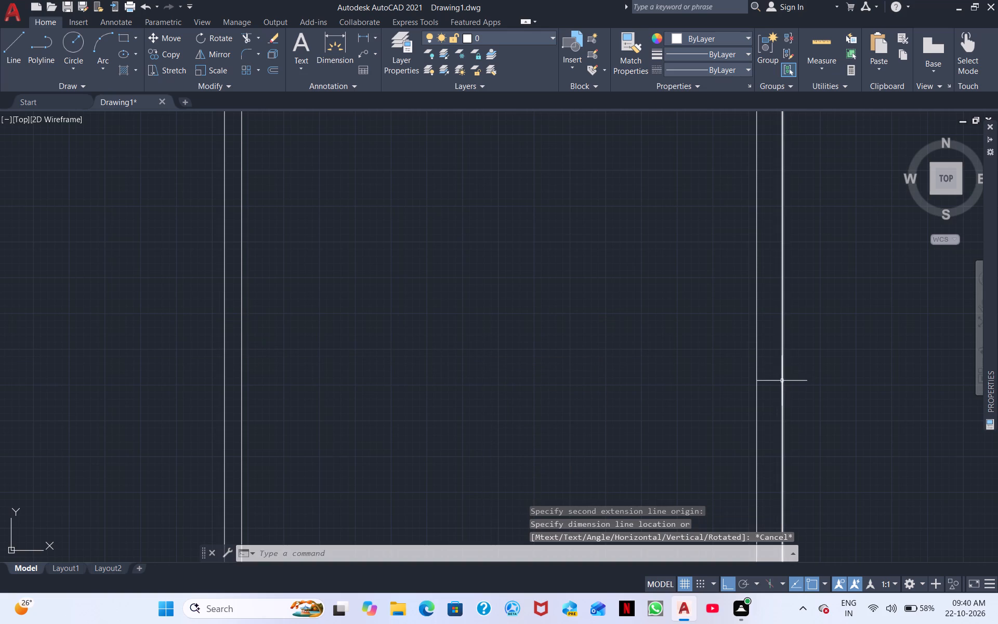
Erase the two outermost vertical construction lines, one at each end of the layout.
left_click(782, 381)
scroll(411, 410, "down", 2)
middle_click_drag(329, 458, 699, 423)
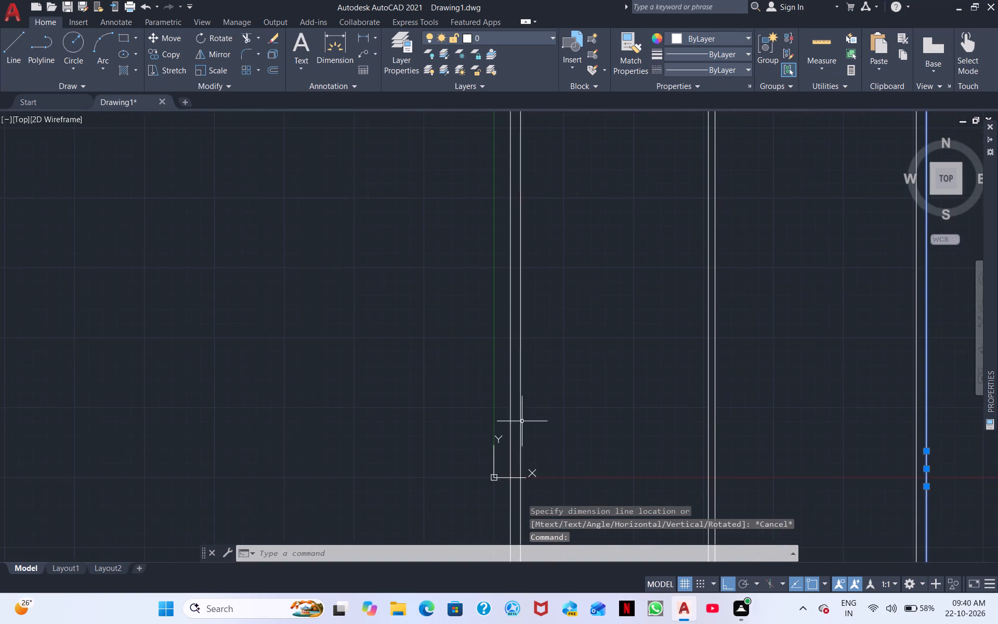
scroll(418, 413, "up", 3)
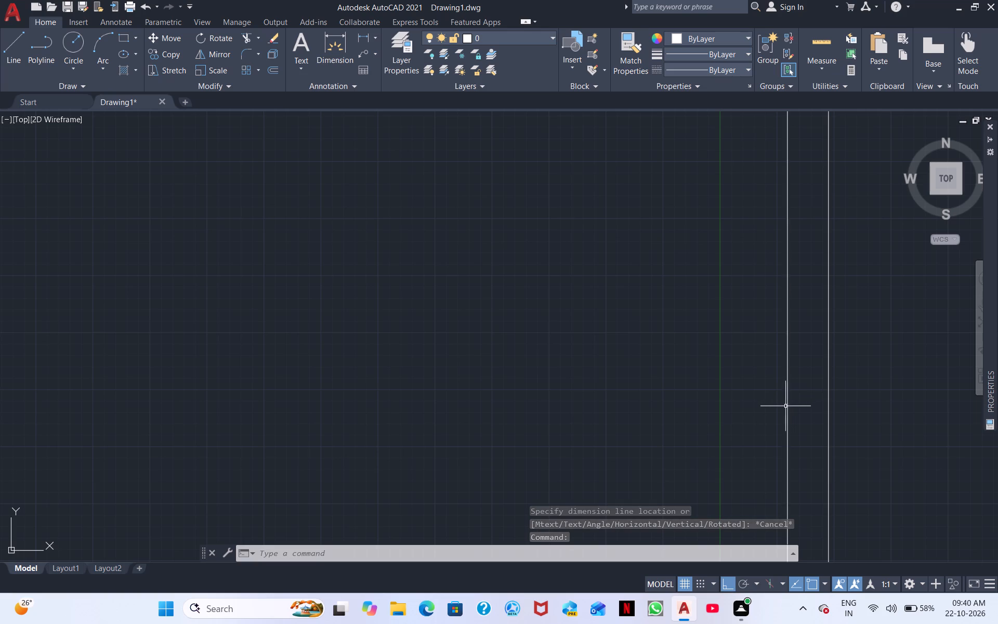
left_click(787, 406)
right_click(779, 408)
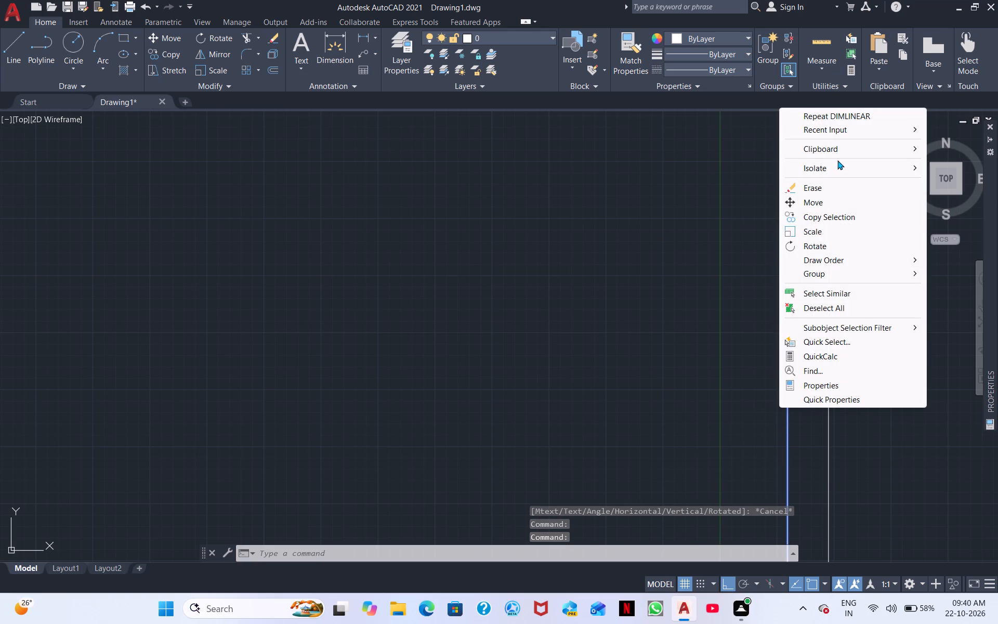
left_click(822, 185)
middle_click_drag(854, 330, 469, 409)
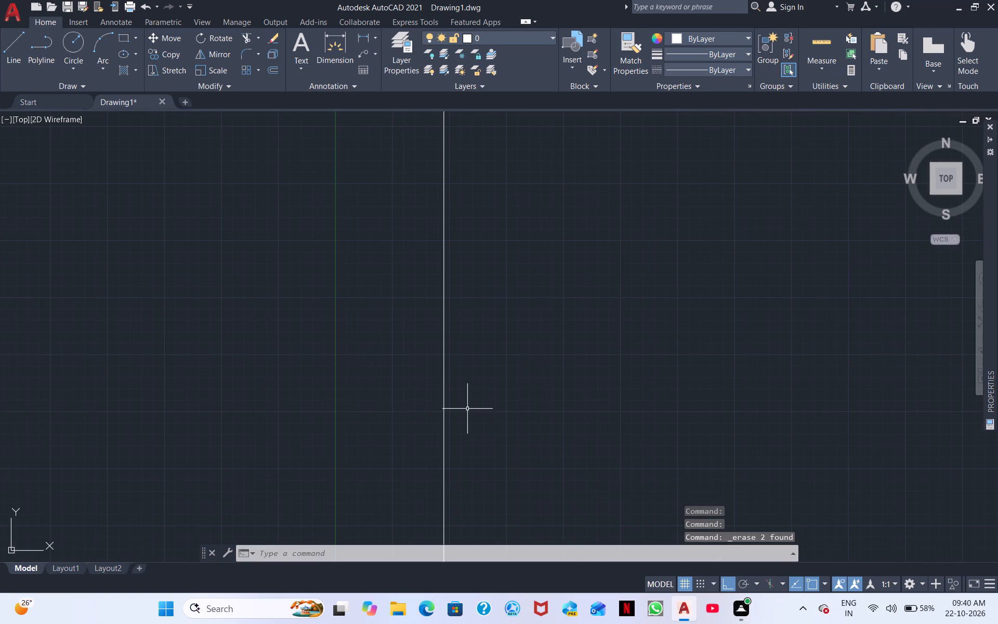
Offset the first and last vertical construction lines 6" outward, away from the rooms, to form the two outer walls.
scroll(543, 373, "down", 1)
middle_click_drag(648, 369, 571, 387)
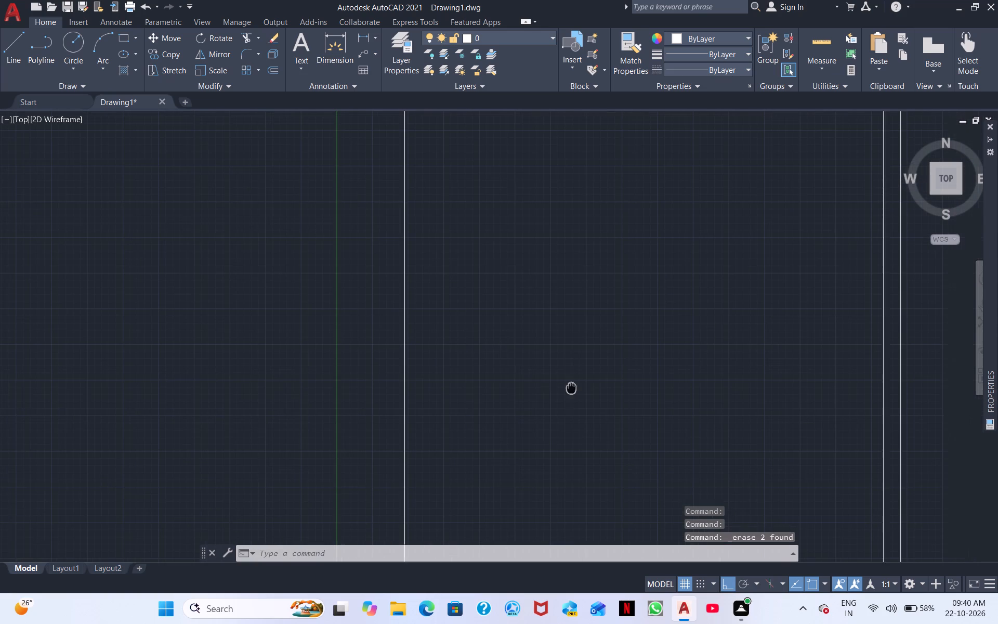
type("o")
key("space")
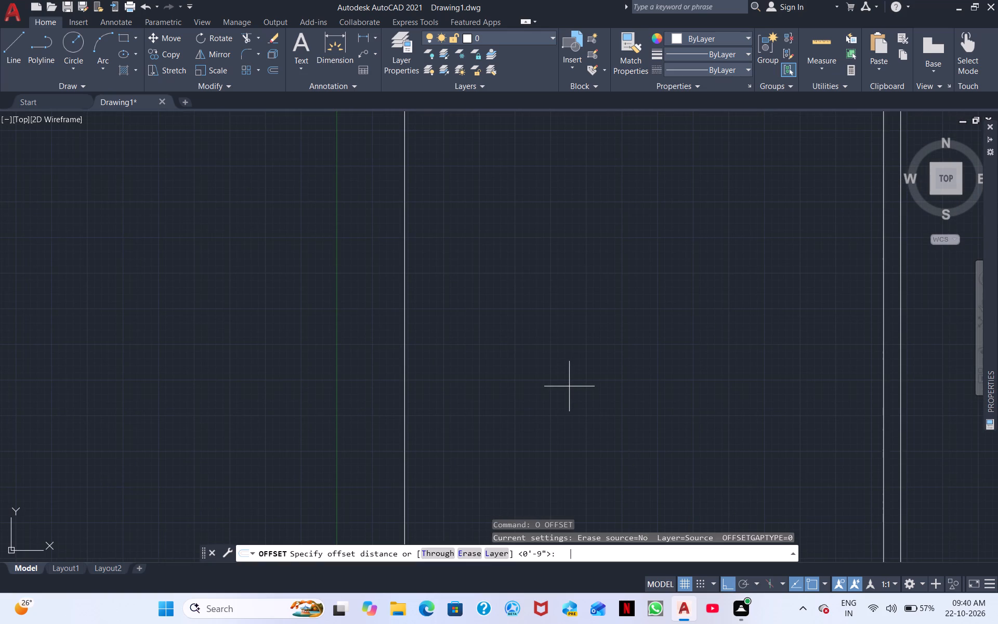
type("6\"")
key("Return")
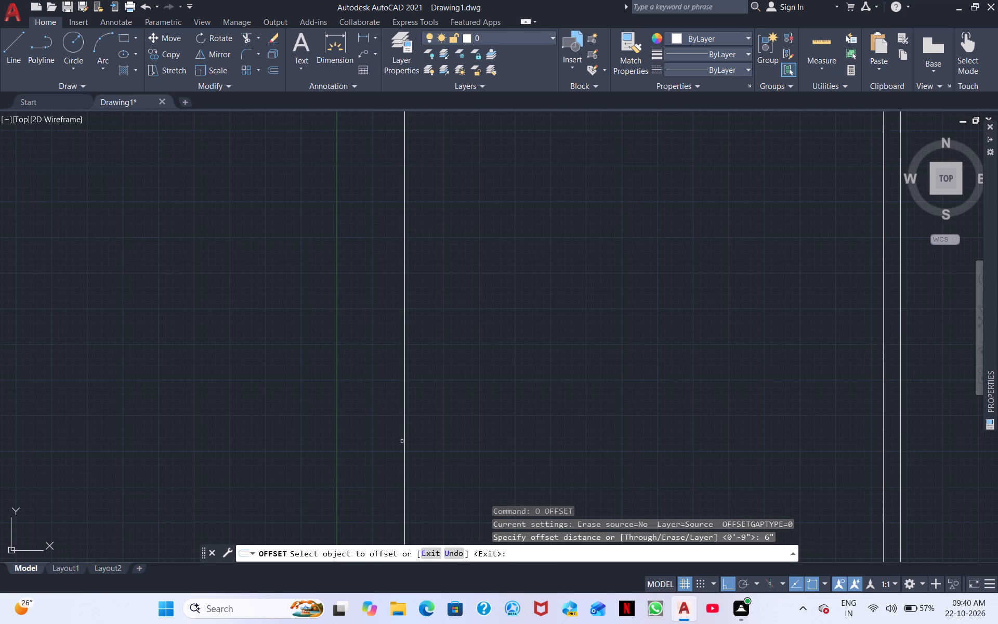
left_click(403, 441)
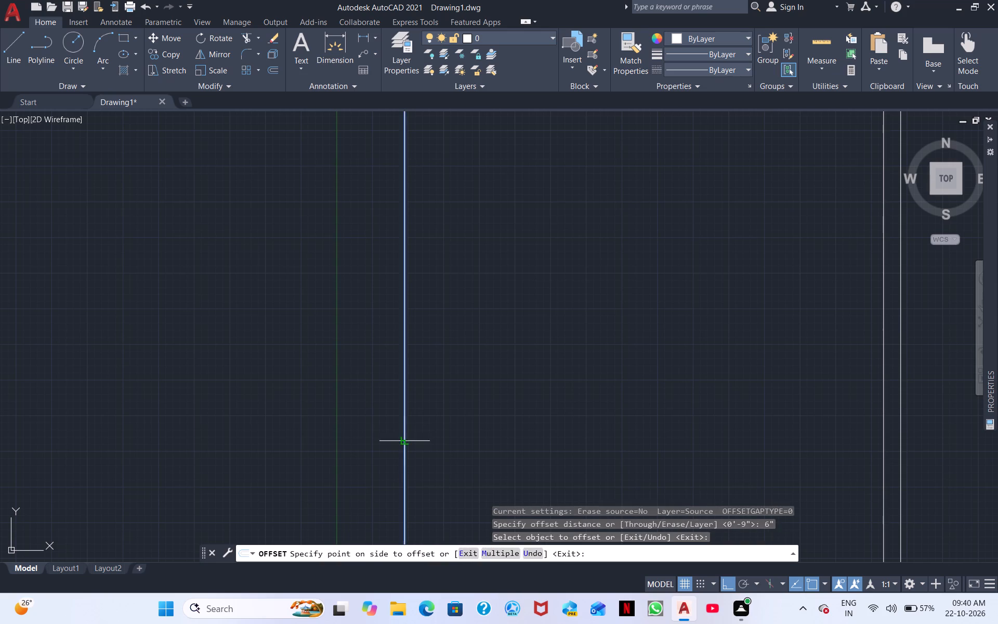
left_click(354, 457)
middle_click_drag(686, 421, 147, 502)
scroll(789, 450, "down", 1)
middle_click_drag(625, 457, 586, 457)
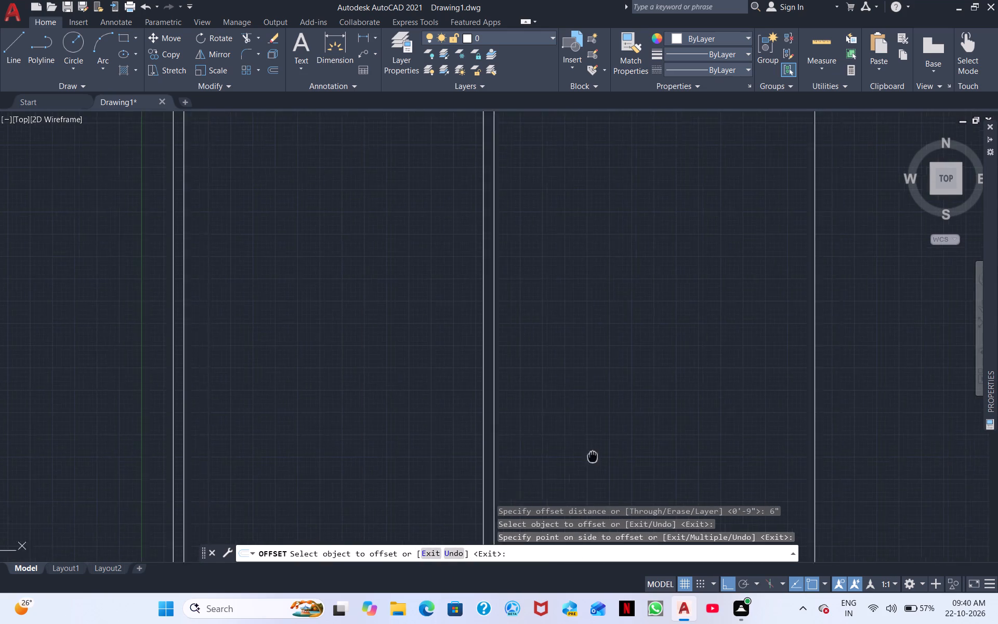
middle_click_drag(586, 457, 509, 471)
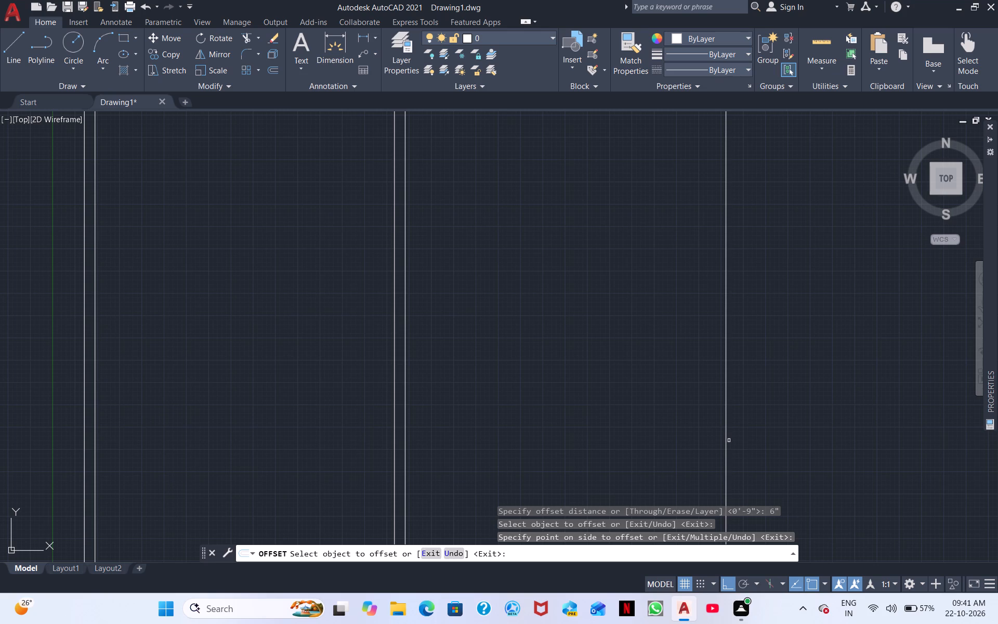
left_click(726, 447)
left_click(745, 442)
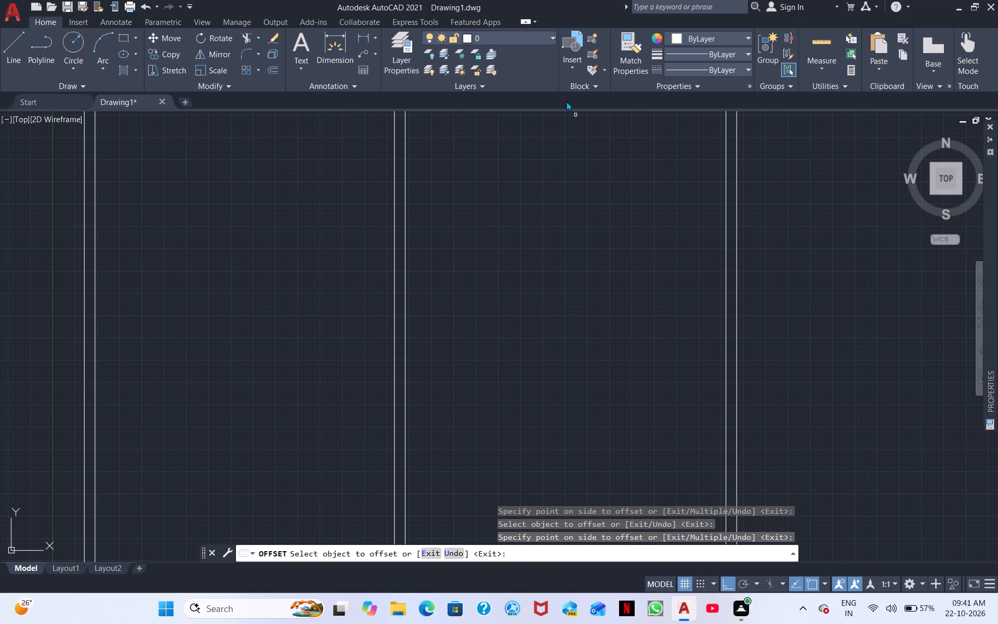
Check the overall width between the outer faces of the two outer walls with a linear dimension, without placing it.
left_click(359, 38)
middle_click_drag(228, 428, 295, 409)
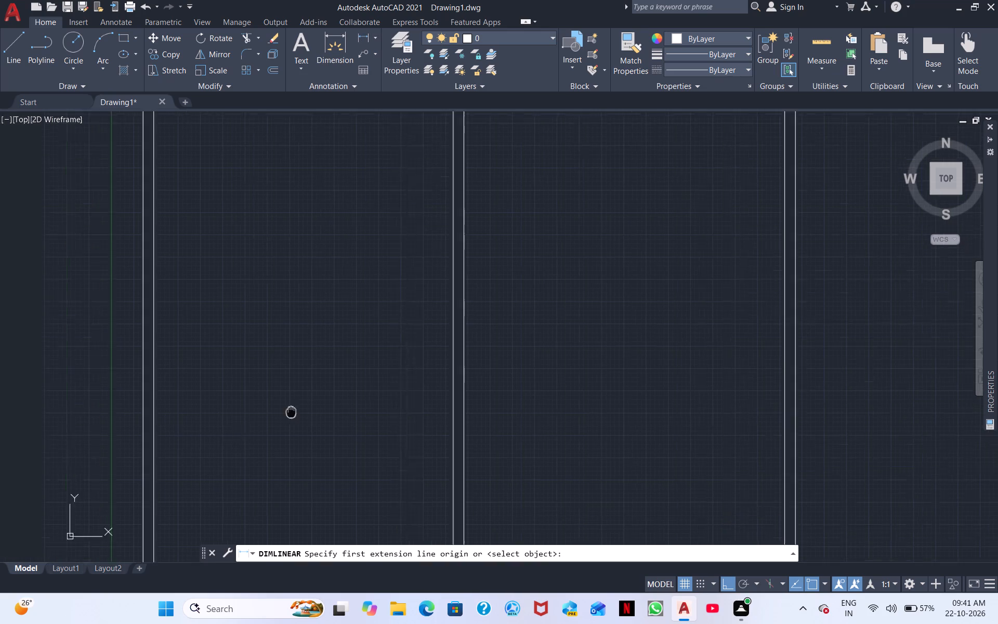
middle_click_drag(295, 409, 416, 367)
left_click(270, 438)
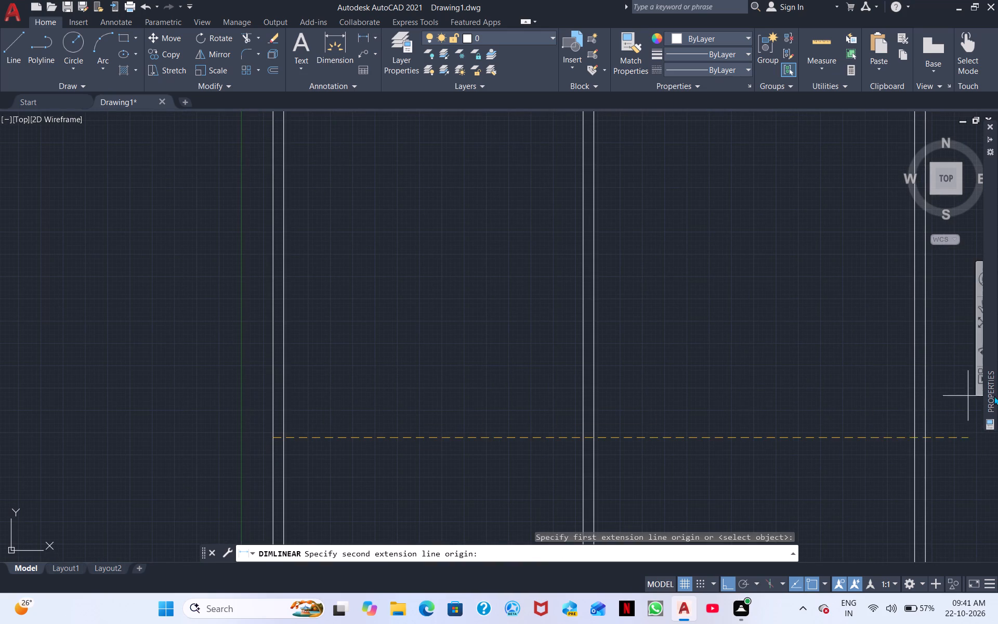
middle_click_drag(969, 413, 571, 476)
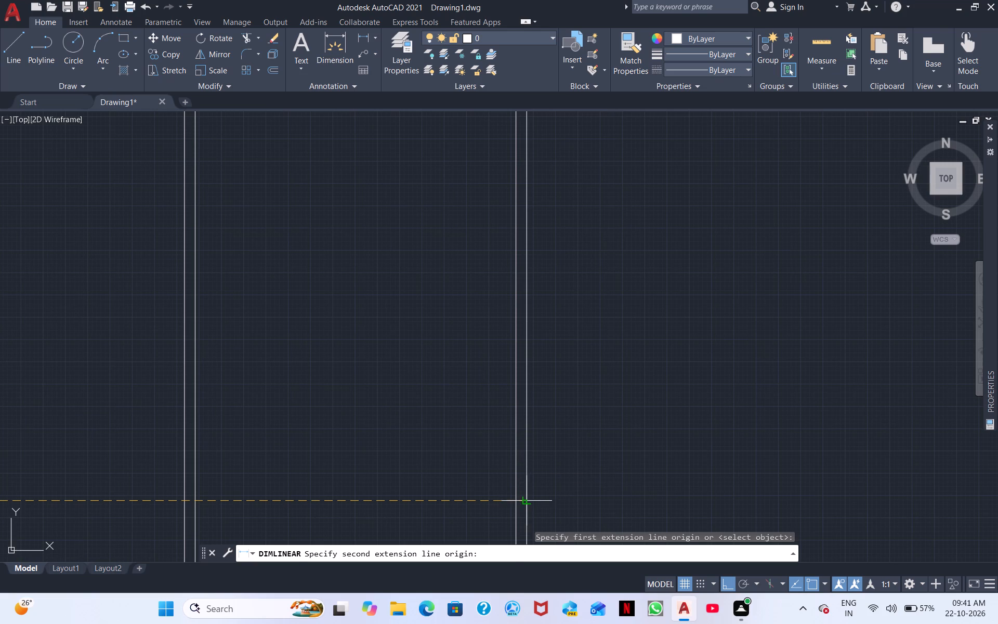
left_click(526, 497)
middle_click_drag(421, 470, 568, 469)
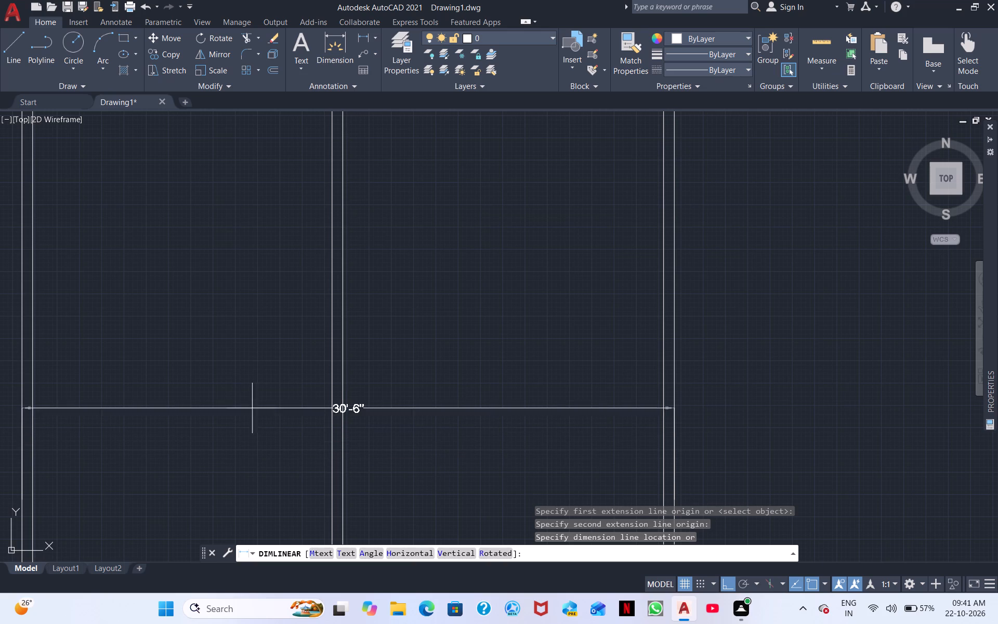
key("Escape")
Draw one horizontal construction line across all the vertical wall lines, above the origin.
middle_click_drag(339, 473, 506, 448)
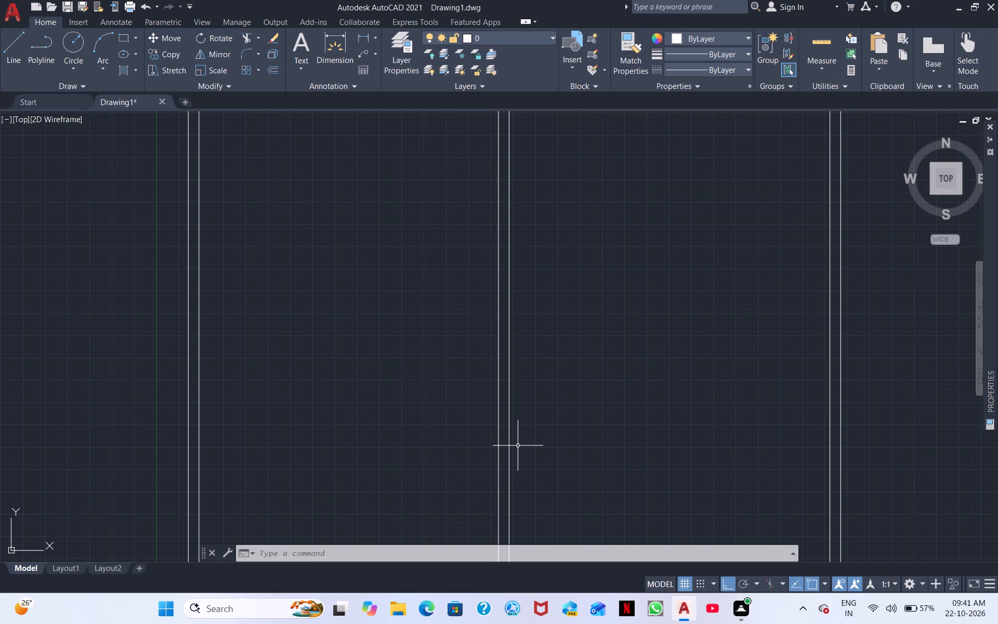
middle_click_drag(585, 391, 586, 395)
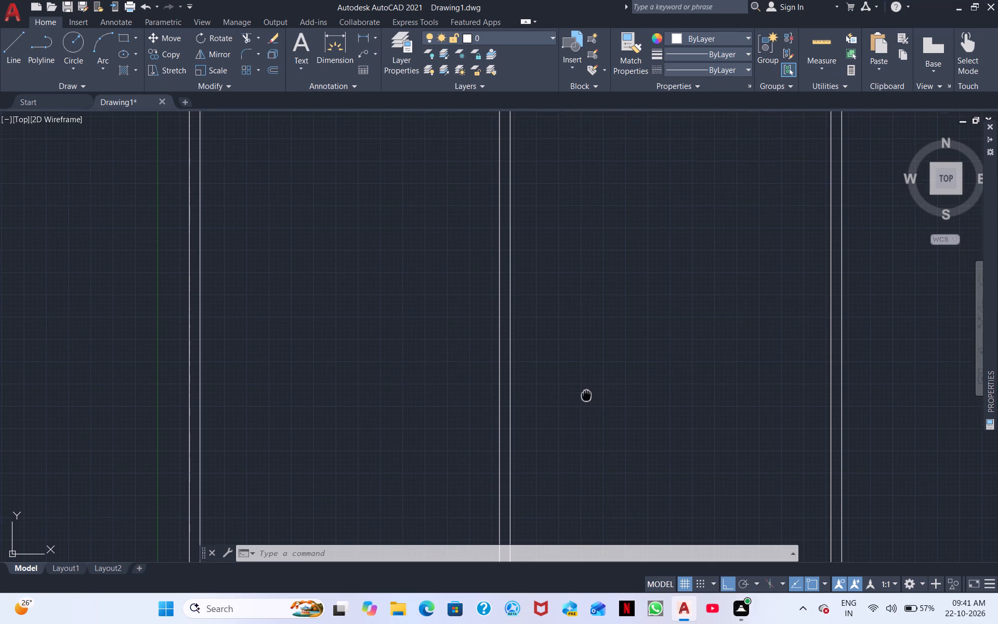
middle_click_drag(586, 395, 600, 391)
scroll(587, 397, "down", 2)
scroll(533, 443, "up", 2)
middle_click_drag(560, 425, 555, 472)
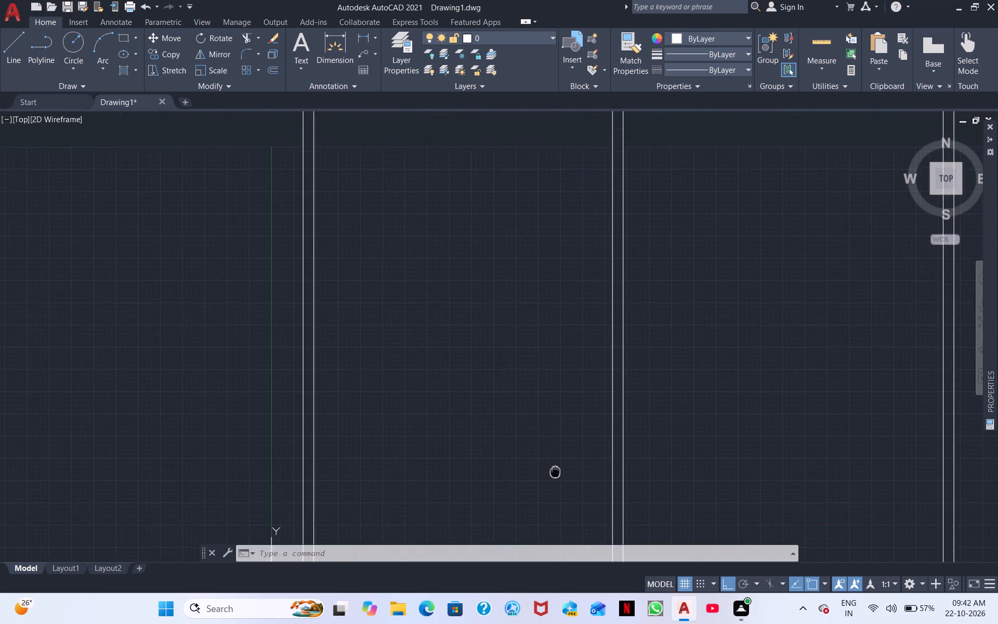
middle_click_drag(555, 472, 489, 521)
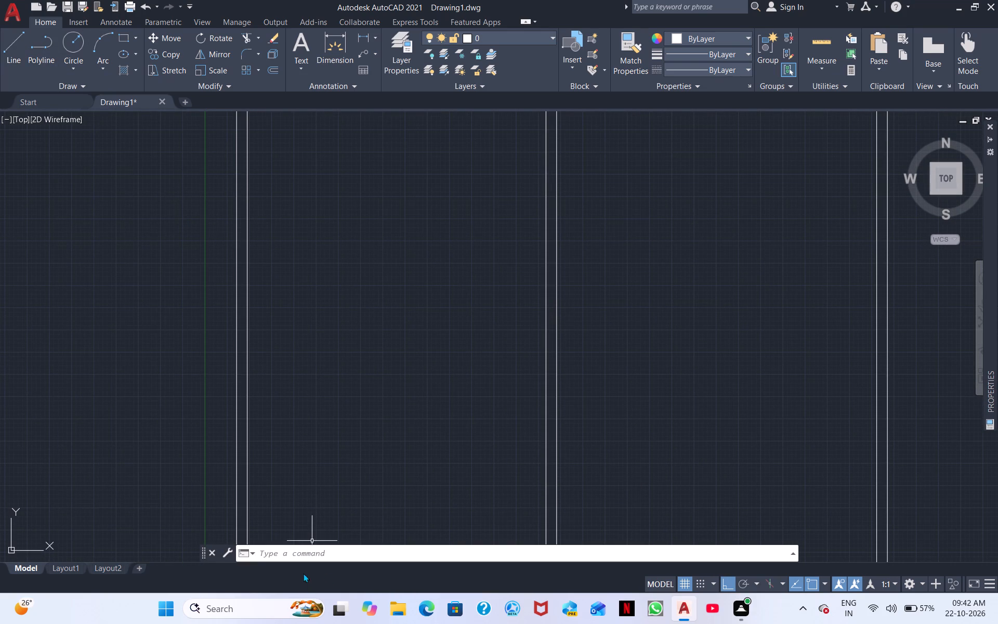
left_click(298, 551)
key("x")
type("l")
key("space")
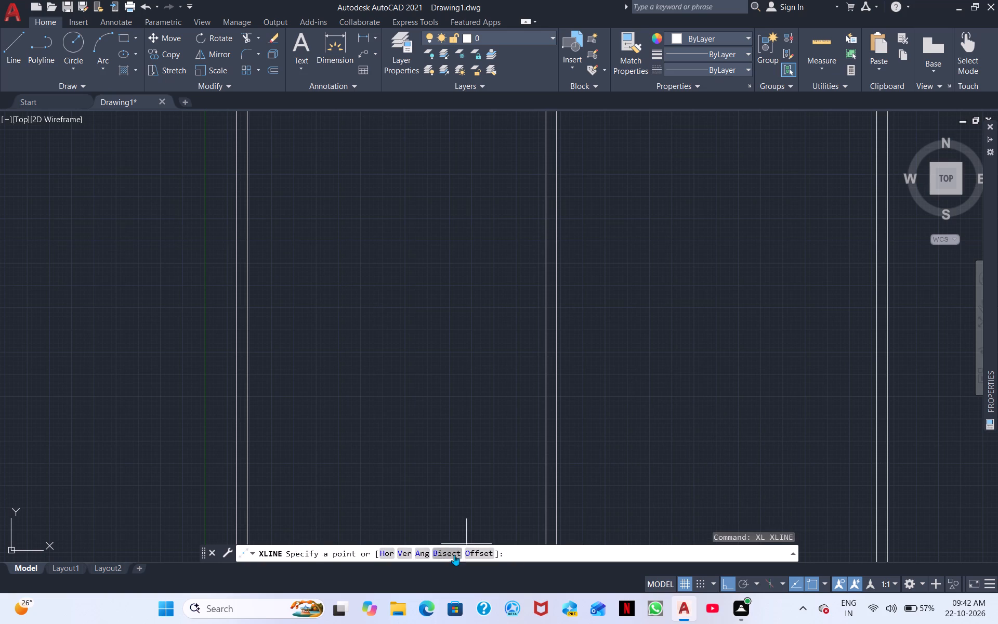
left_click(393, 557)
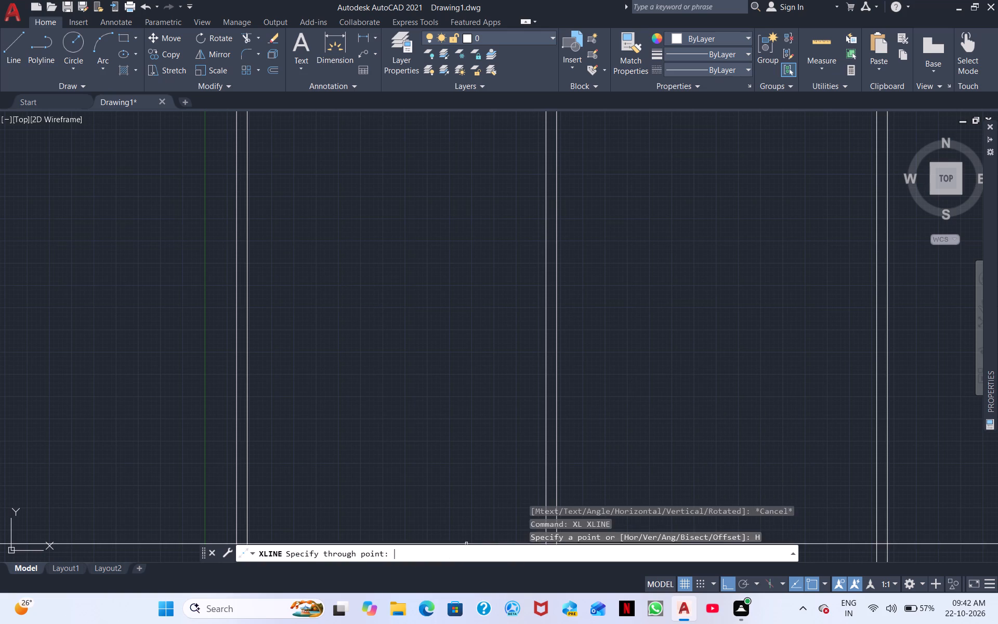
left_click(584, 175)
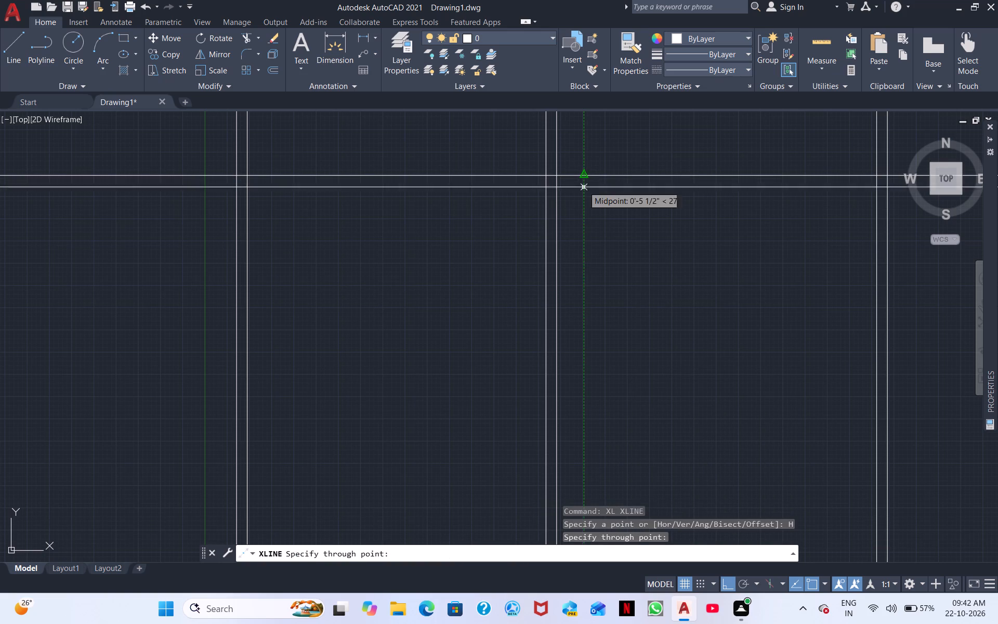
key("Escape")
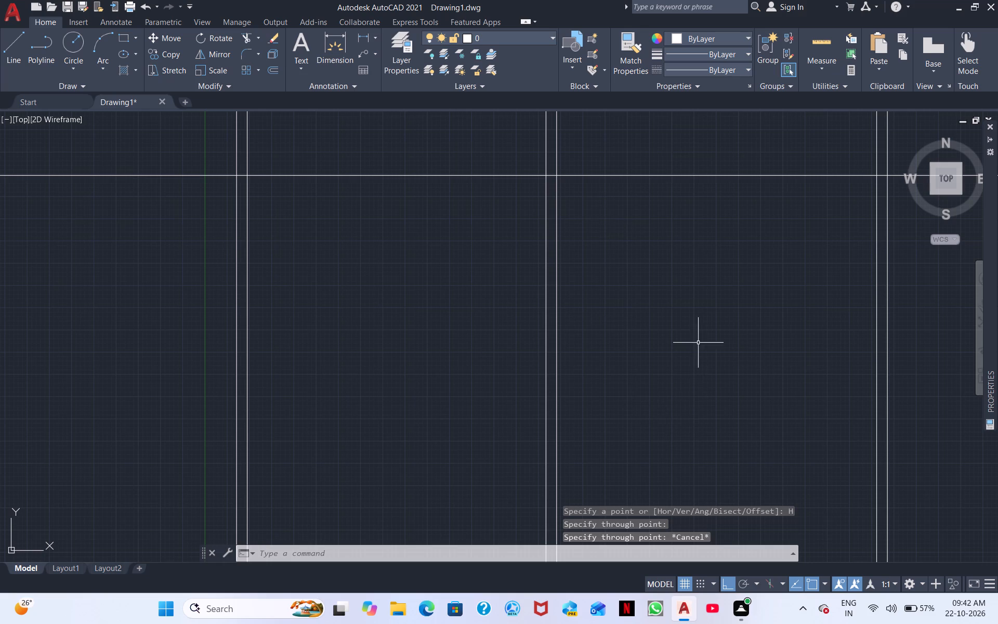
Offset the horizontal construction line 6" downward to form the top wall.
middle_click_drag(696, 344, 688, 443)
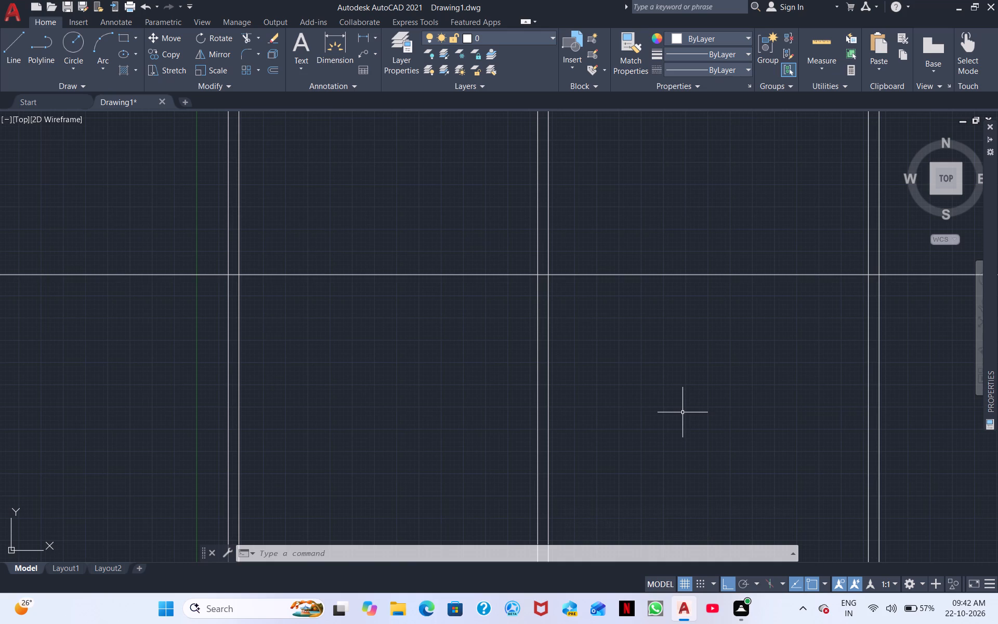
type("o")
key("space")
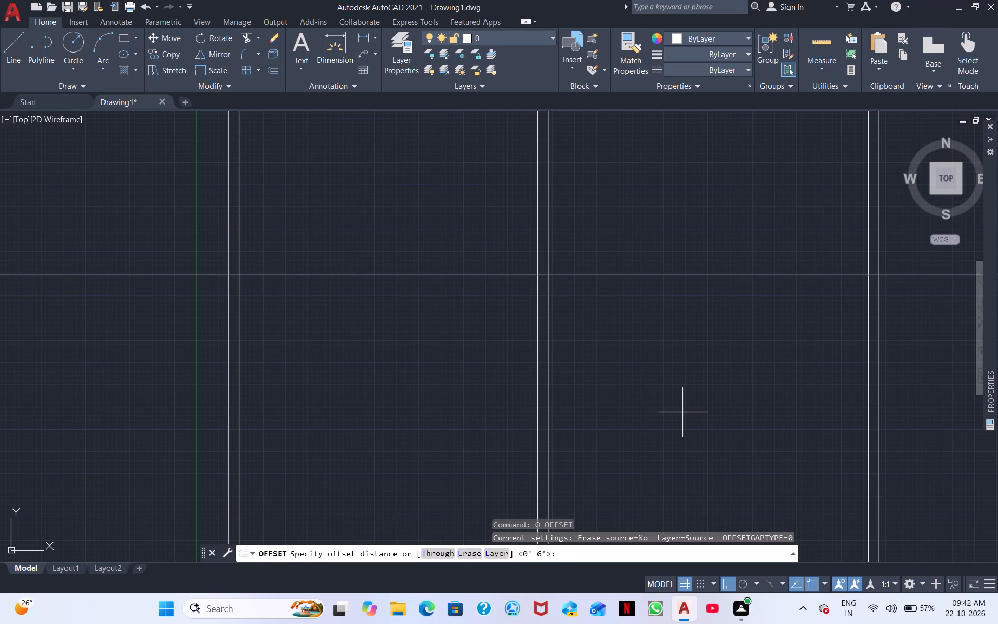
key("Return")
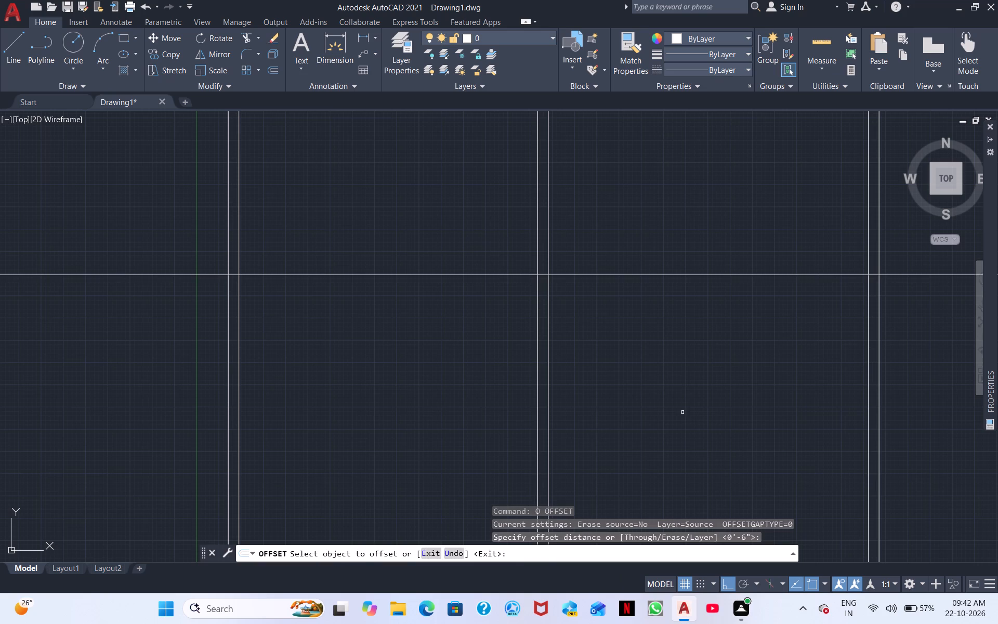
left_click(385, 273)
left_click(373, 293)
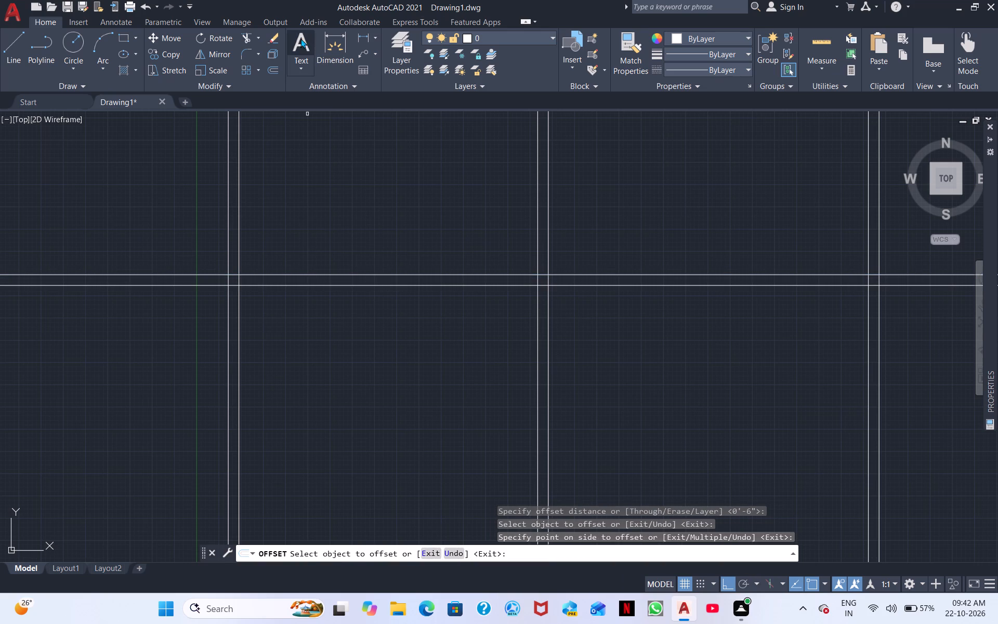
Trim the wall lines projecting above the top wall and the horizontal lines extending beyond both outer walls.
left_click(243, 33)
scroll(187, 196, "down", 2)
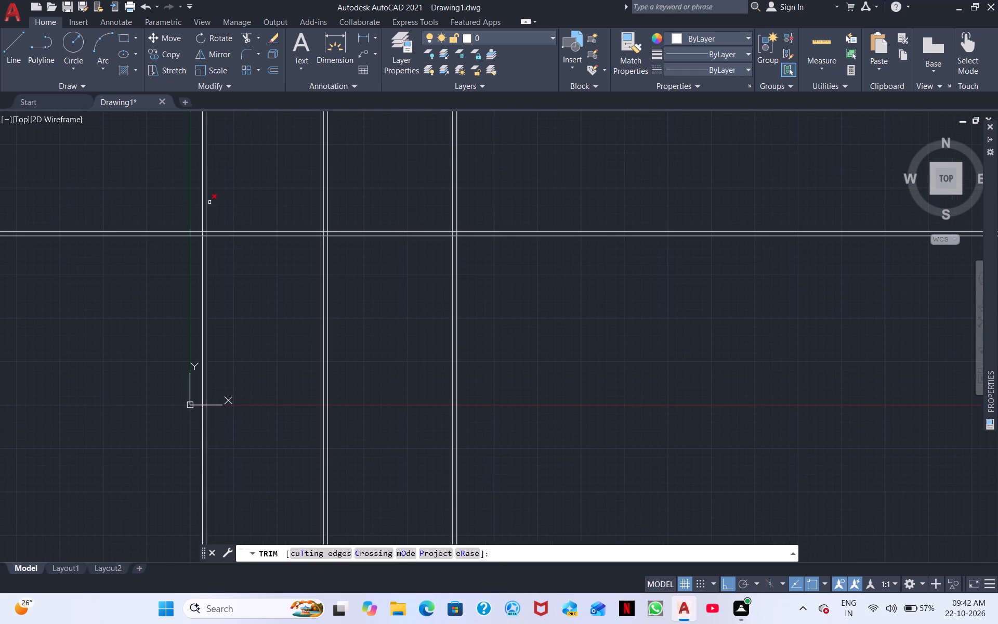
middle_click_drag(221, 215, 387, 307)
left_click_drag(295, 291, 308, 385)
left_click_drag(333, 262, 394, 264)
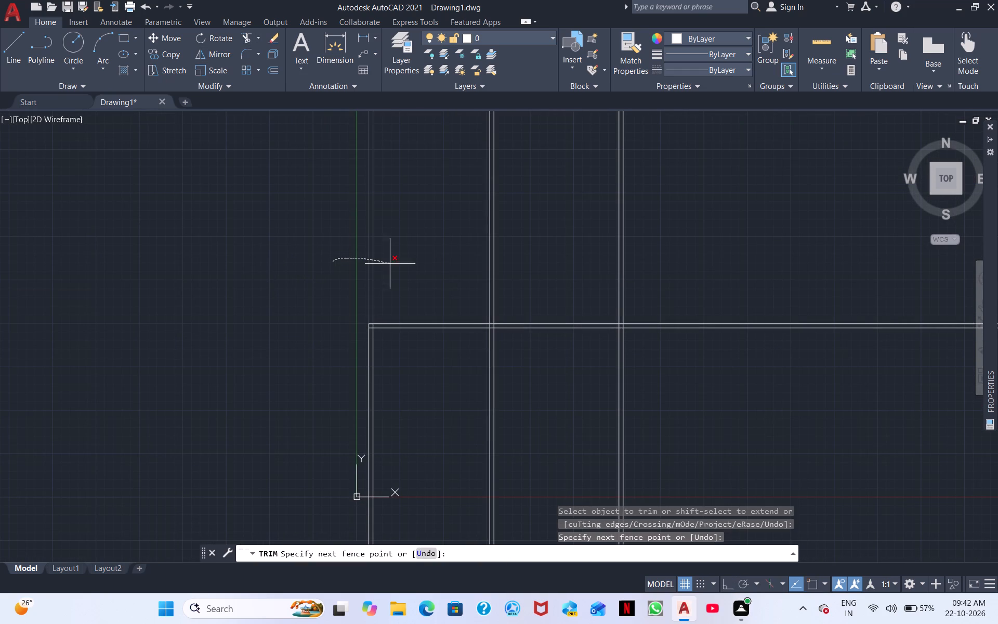
left_click_drag(394, 264, 699, 359)
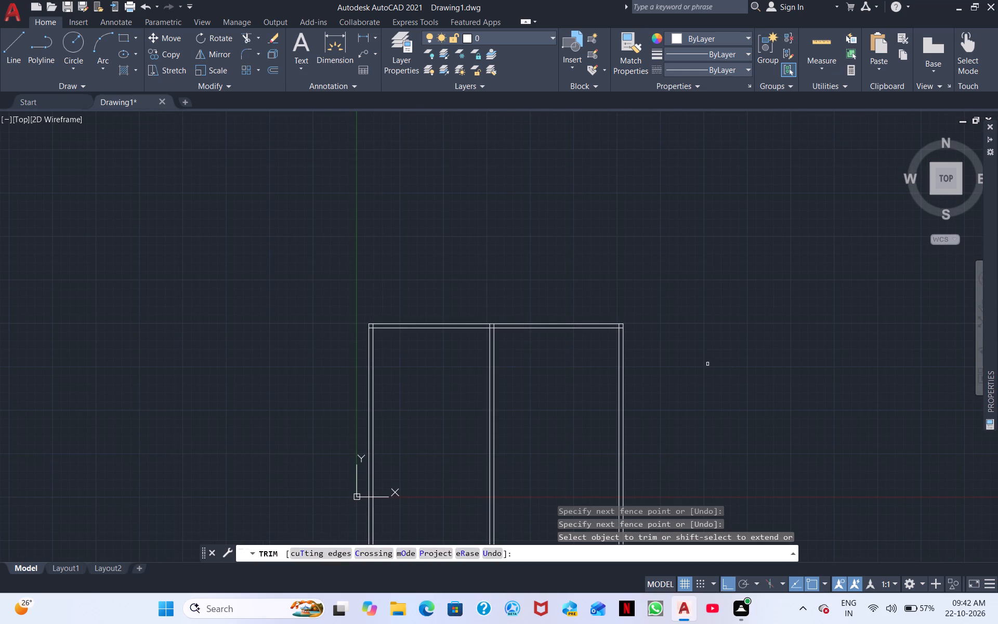
key("Escape")
Offset the inner line of the top wall 6' downward to set the depth of the first row of rooms.
type("o")
key("space")
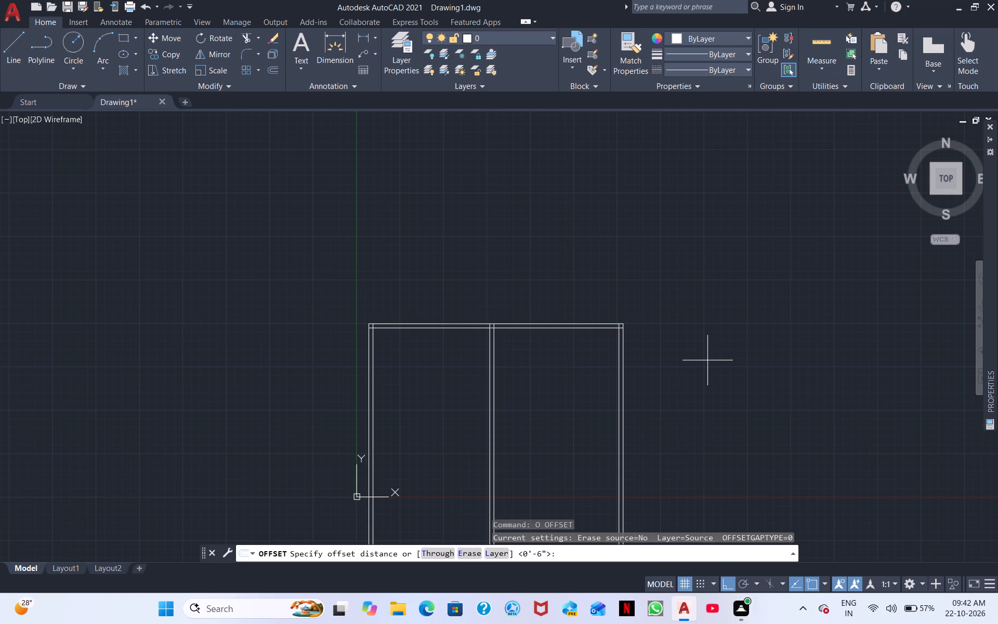
type("6'")
key("Return")
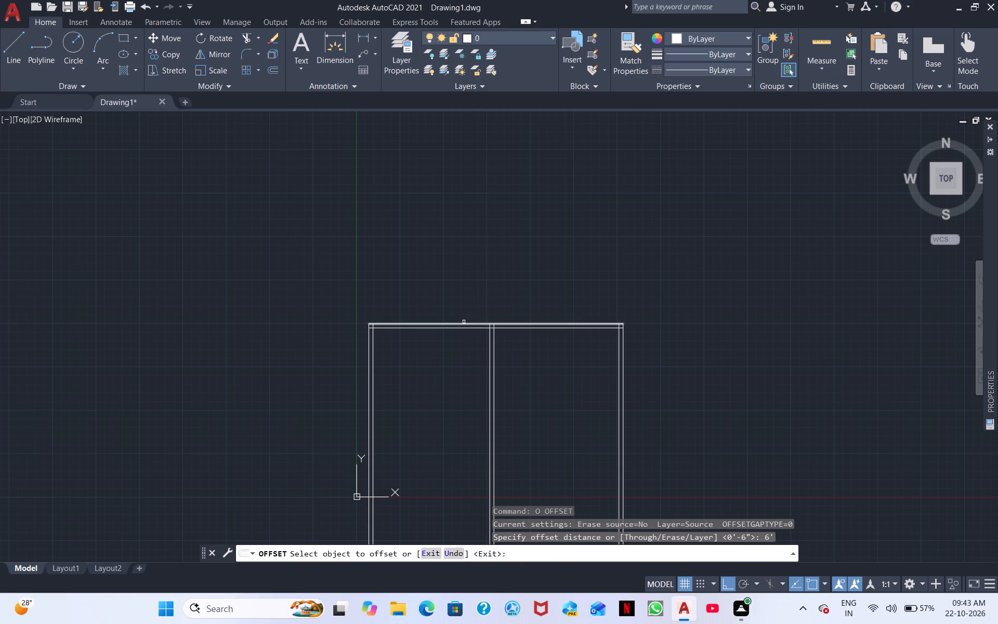
left_click(464, 329)
left_click(461, 363)
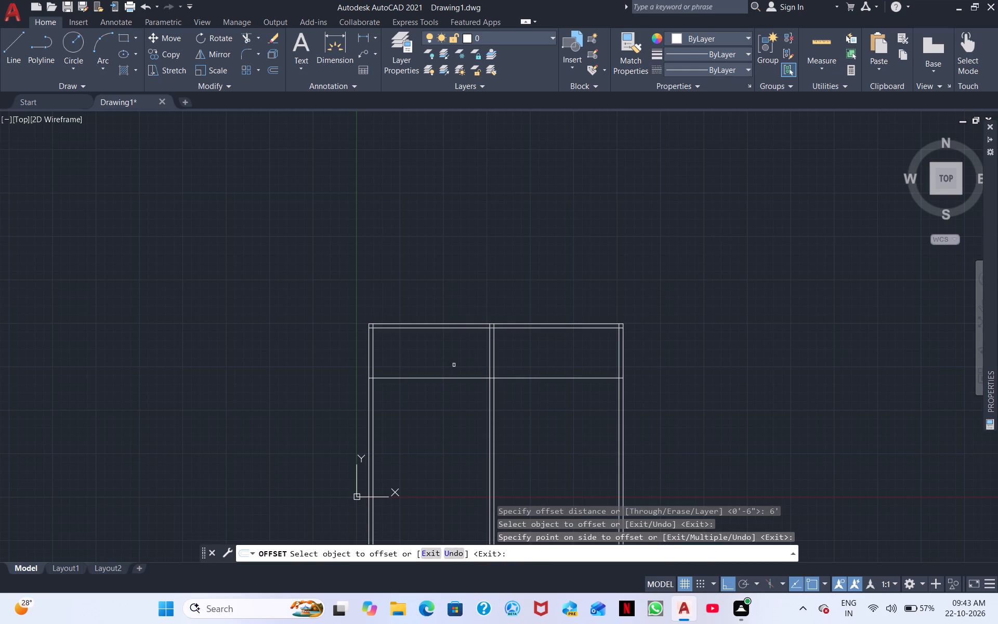
key("space")
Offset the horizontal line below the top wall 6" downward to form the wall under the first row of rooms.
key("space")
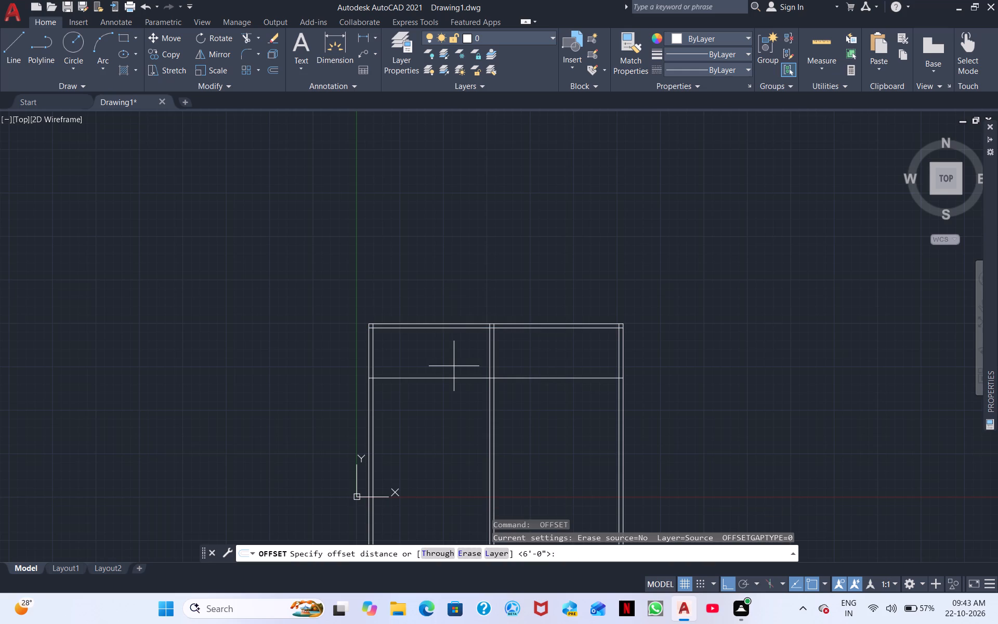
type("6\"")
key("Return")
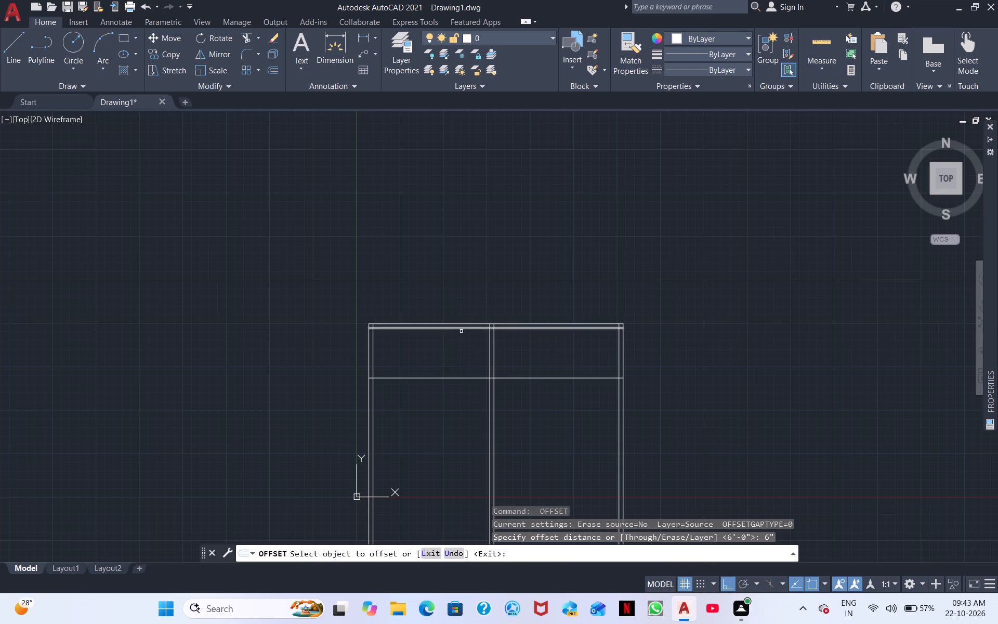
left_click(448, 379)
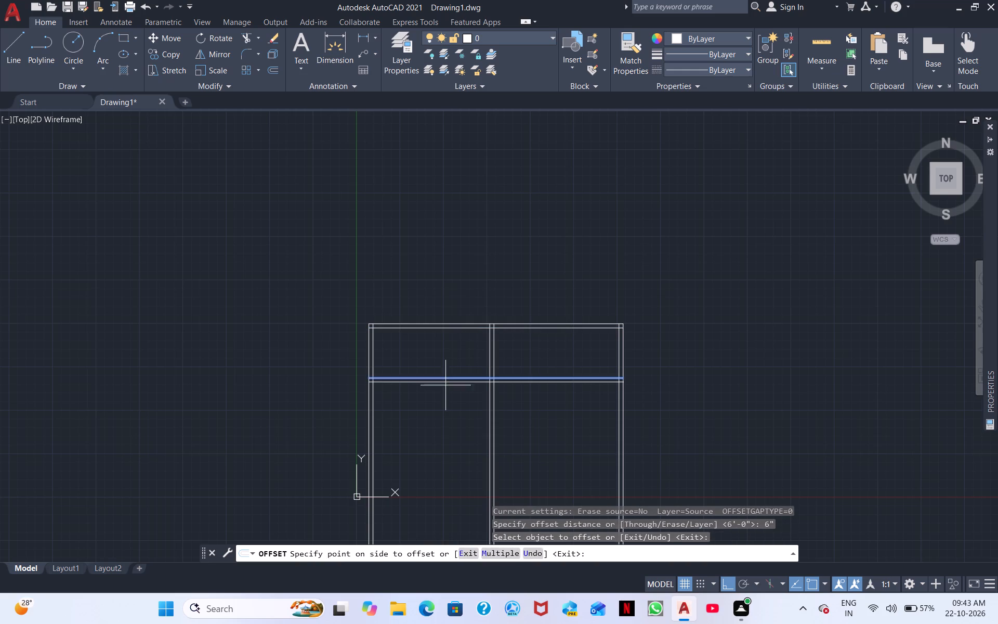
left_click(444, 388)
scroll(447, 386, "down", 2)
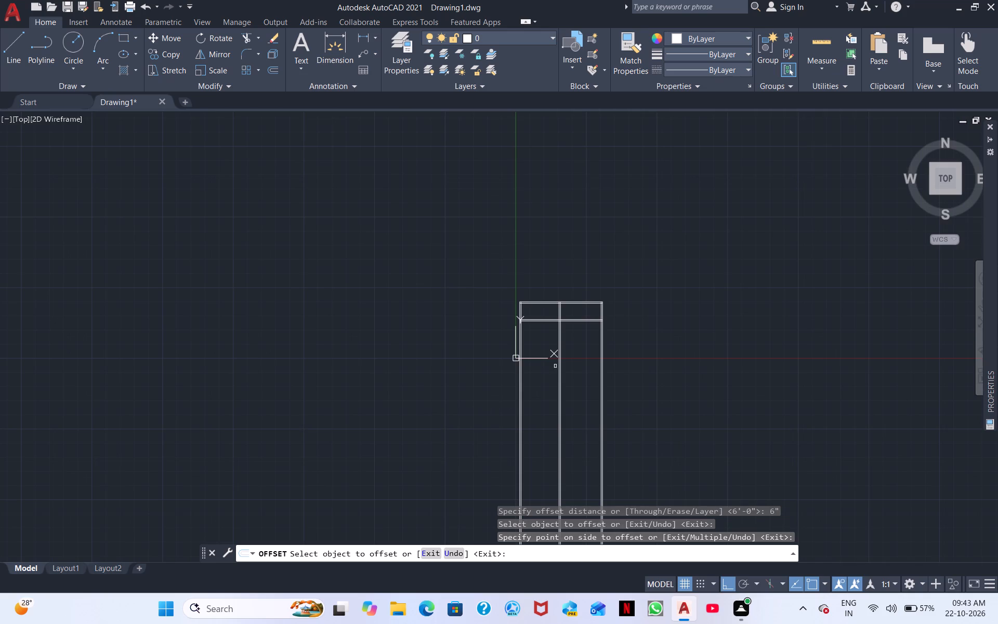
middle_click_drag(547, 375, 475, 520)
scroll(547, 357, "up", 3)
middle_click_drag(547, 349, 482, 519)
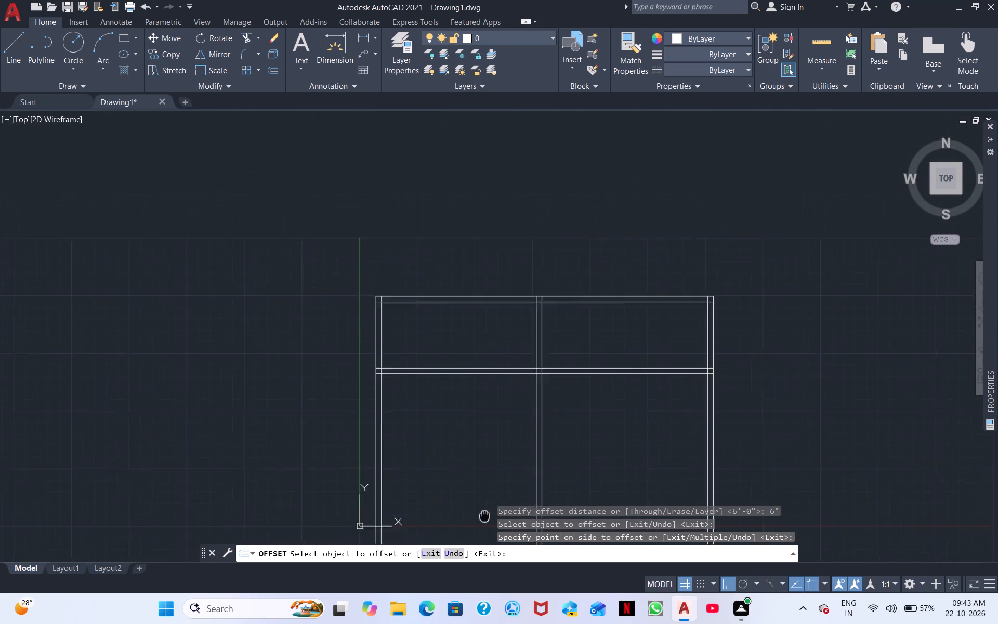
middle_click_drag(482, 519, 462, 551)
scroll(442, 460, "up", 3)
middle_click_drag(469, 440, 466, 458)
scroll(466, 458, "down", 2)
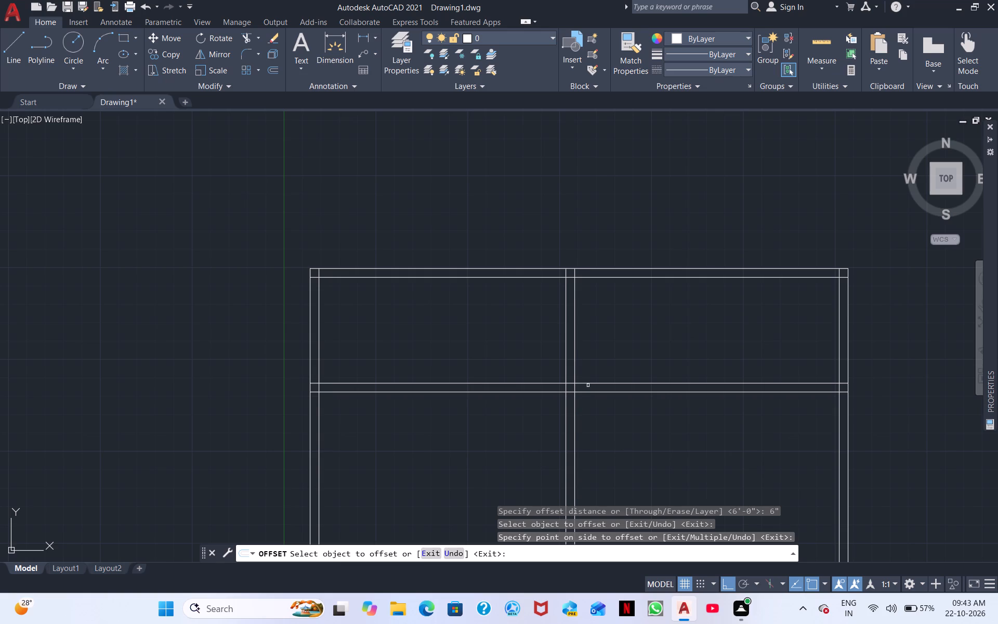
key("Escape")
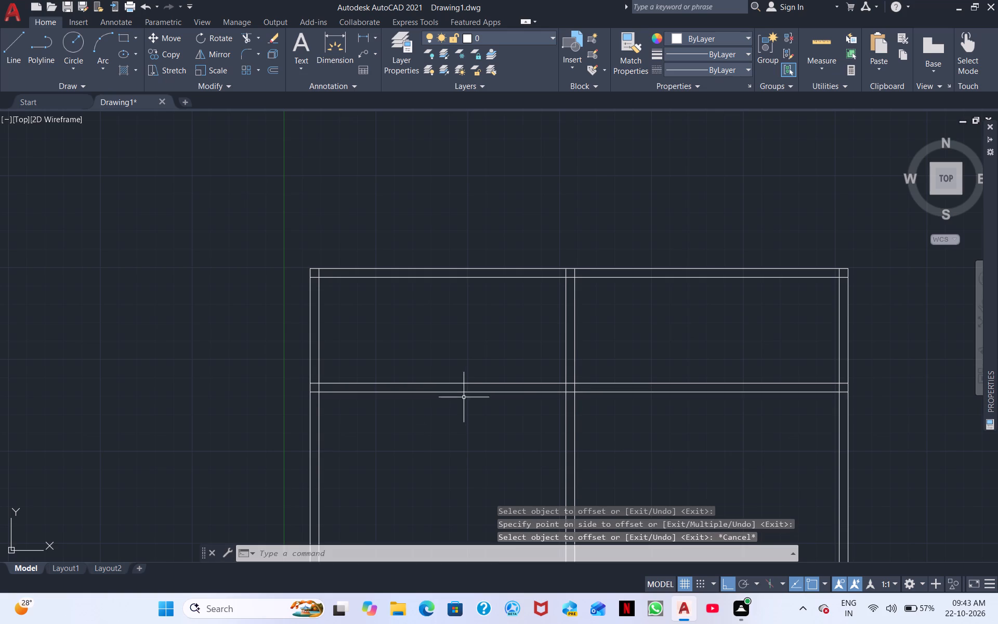
Erase the two horizontal wall lines below the top wall.
left_click(465, 401)
left_click(430, 357)
right_click(728, 407)
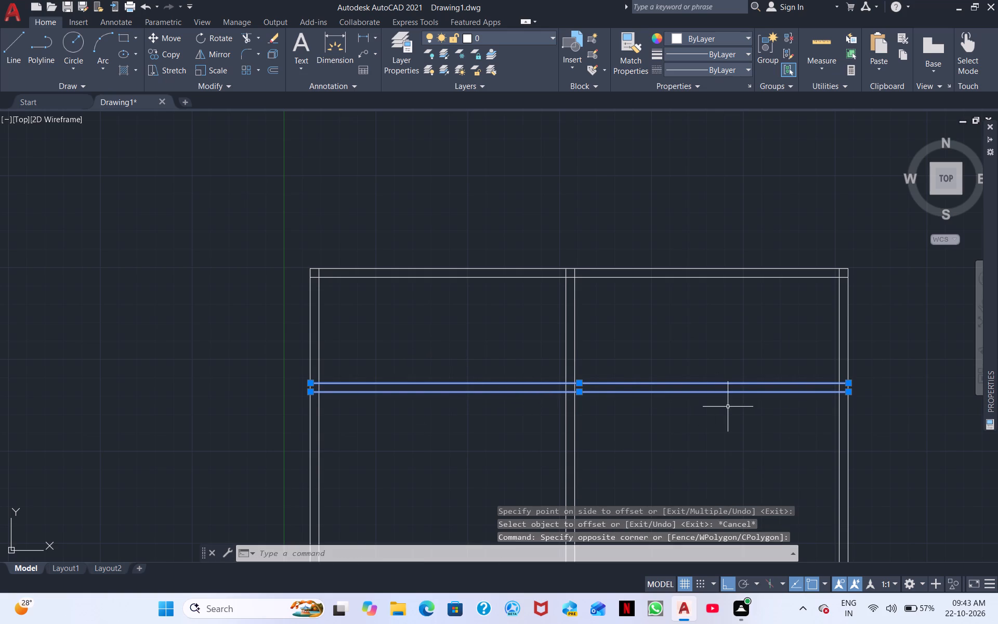
right_click(728, 407)
left_click(771, 186)
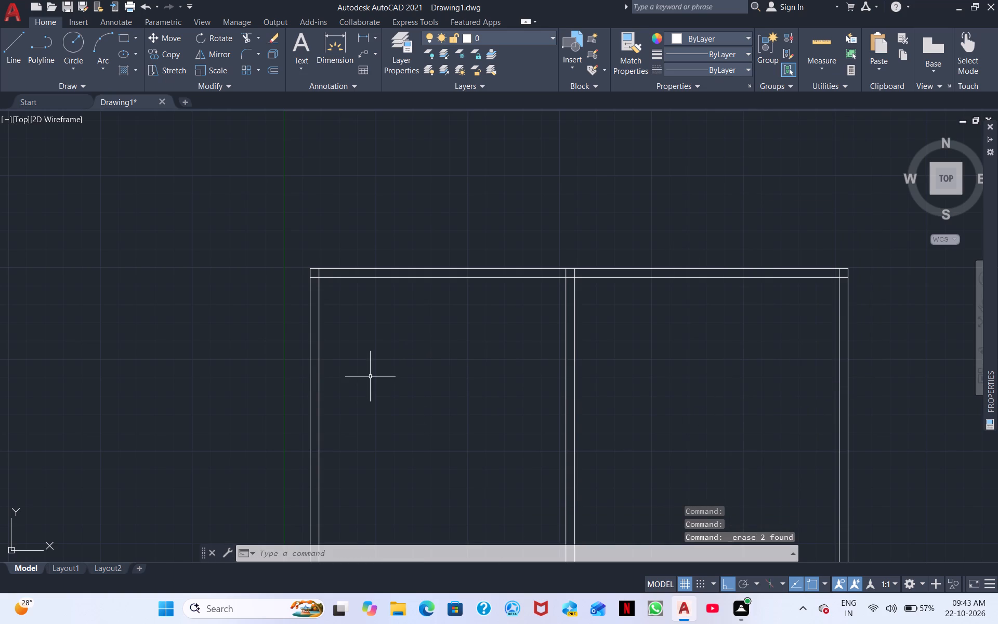
Erase the left wall's inner line, both middle wall lines and both right wall lines, keeping only the left outer line.
left_click(317, 419)
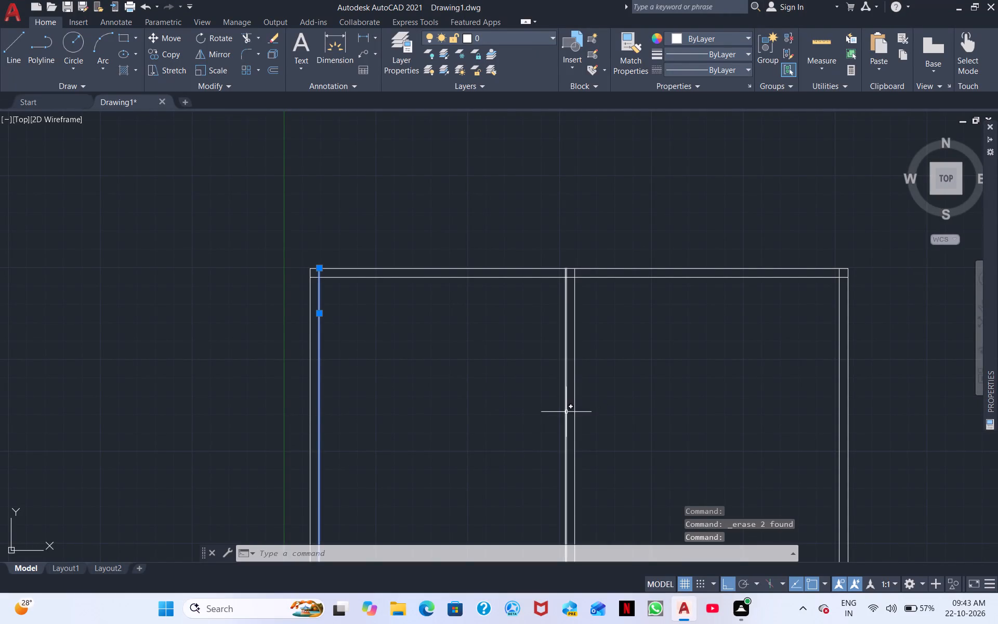
left_click(566, 412)
left_click(574, 410)
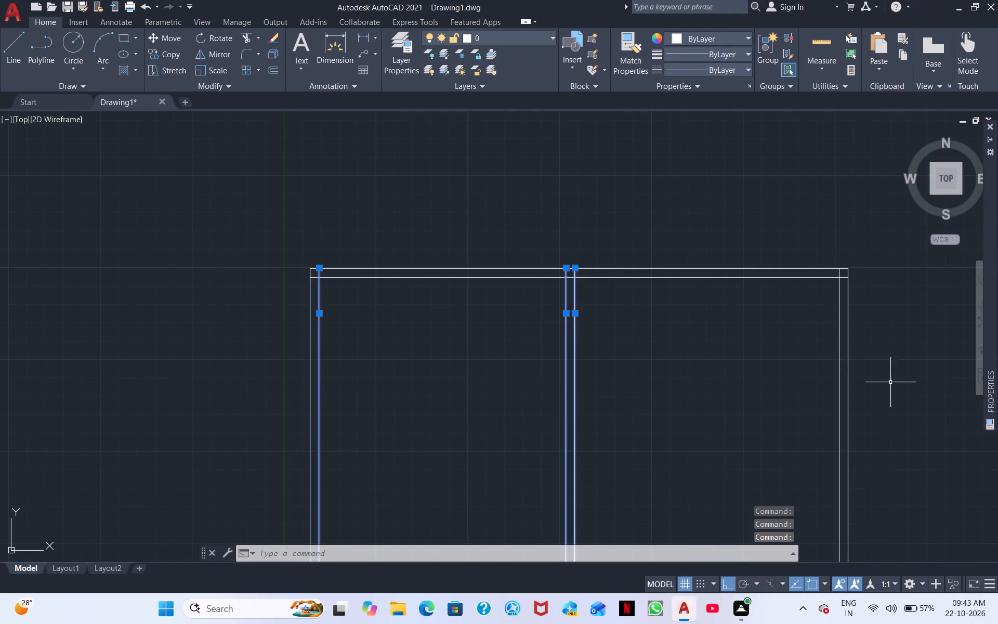
left_click_drag(900, 387, 772, 384)
left_click(732, 357)
right_click(730, 373)
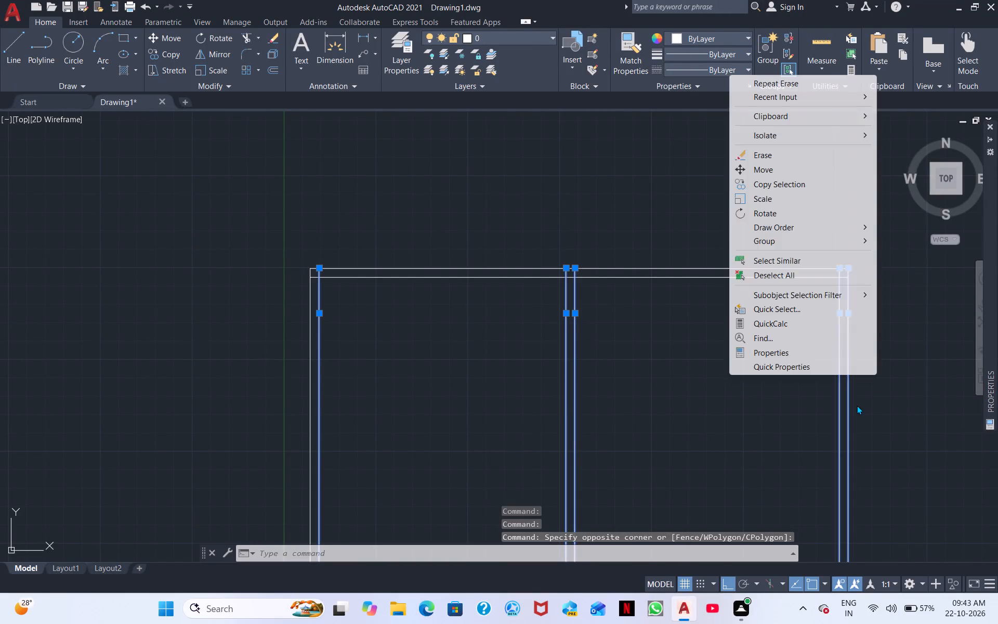
left_click(763, 149)
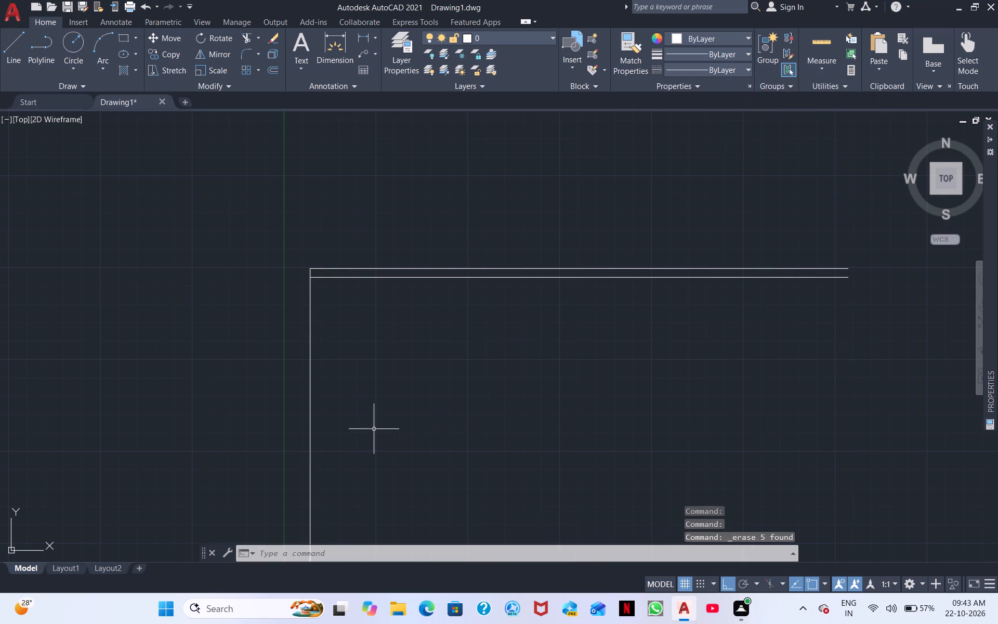
Offset the left outer wall line 4" to the right to form the left wall.
type("o")
key("space")
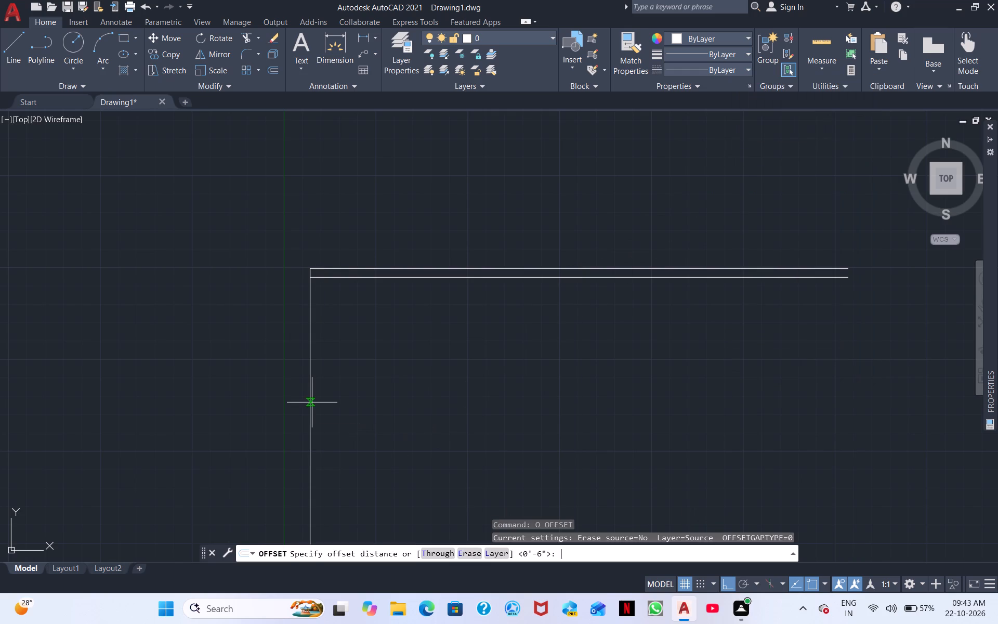
type("4\"")
key("space")
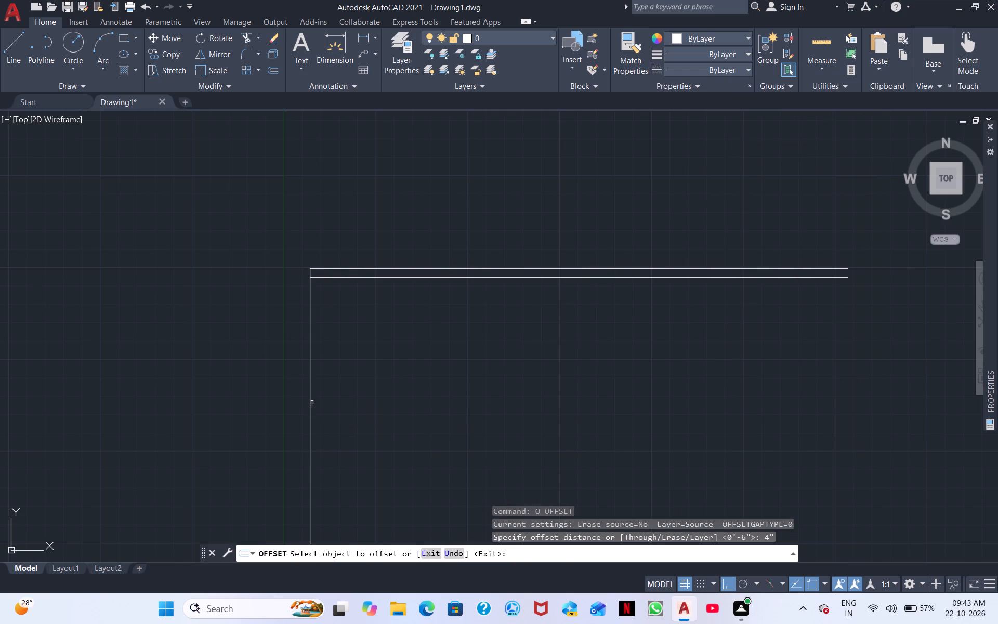
left_click(310, 406)
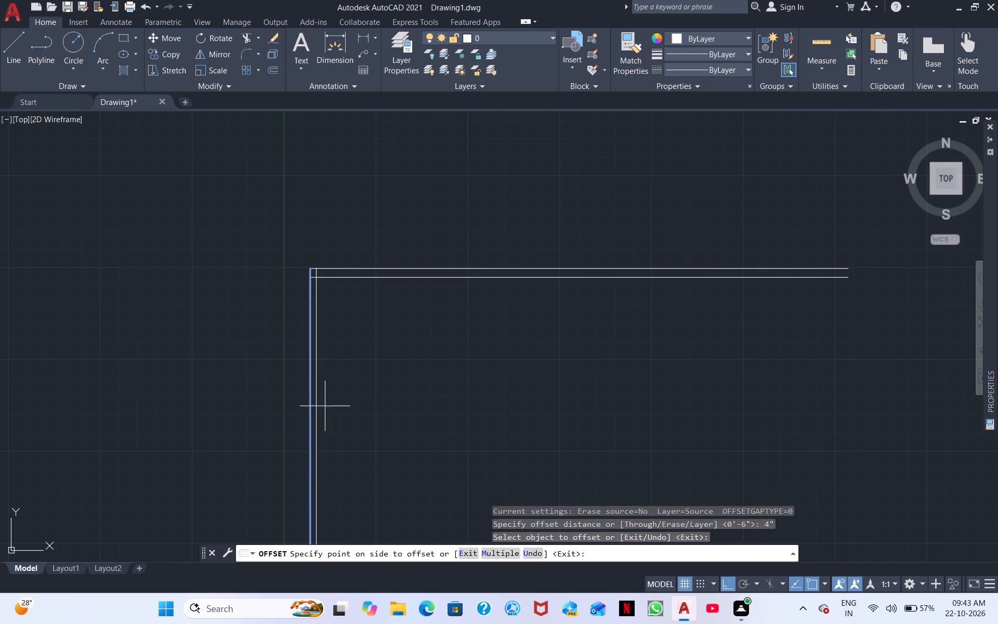
left_click(330, 407)
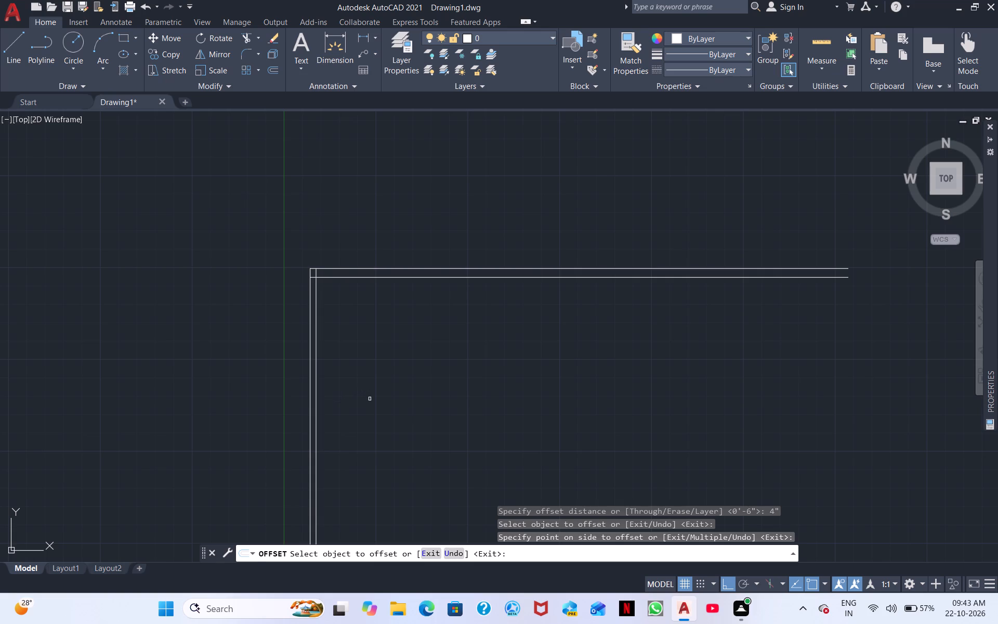
key("space")
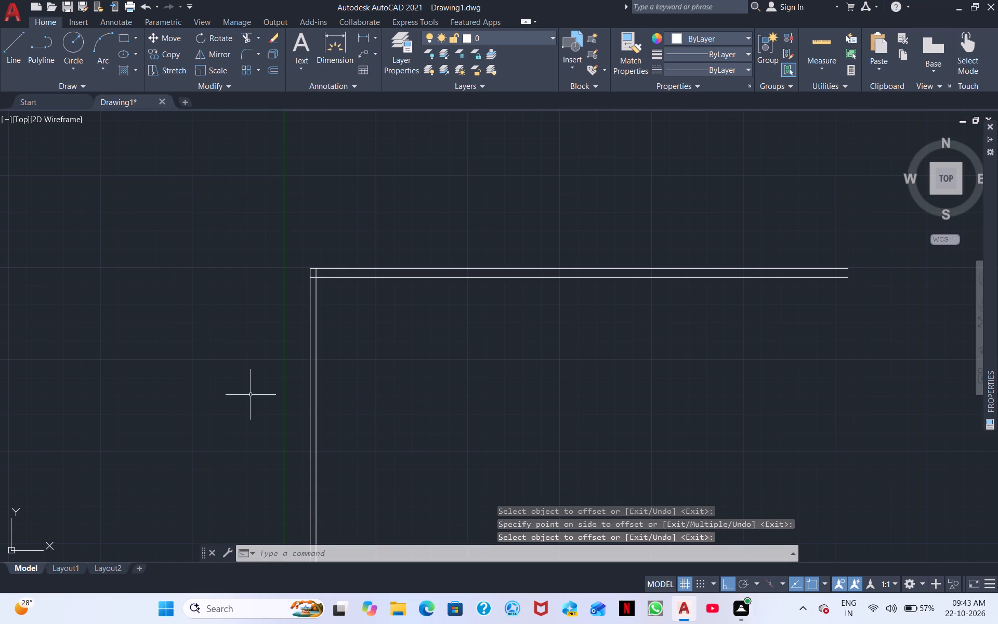
Offset the left wall's inner line 14' to the right to set the first room's width.
type("o")
key("space")
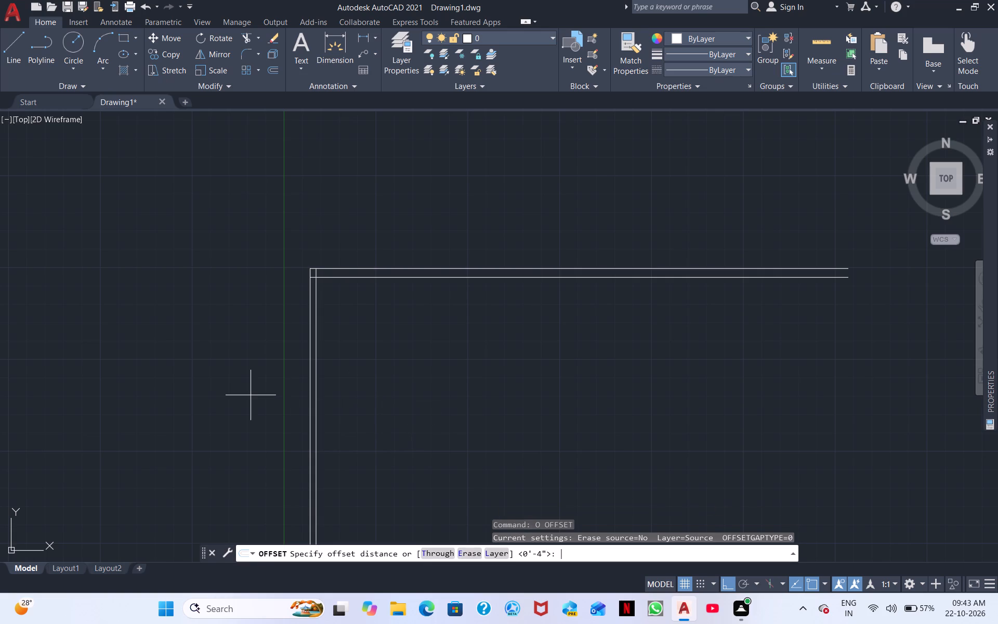
type("14")
key("apostrophe")
key("Return")
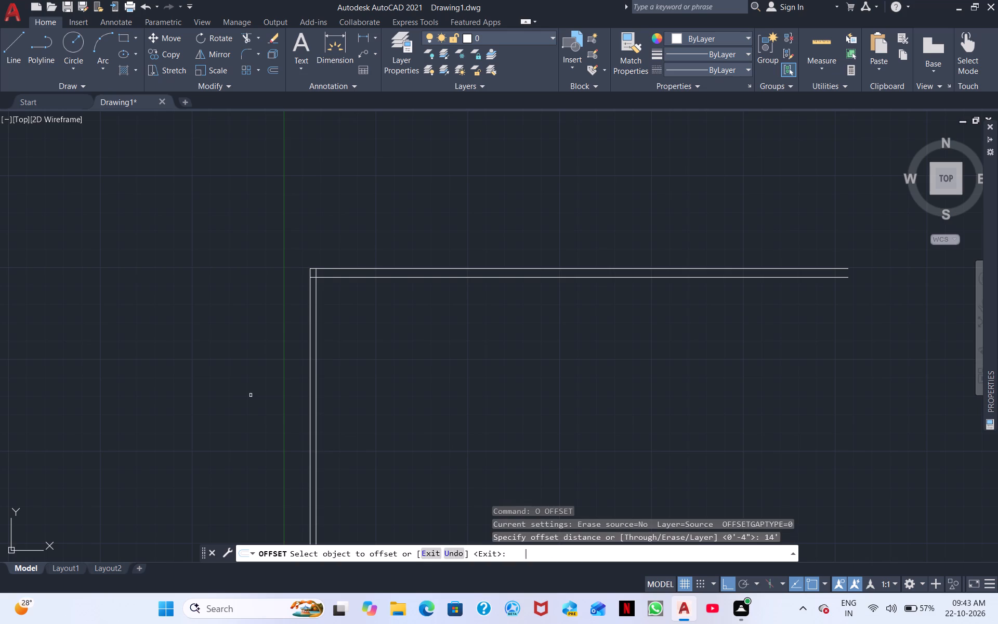
left_click(316, 457)
left_click(432, 431)
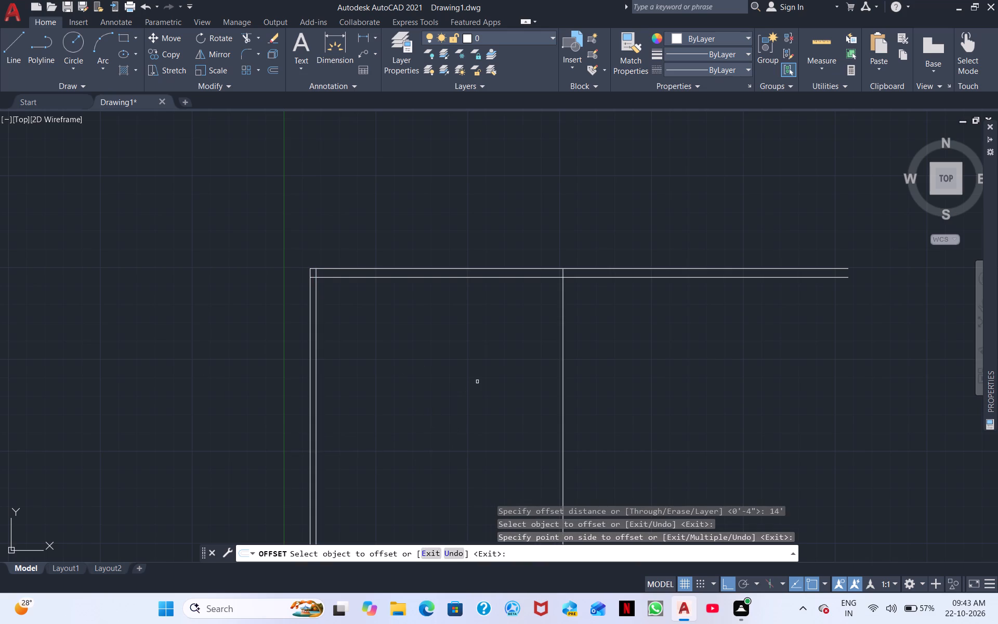
key("space")
Offset the new vertical line 4" to the right to form the middle partition wall.
key("space")
type("4\"")
key("Return")
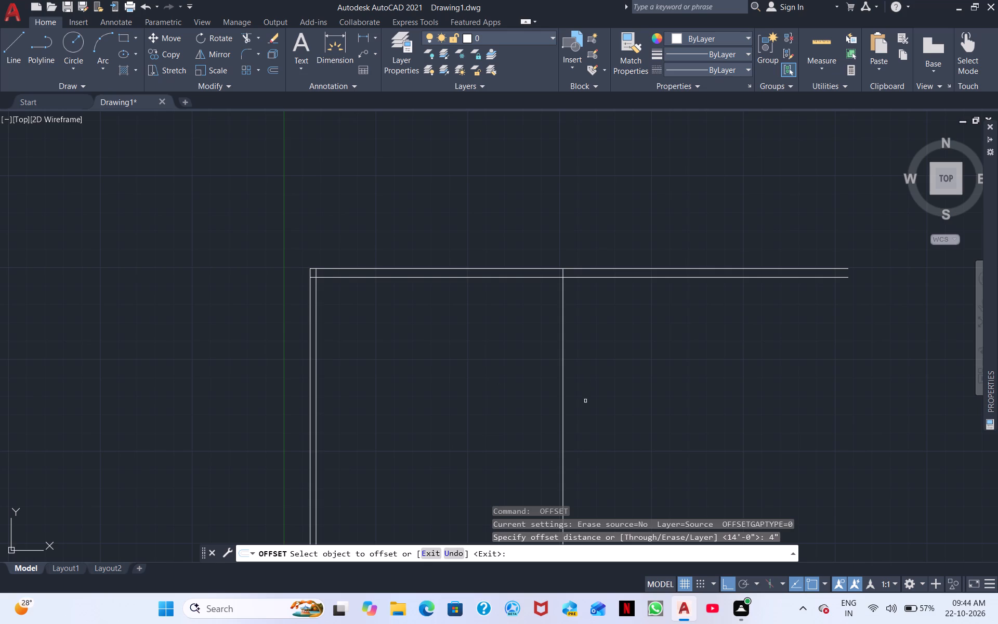
left_click(563, 425)
left_click(569, 421)
key("space")
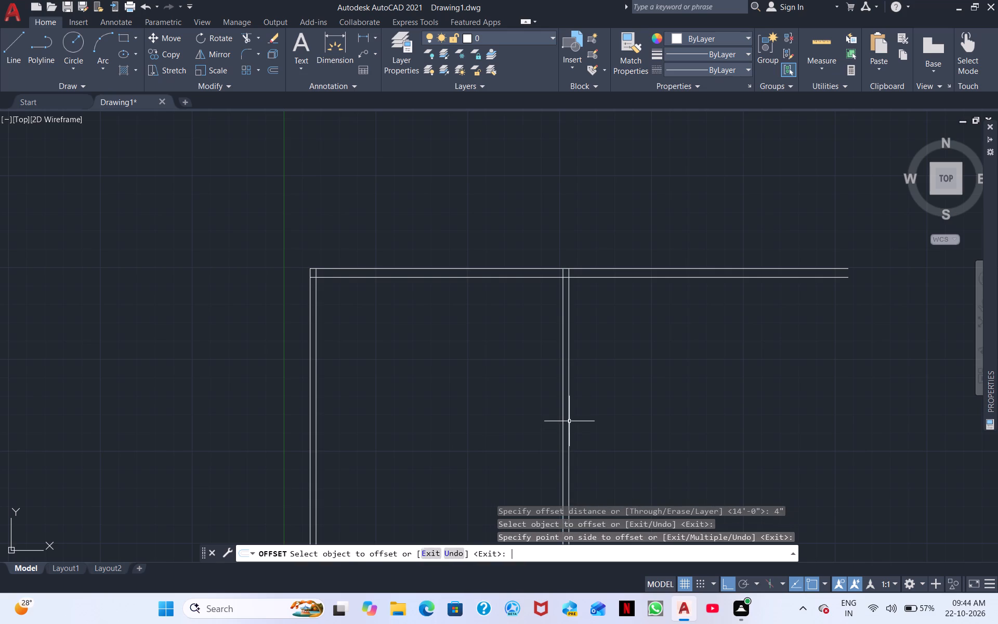
key("ctrl+space")
Offset the middle wall's right-hand line 15' to the right to set the second room's width.
key("space")
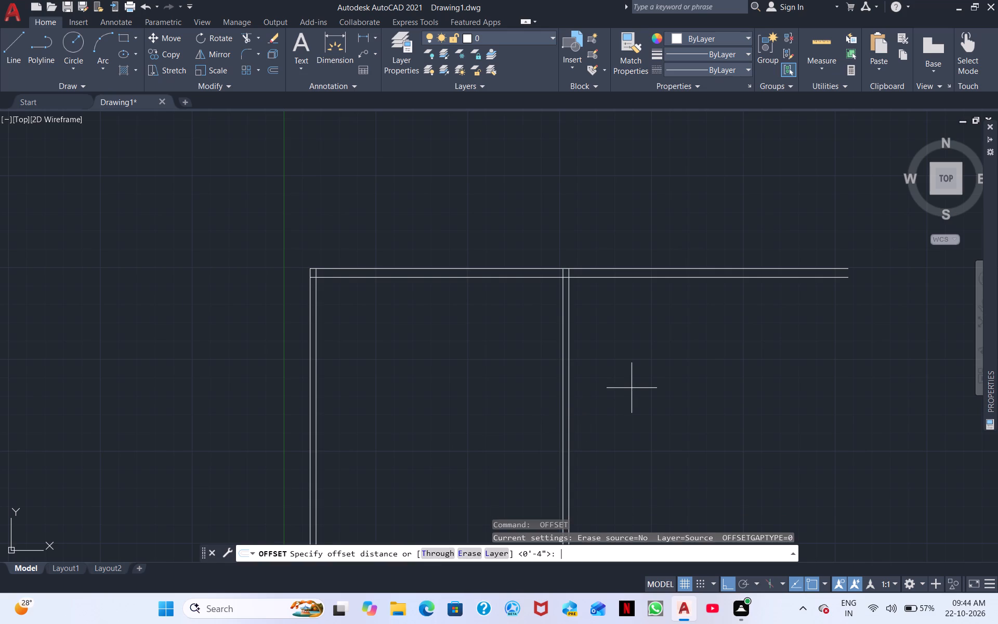
type("15'")
key("Return")
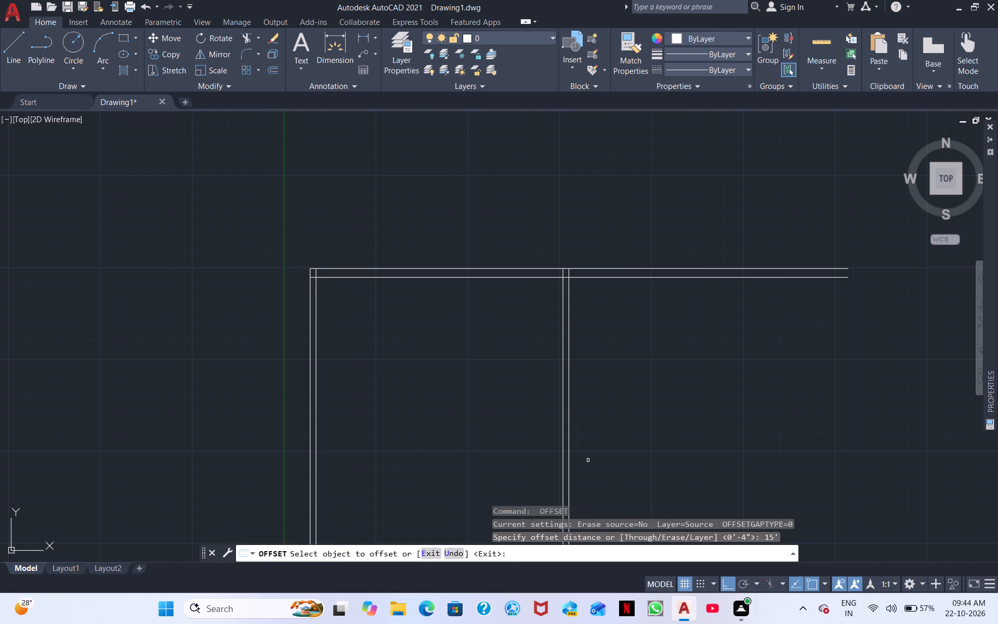
left_click(568, 479)
left_click(654, 462)
middle_click_drag(753, 401, 692, 419)
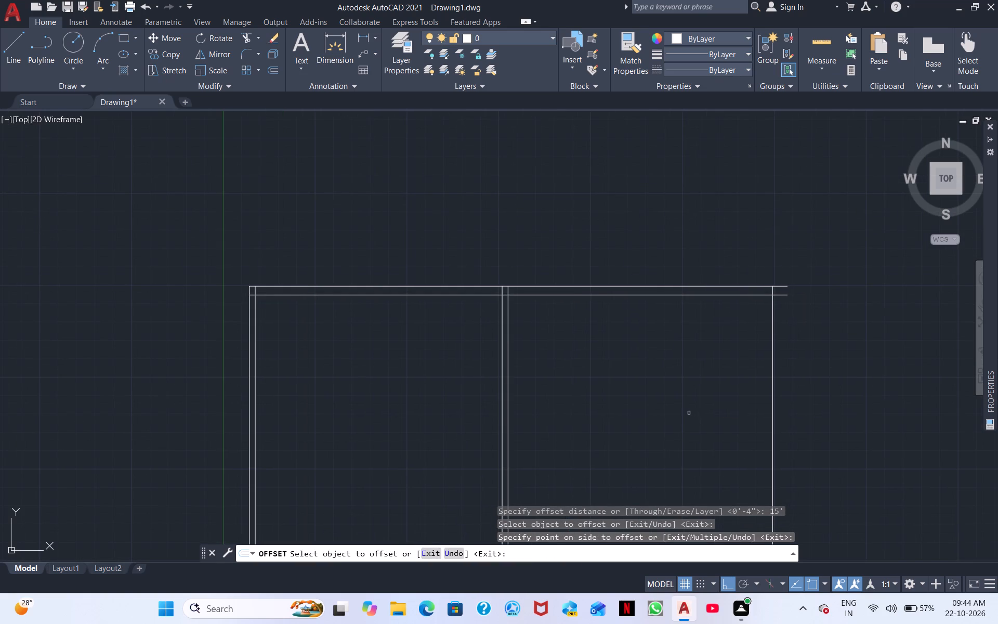
key("space")
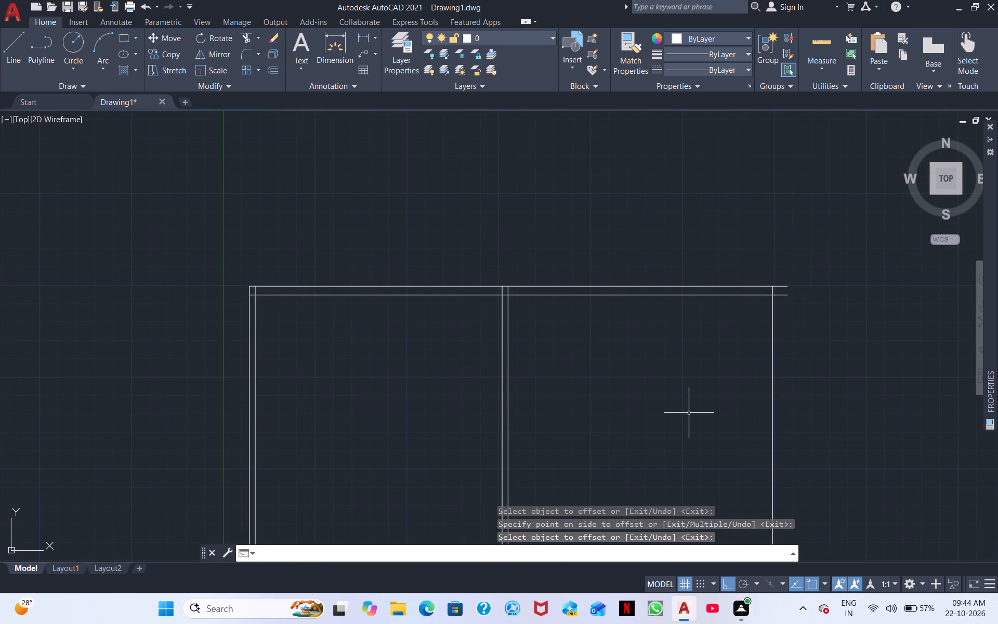
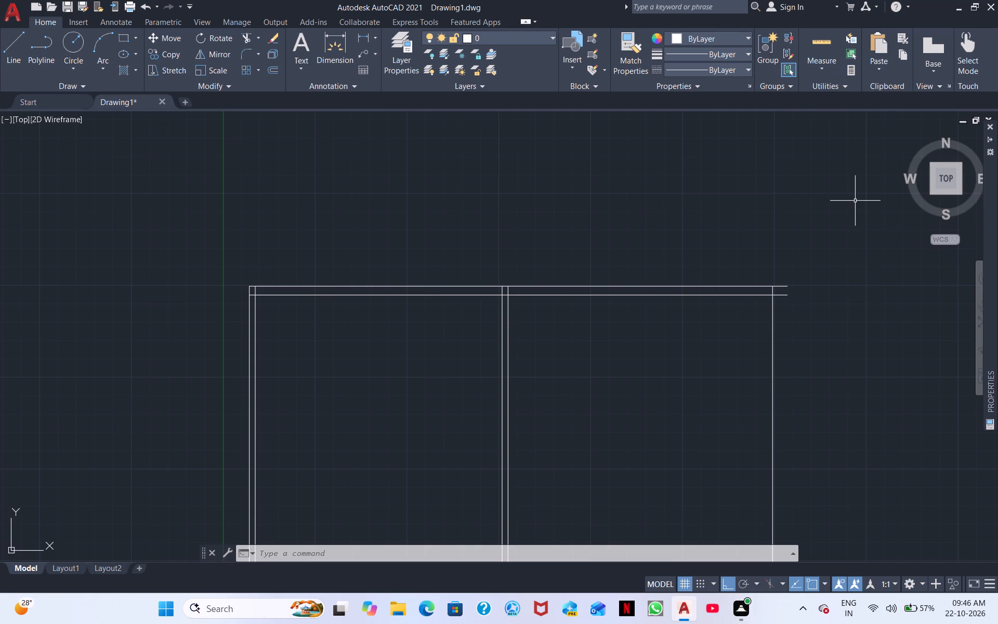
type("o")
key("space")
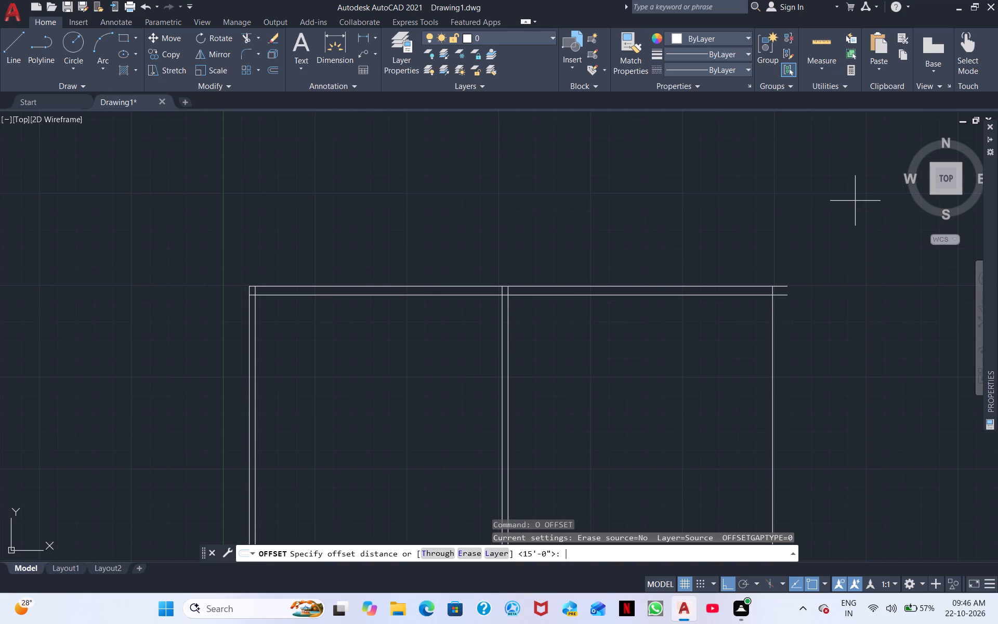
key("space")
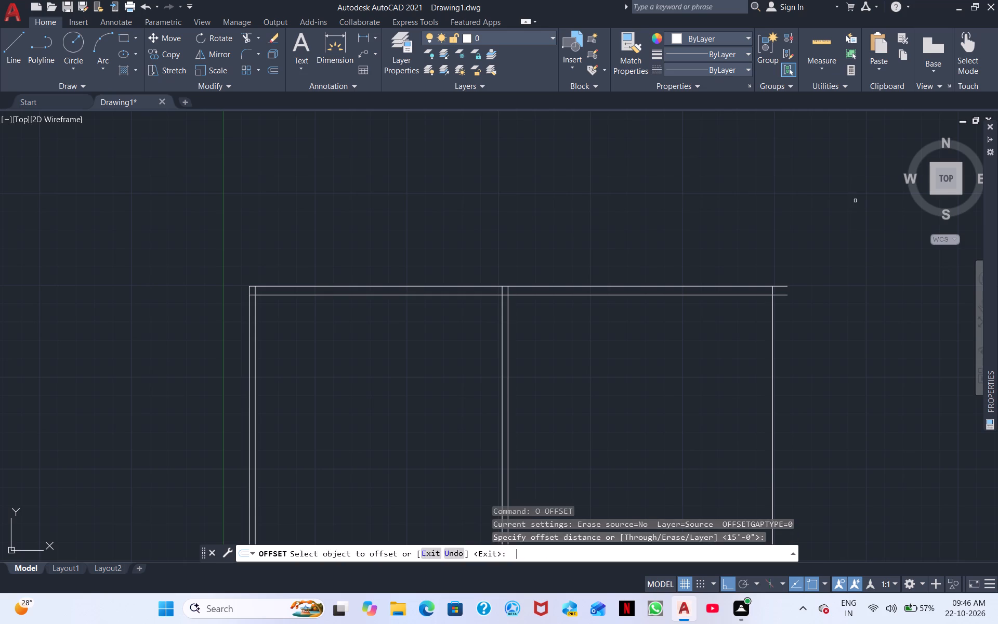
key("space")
Offset the second room's right-hand vertical line 4" to the right to form the right outer wall.
key("space")
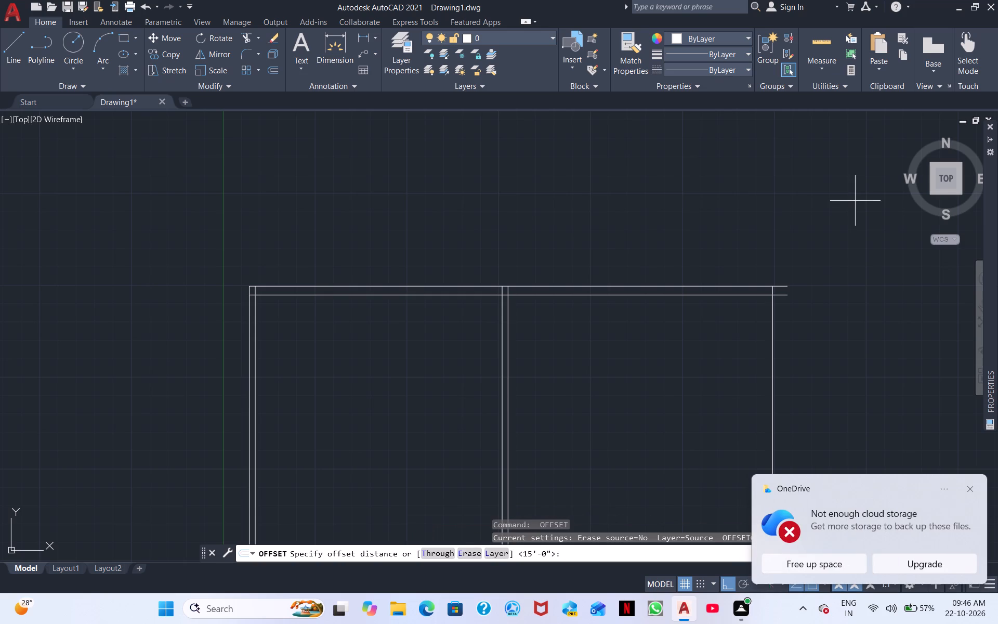
key("4")
key("Return")
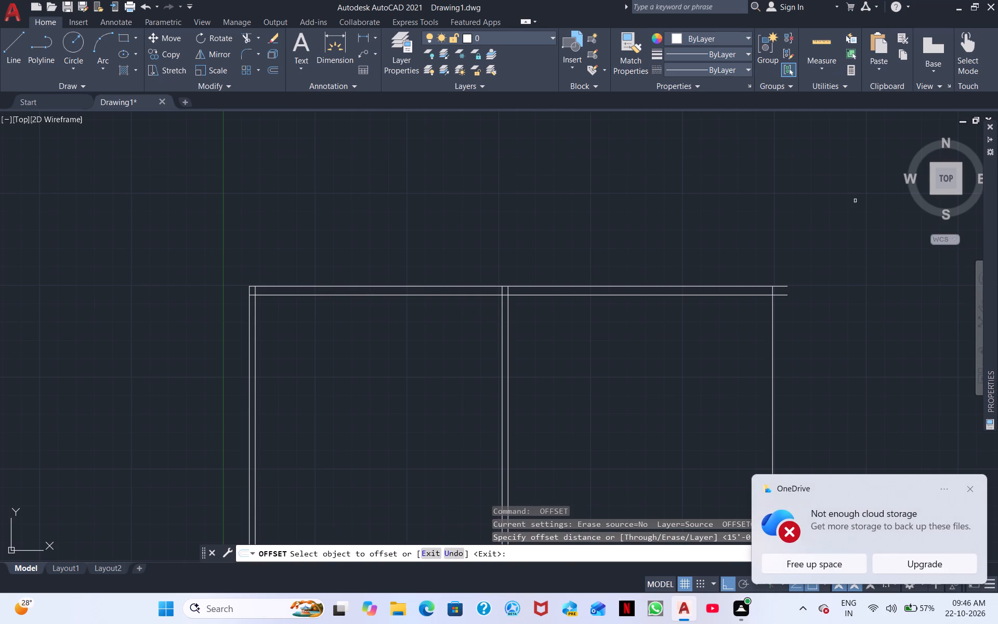
key("4")
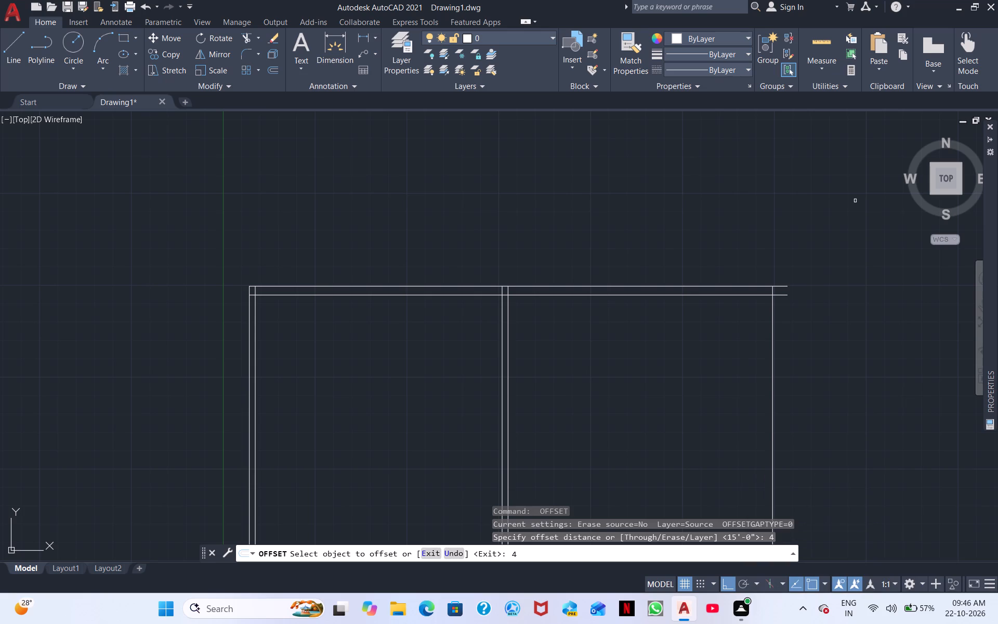
key("shift+quotedbl")
key("Return")
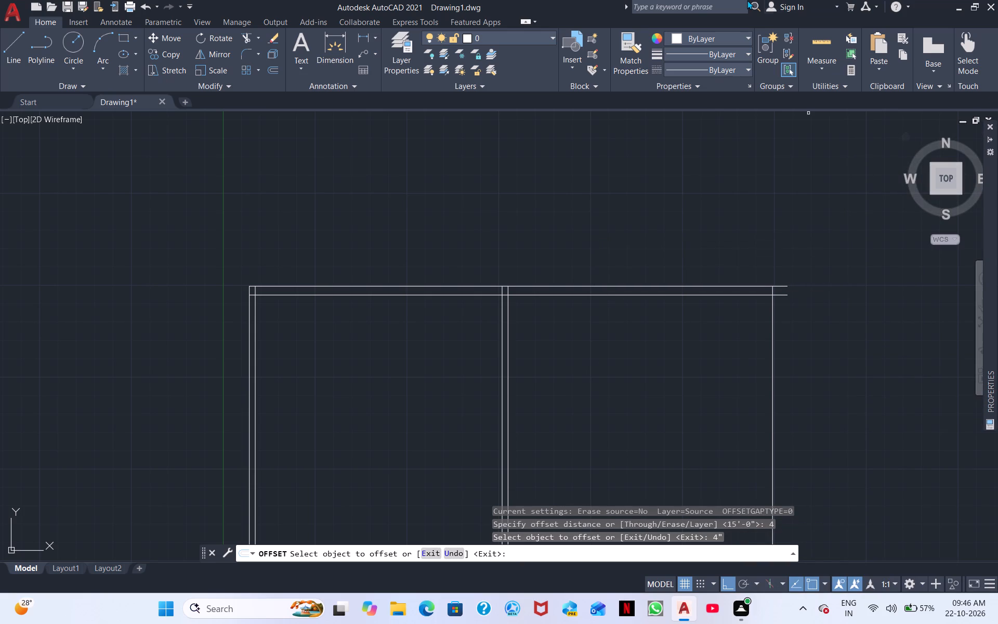
key("Escape")
type("o")
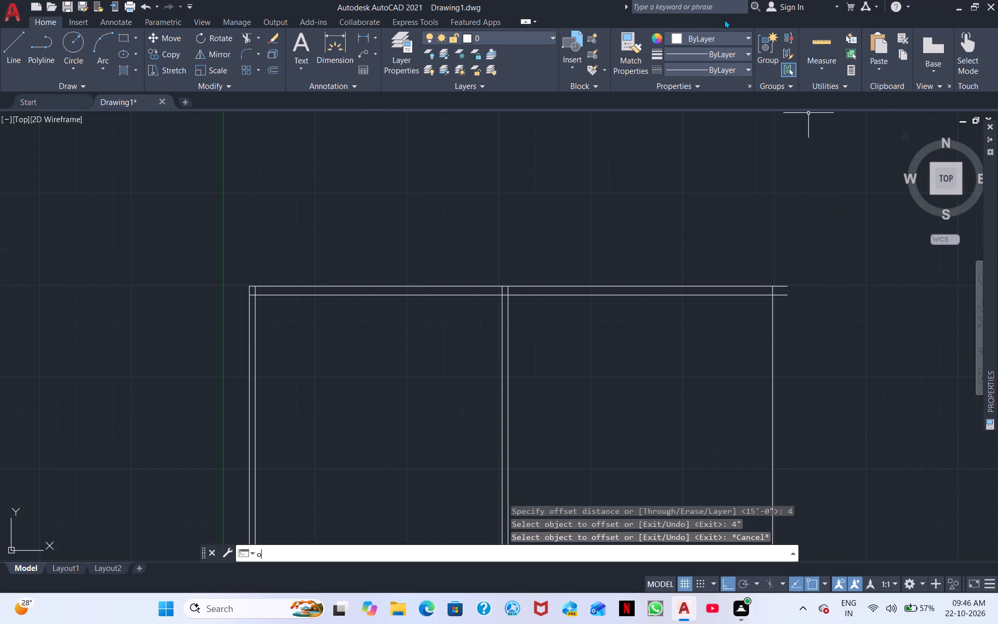
key("space")
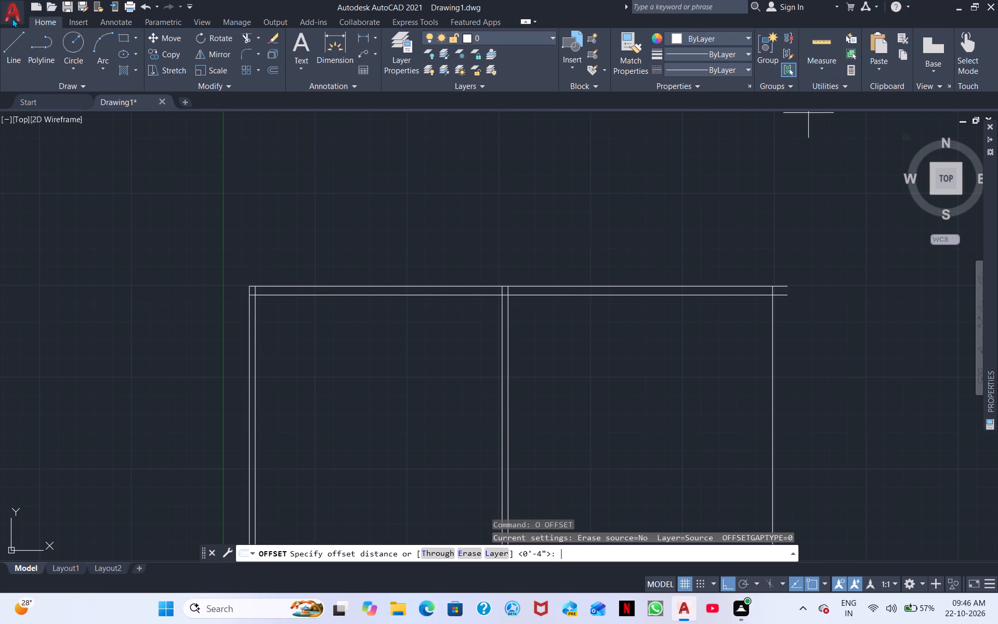
key("space")
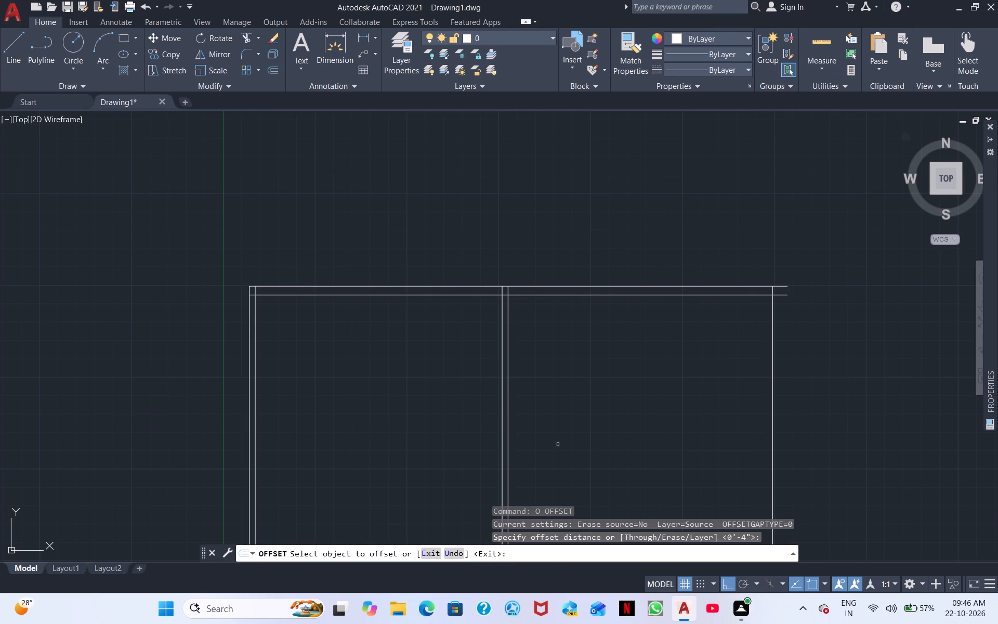
left_click(772, 408)
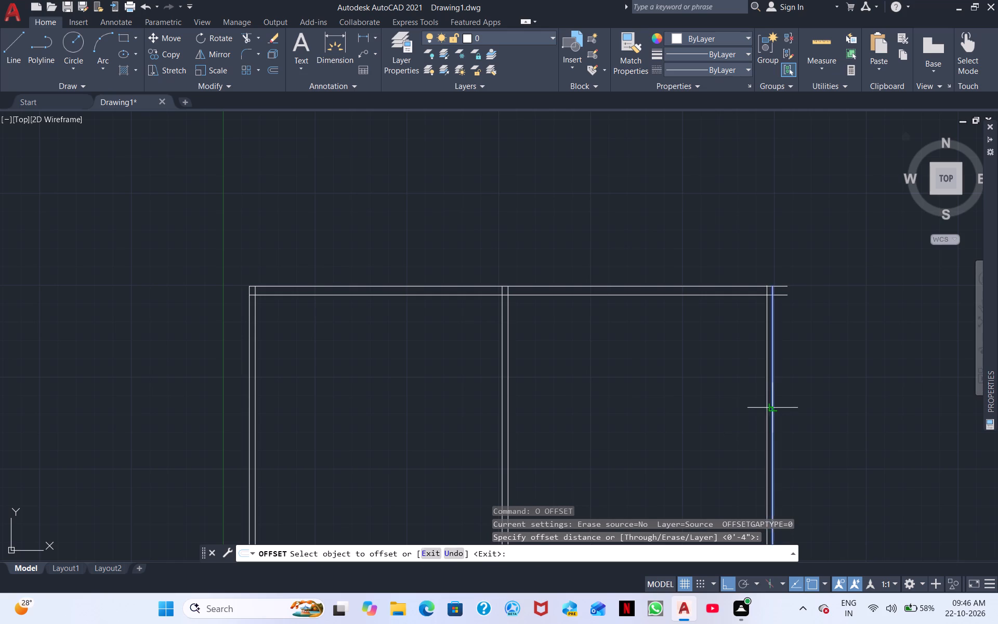
left_click(789, 398)
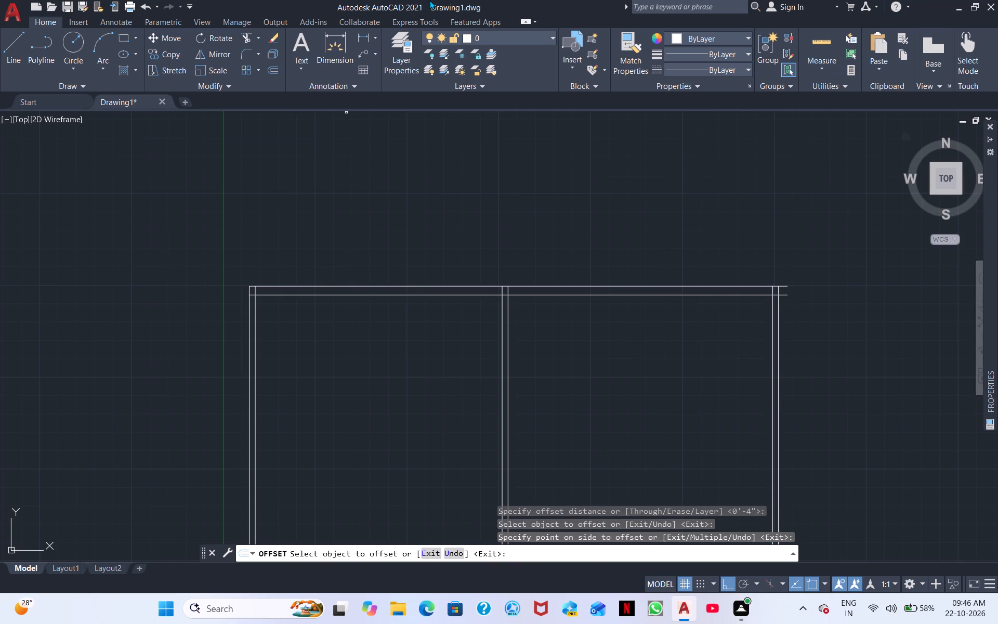
Measure the plan's overall width between the outer faces of the left and right walls with a linear dimension.
left_click(364, 44)
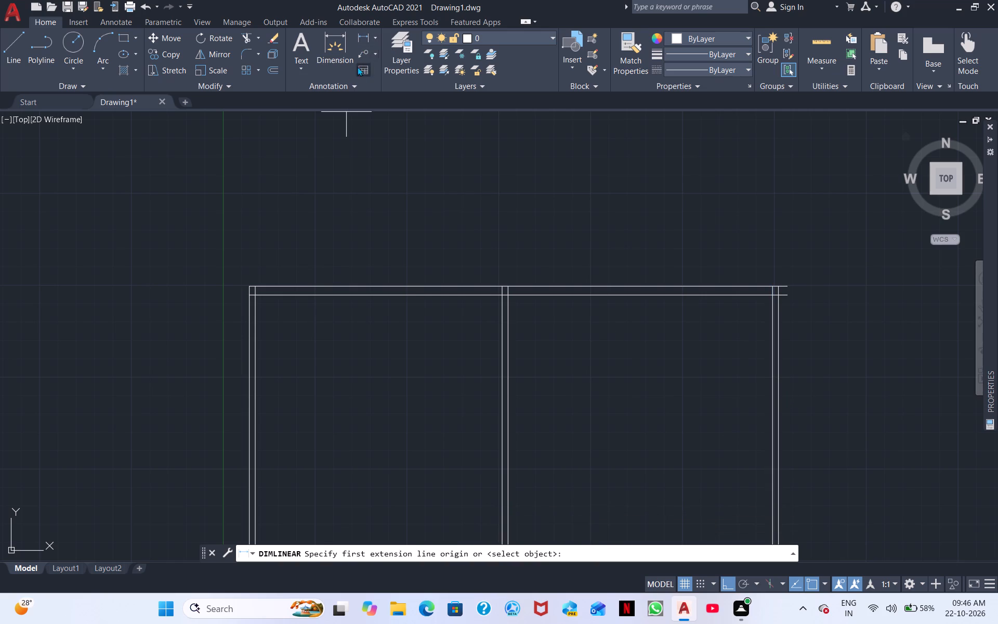
left_click(248, 395)
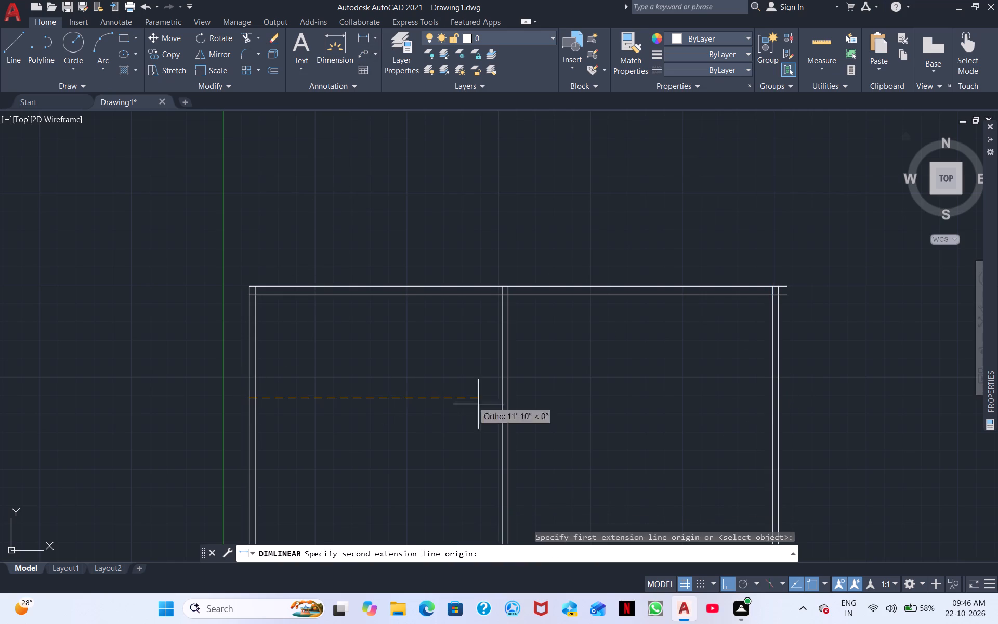
left_click(780, 389)
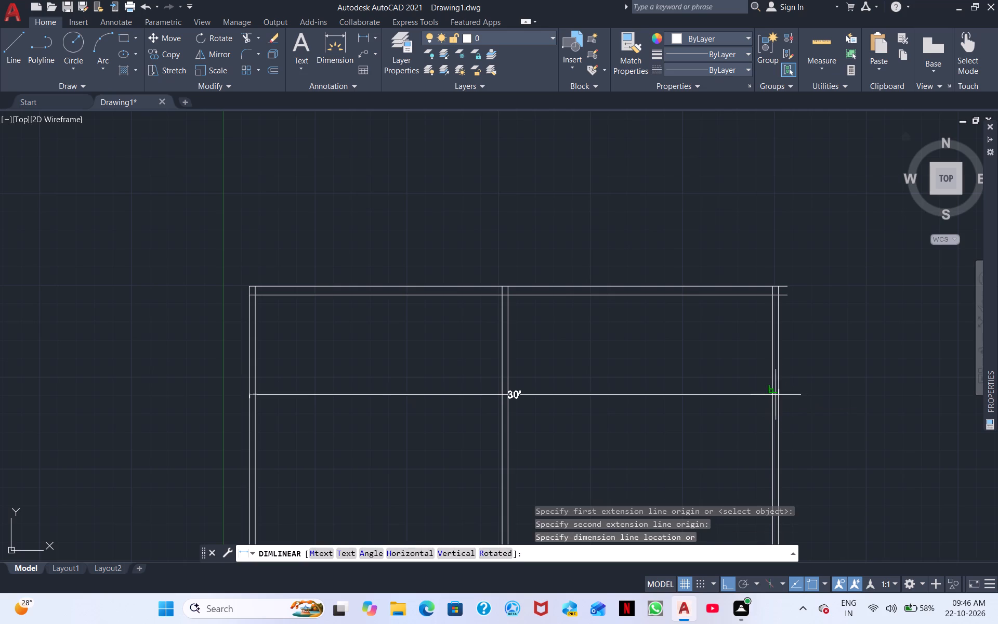
key("space")
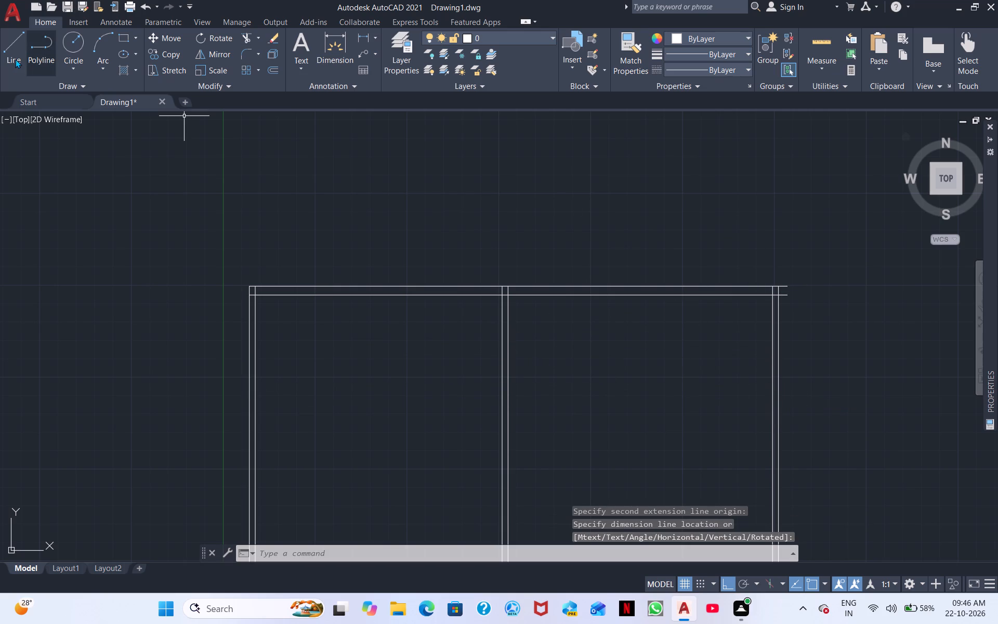
Trim the ends of both top wall lines that overhang the right outer wall.
left_click(246, 38)
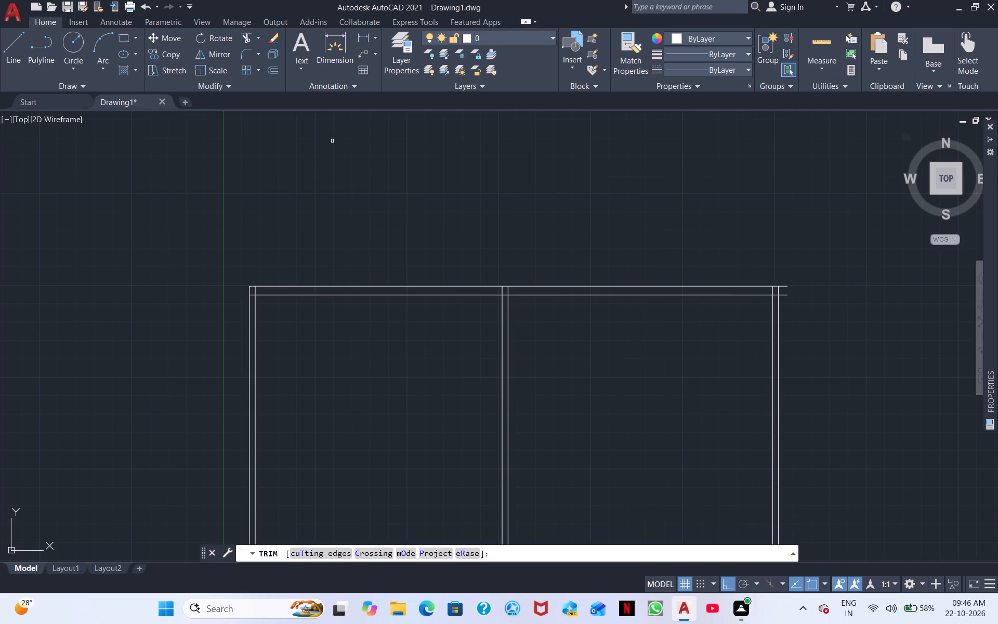
scroll(860, 351, "up", 3)
middle_click_drag(662, 206, 801, 534)
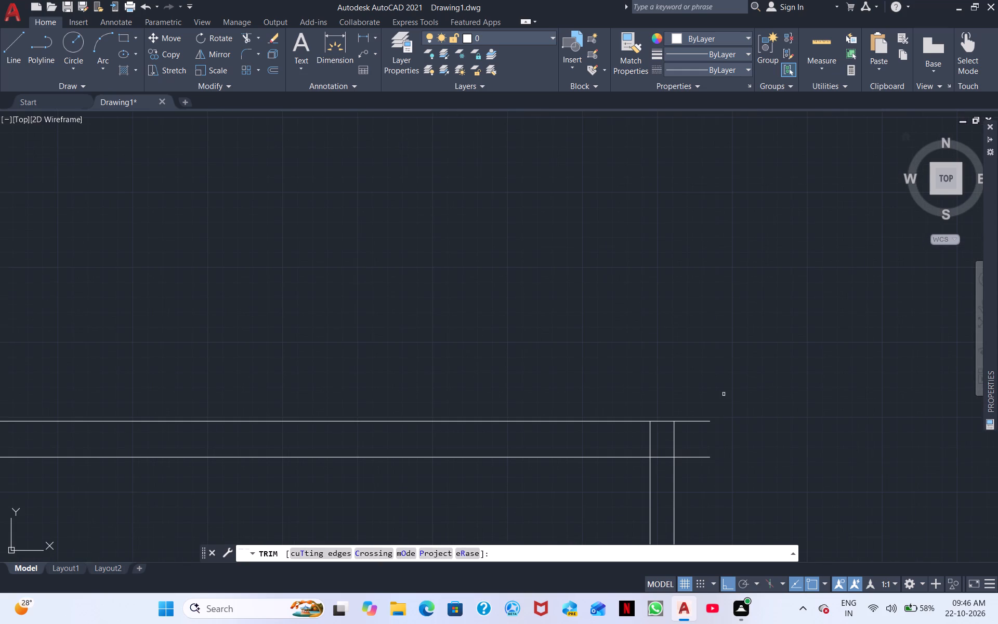
left_click_drag(710, 410, 698, 475)
scroll(716, 474, "down", 3)
middle_click_drag(759, 450, 862, 381)
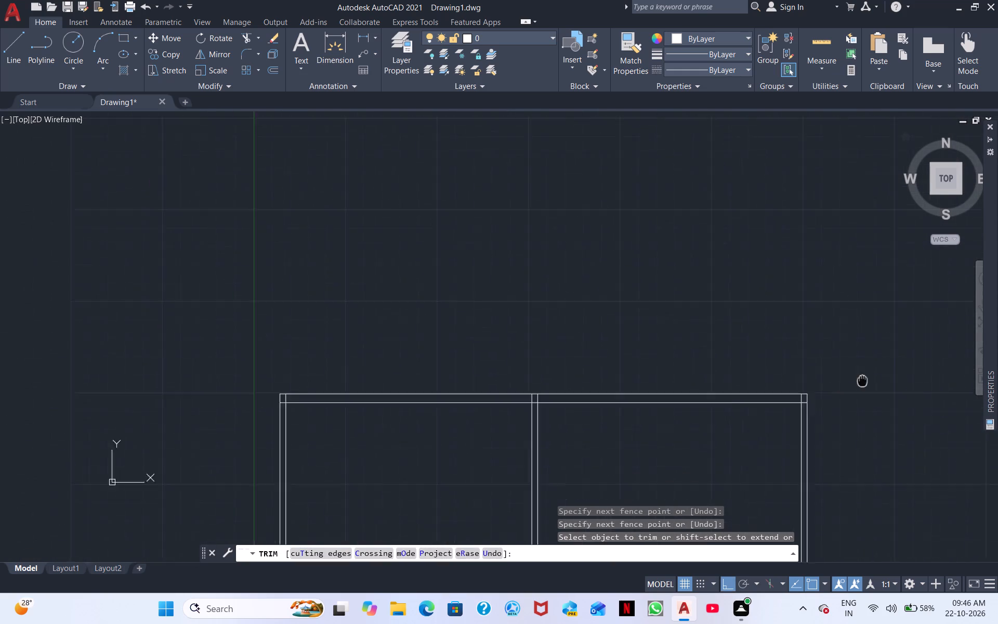
middle_click_drag(862, 381, 994, 294)
right_click(591, 380)
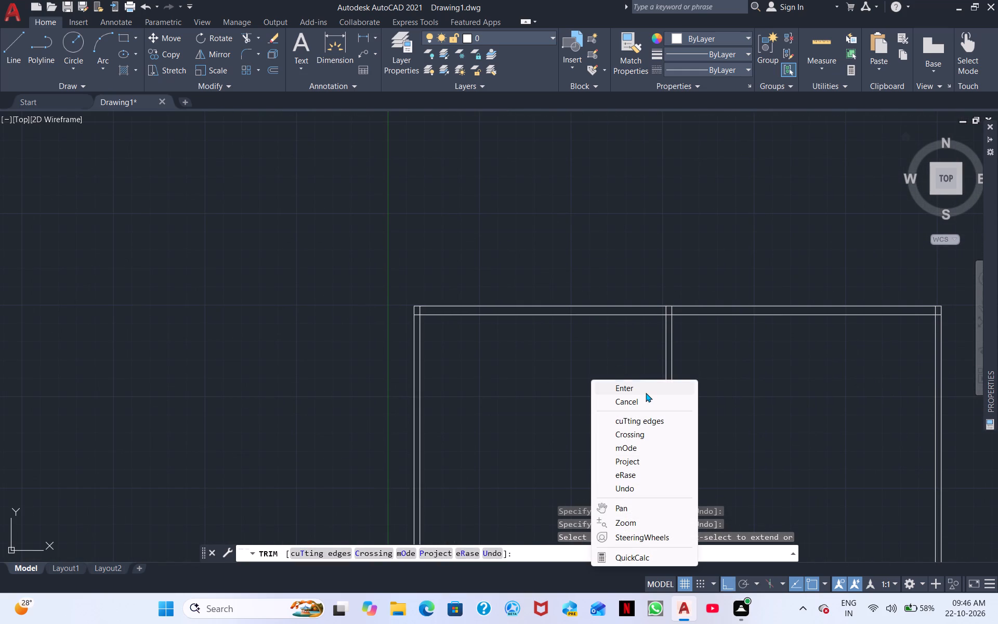
left_click(637, 393)
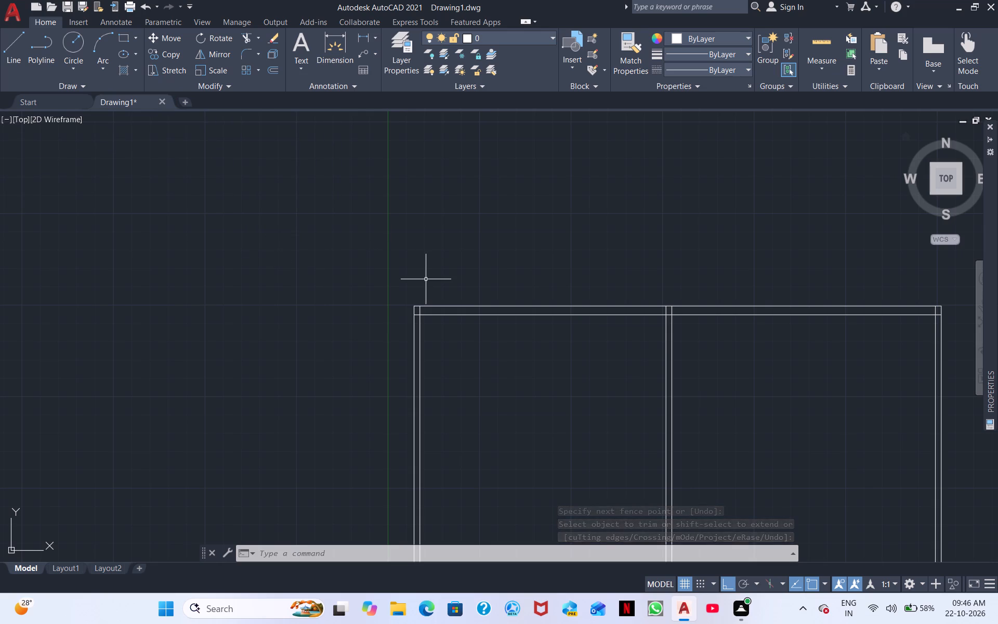
Offset the top wall's inner line 6' downward to set the depth of the upper rooms.
type("o")
key("space")
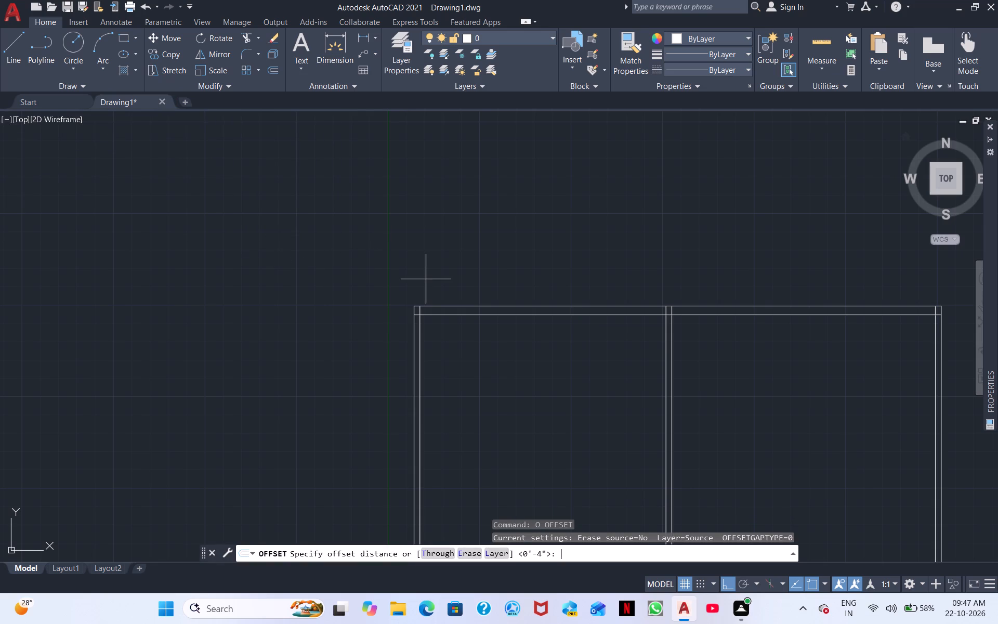
type("6'")
key("Return")
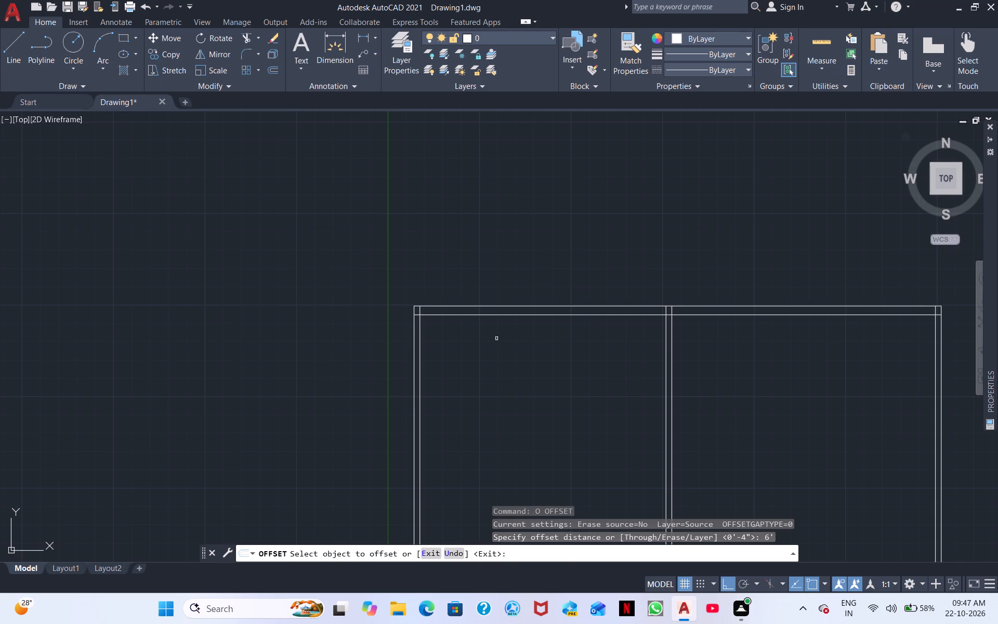
left_click(559, 315)
left_click(548, 371)
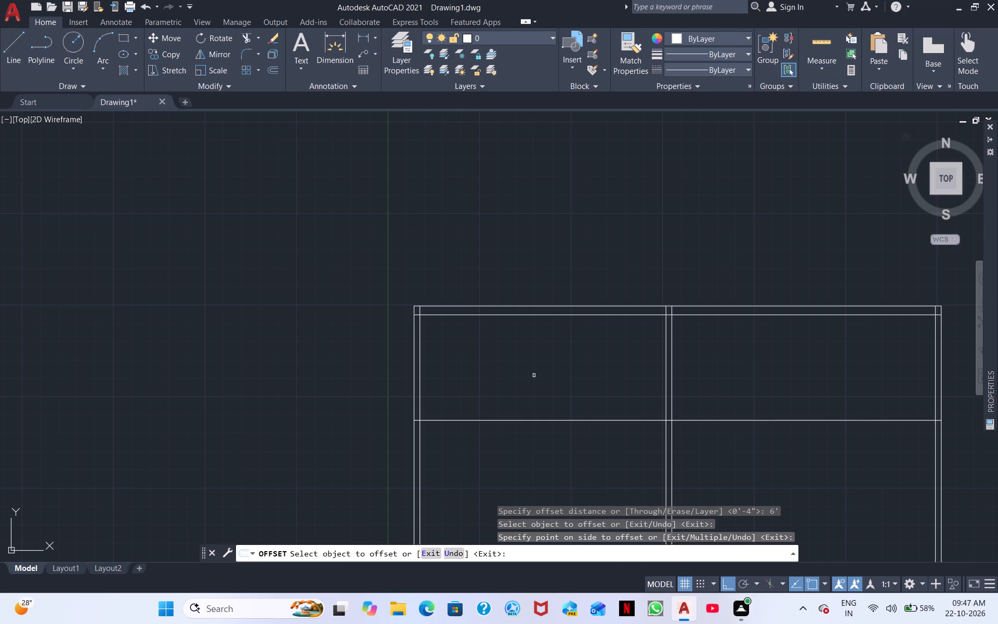
Offset the new horizontal line 4" downward to form the horizontal partition wall.
key("space")
key("space")
type("4\"")
key("Return")
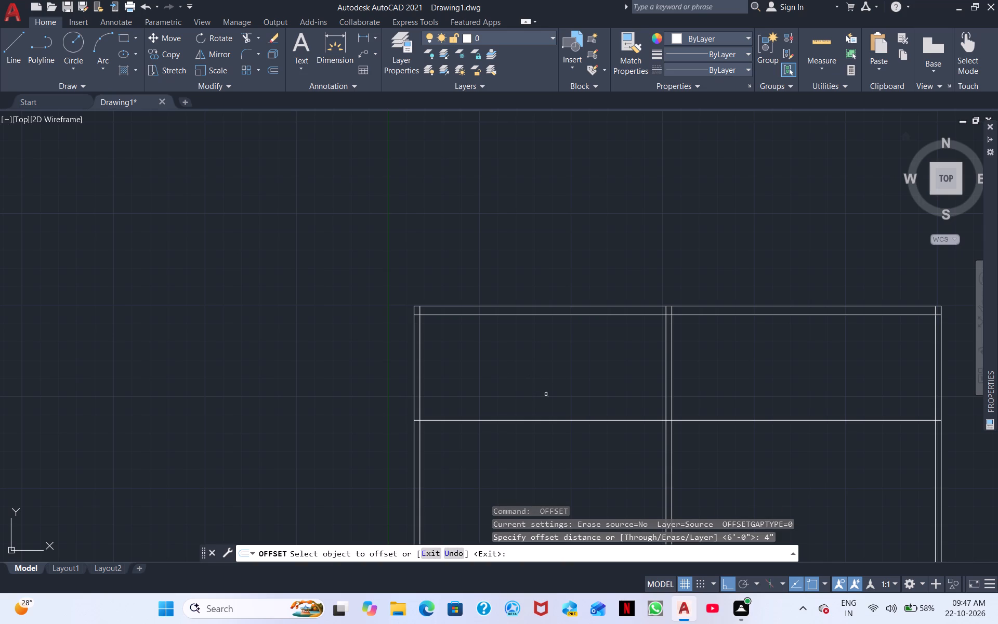
left_click(555, 418)
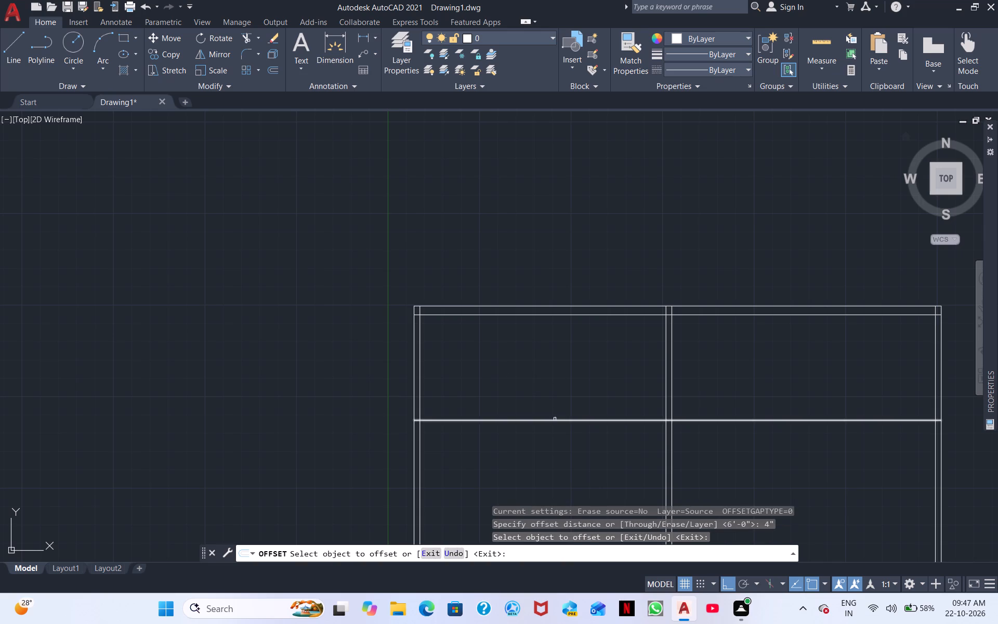
left_click(554, 422)
left_click(550, 437)
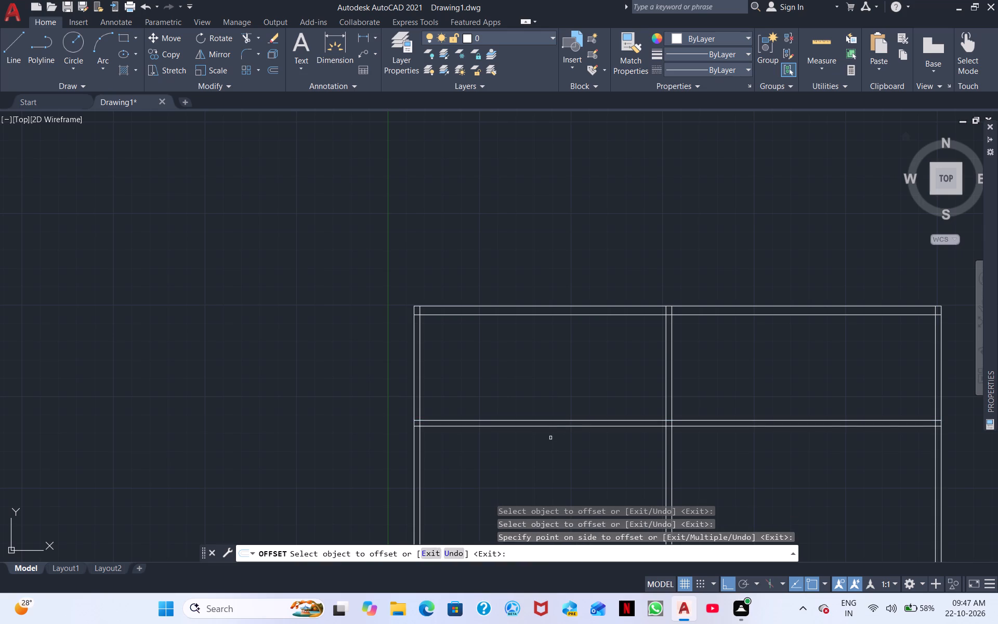
Offset the horizontal partition's lower line 12' downward to set the depth of the next room.
scroll(558, 440, "down", 1)
middle_click_drag(544, 428, 430, 374)
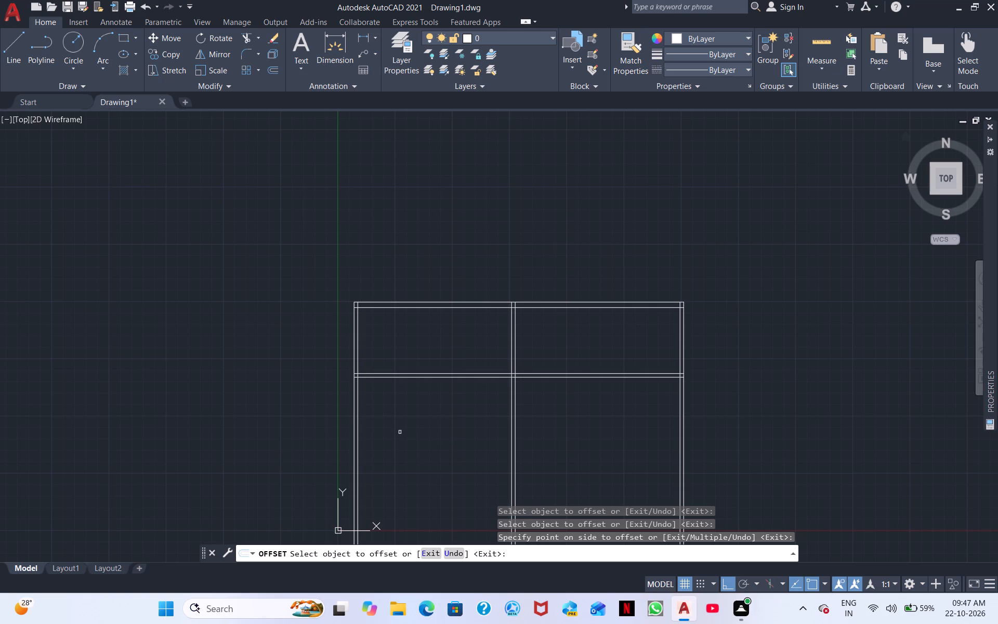
middle_click_drag(400, 432, 464, 411)
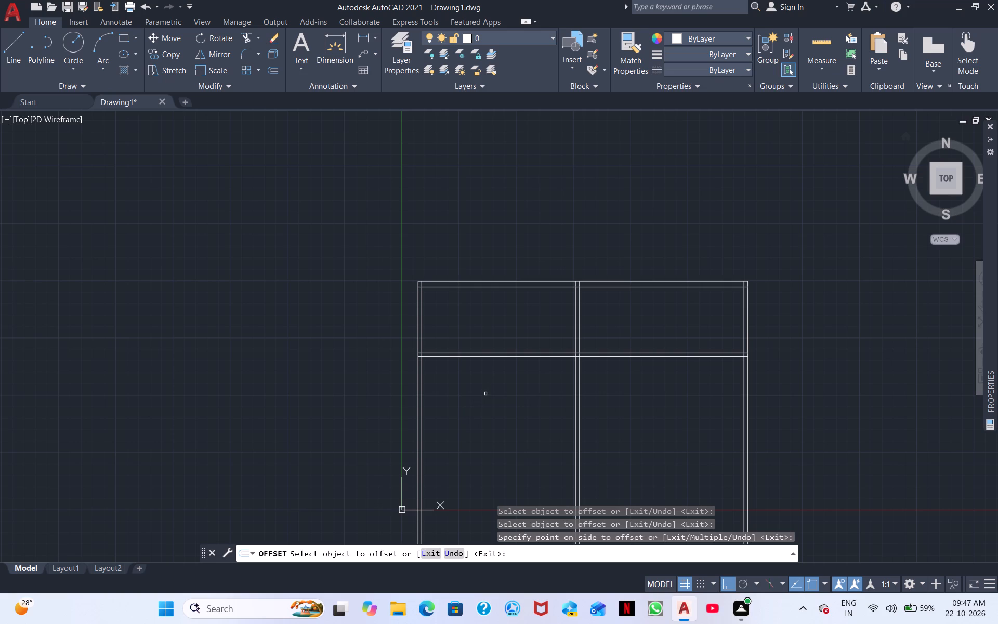
key("space")
key("space")
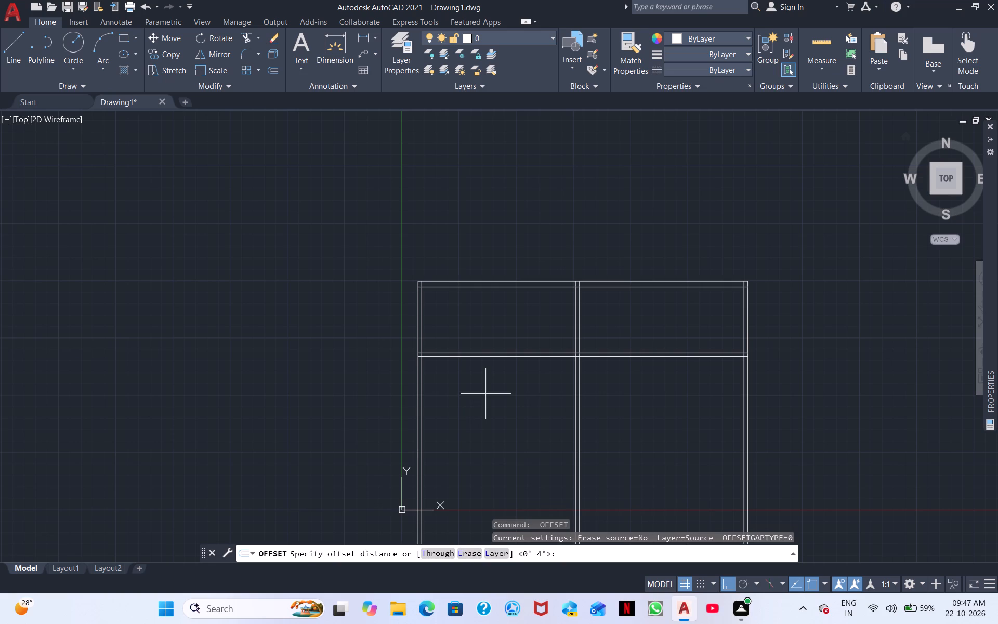
type("12'")
key("Return")
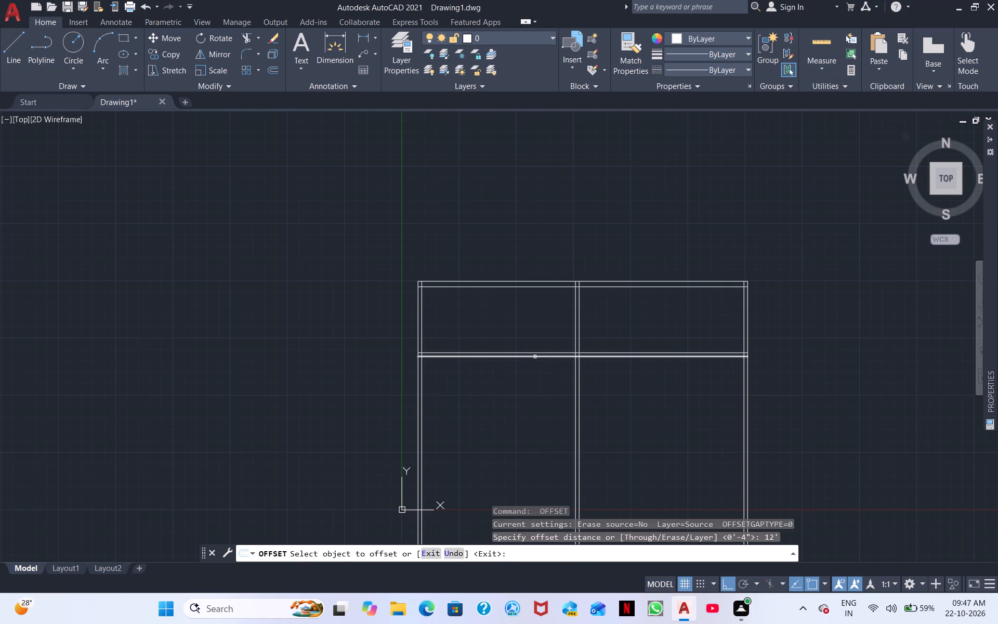
left_click(535, 357)
left_click(530, 413)
right_click_drag(530, 418, 310, 272)
Trim the new lower horizontal line between the middle and right walls, including its short piece inside the right wall.
middle_click_drag(528, 415, 311, 272)
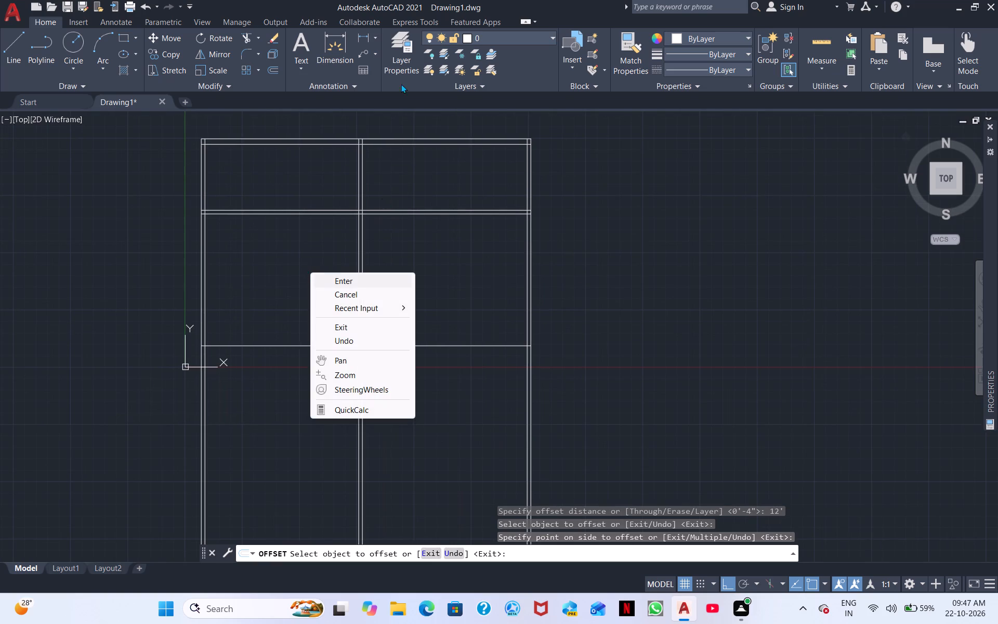
left_click(245, 40)
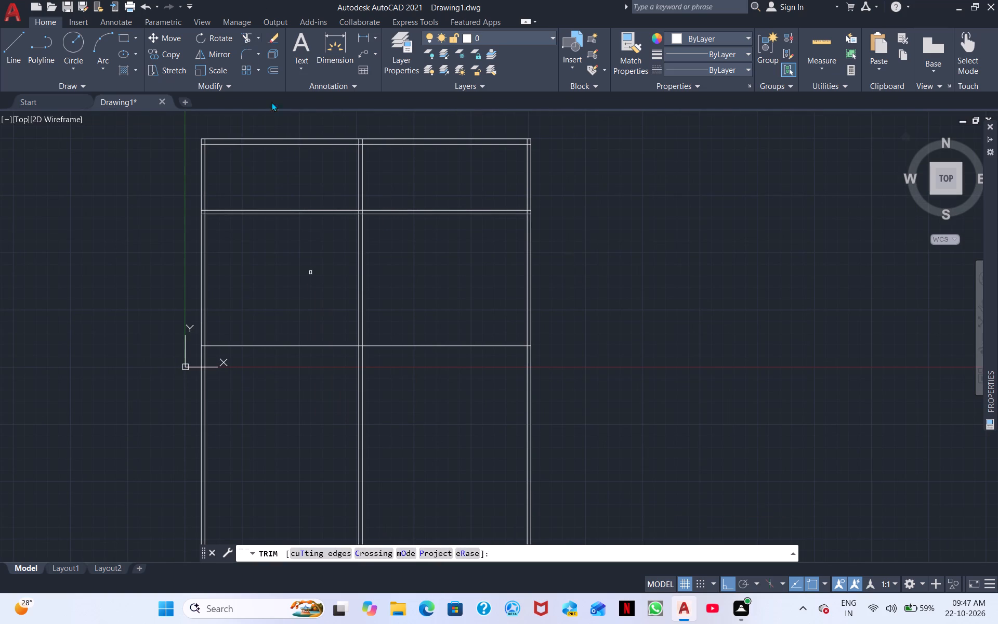
left_click_drag(464, 315, 458, 402)
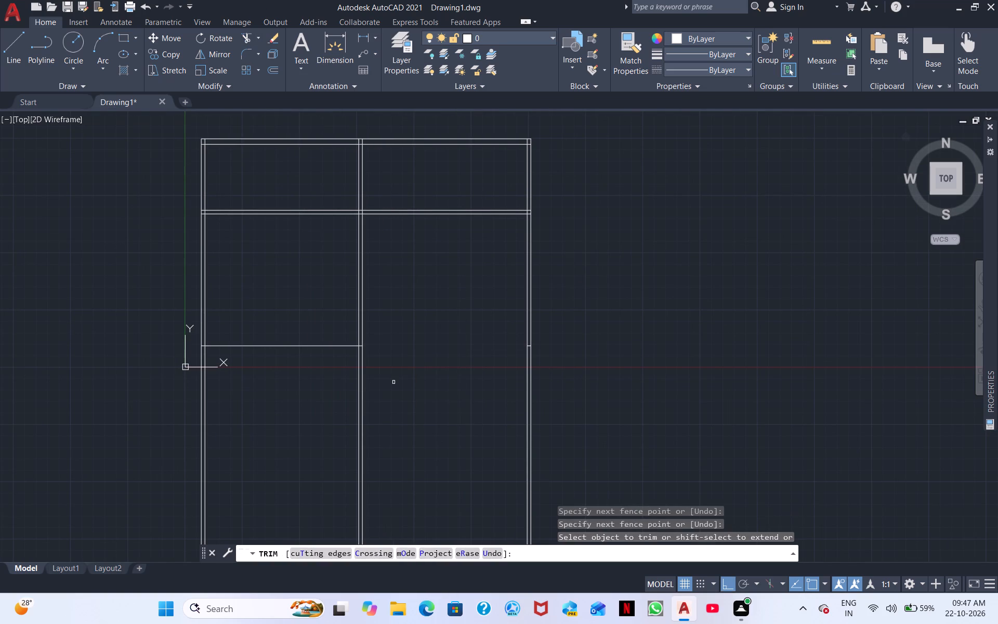
scroll(488, 321, "up", 2)
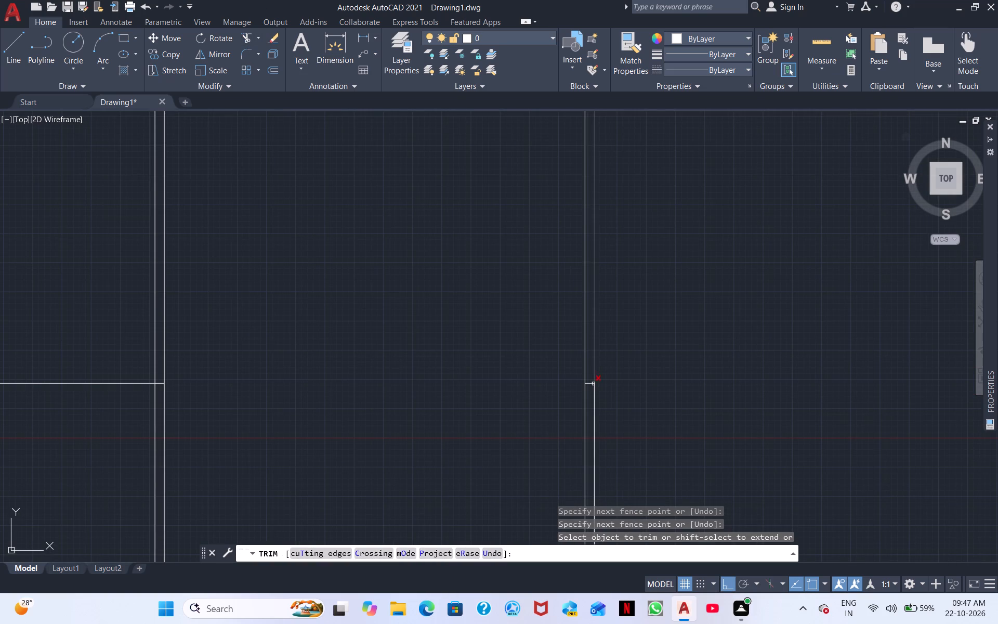
left_click(591, 385)
scroll(395, 466, "down", 2)
middle_click_drag(373, 495, 521, 454)
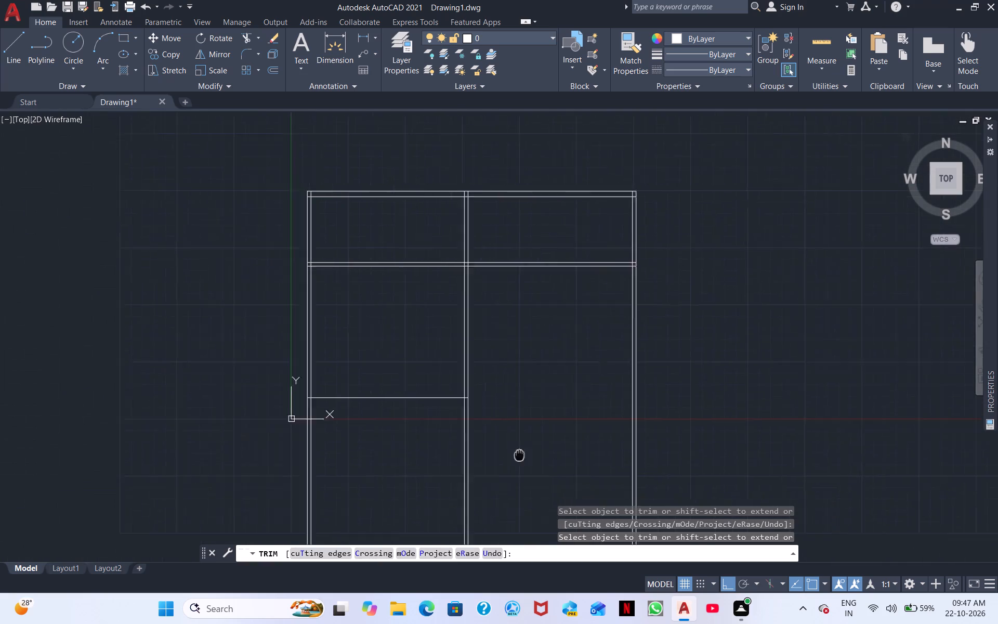
Offset the left room's new lower horizontal line 4" downward to form its bottom partition wall.
middle_click_drag(521, 454, 589, 462)
right_click(383, 474)
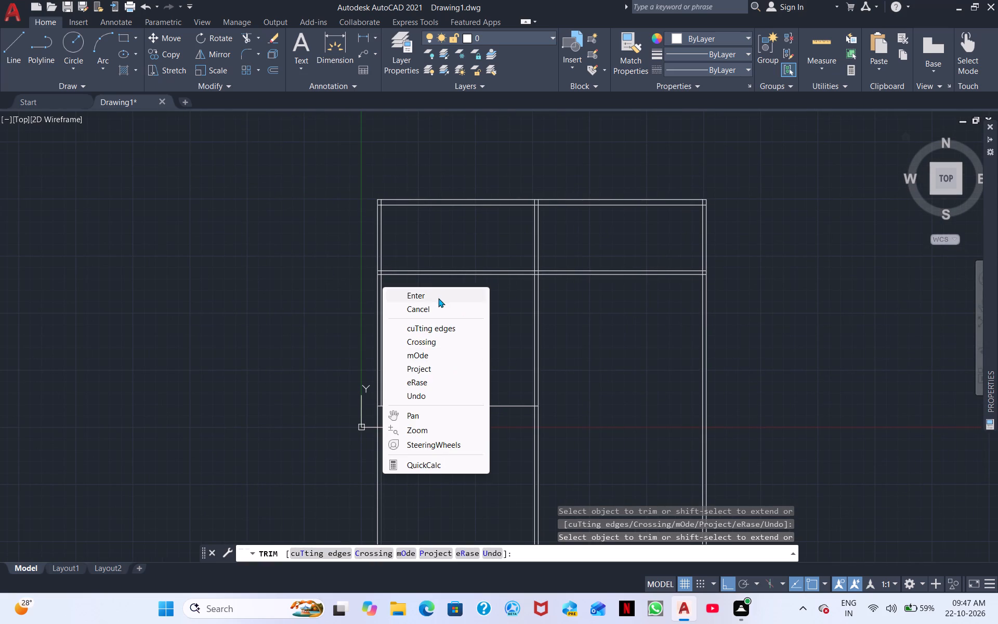
left_click(438, 298)
type("o")
key("space")
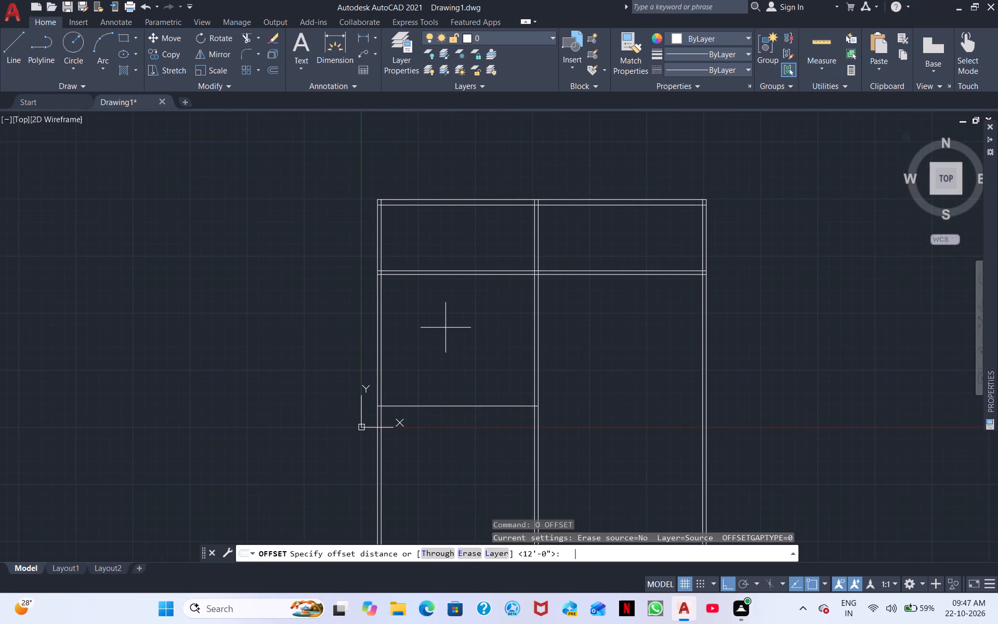
type("4\"")
key("Return")
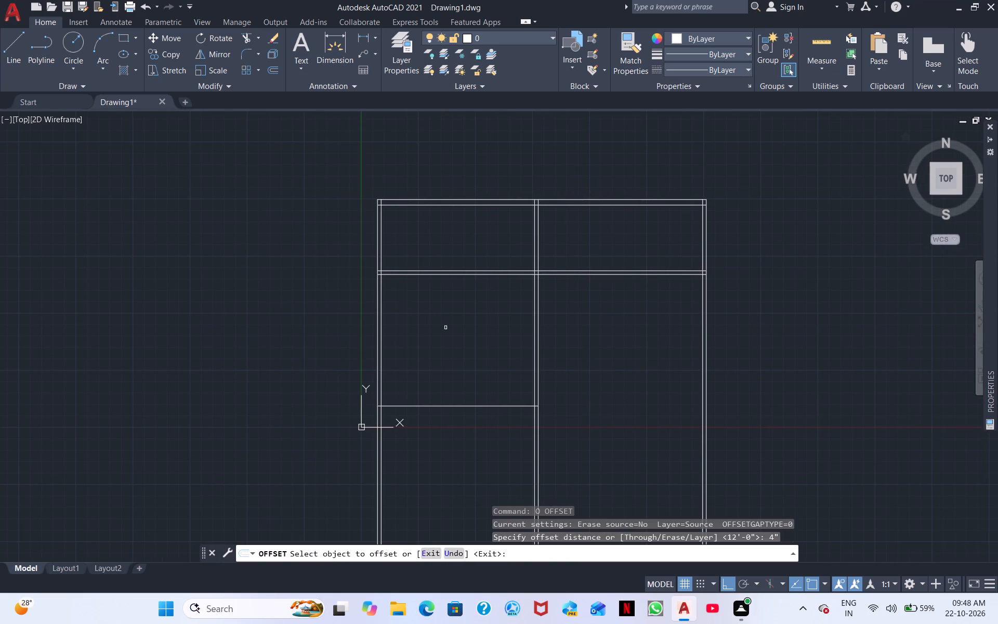
left_click(480, 407)
left_click(476, 418)
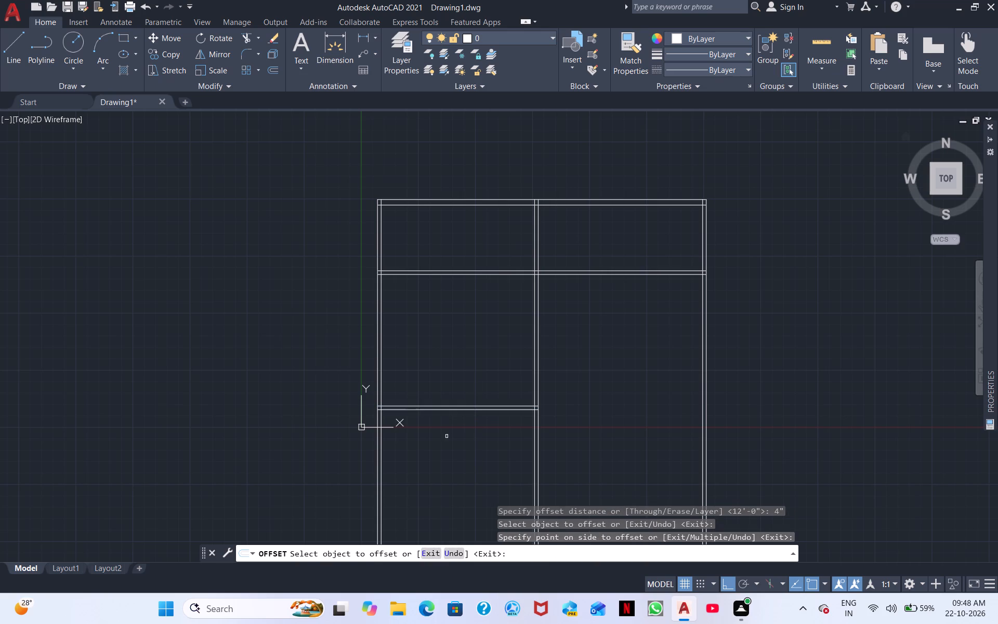
key("Escape")
Trim the piece of the upper horizontal partition's lower line that crosses inside the middle wall.
middle_click_drag(478, 410, 418, 490)
scroll(444, 431, "up", 1)
middle_click_drag(530, 418, 459, 444)
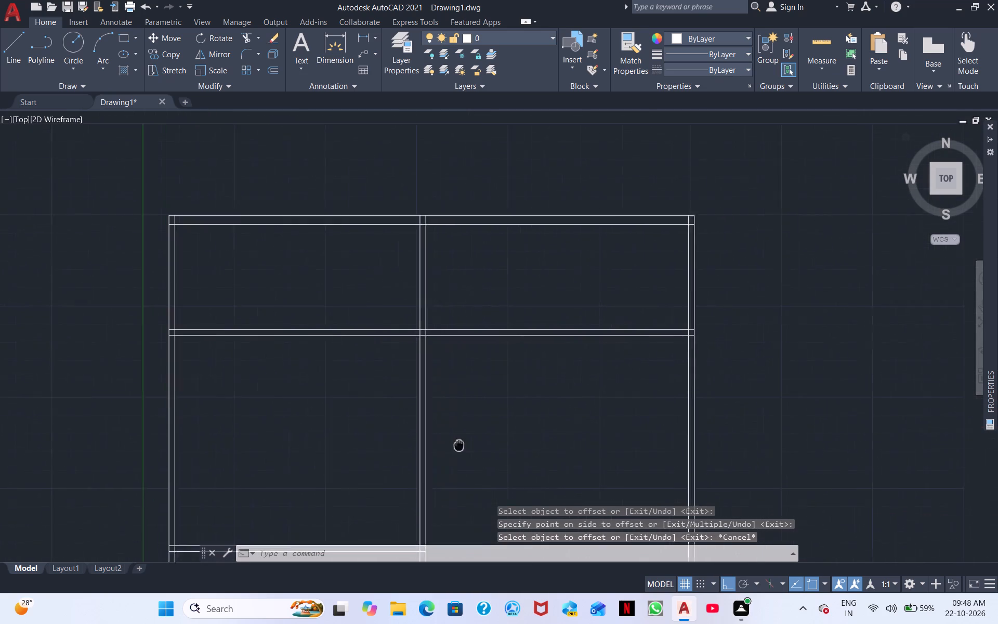
middle_click_drag(459, 444, 434, 444)
type("o")
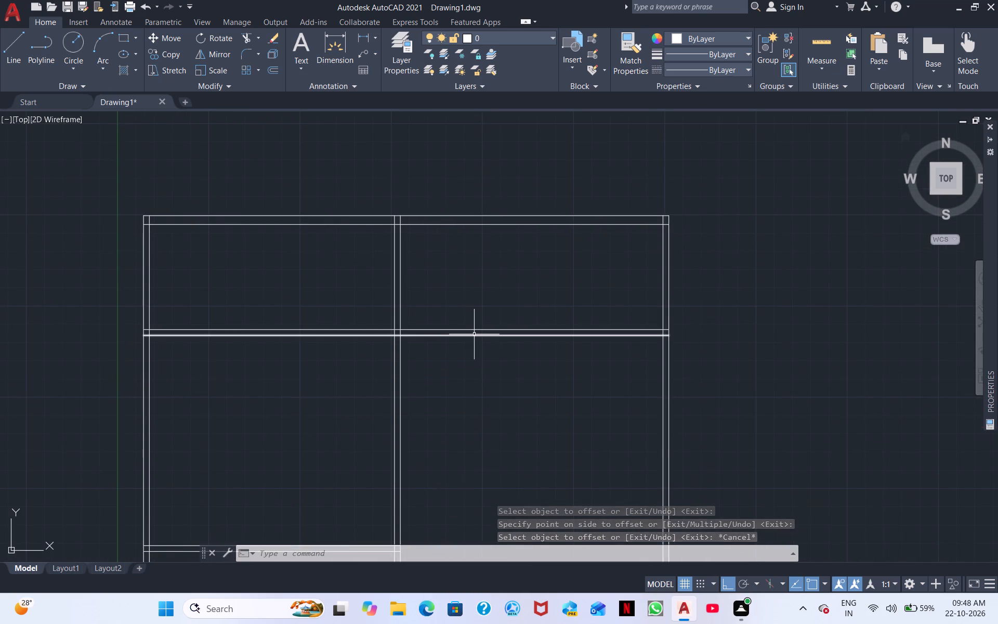
key("space")
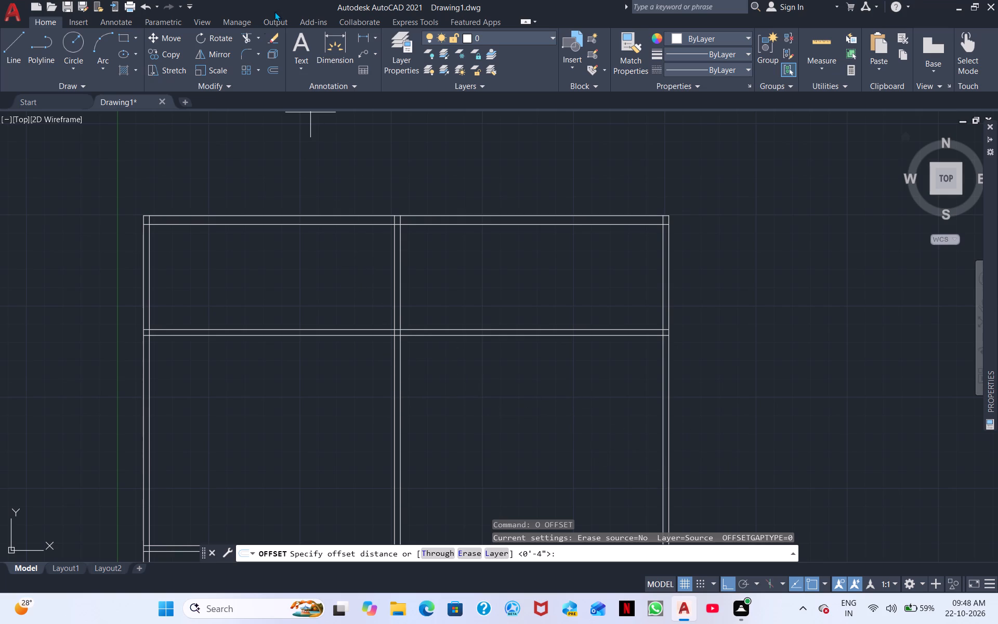
left_click(244, 39)
scroll(319, 392, "up", 2)
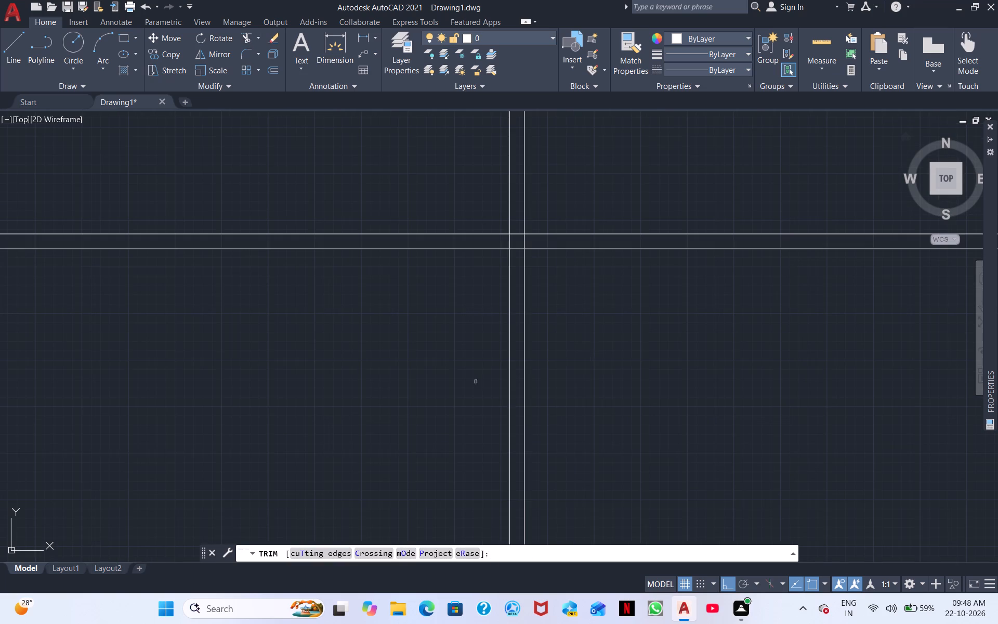
left_click(514, 249)
right_click(658, 369)
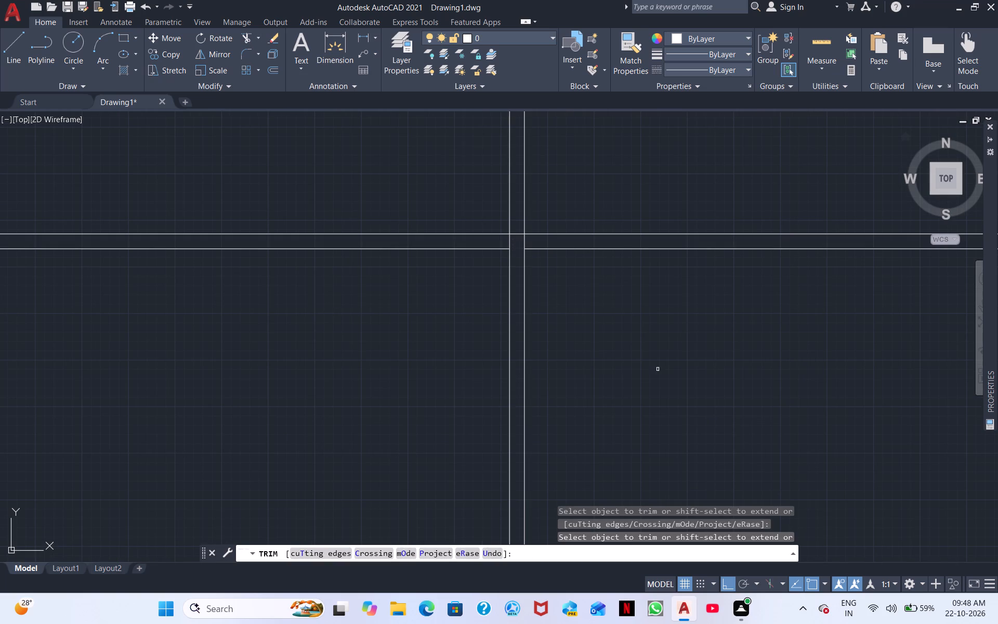
left_click(718, 378)
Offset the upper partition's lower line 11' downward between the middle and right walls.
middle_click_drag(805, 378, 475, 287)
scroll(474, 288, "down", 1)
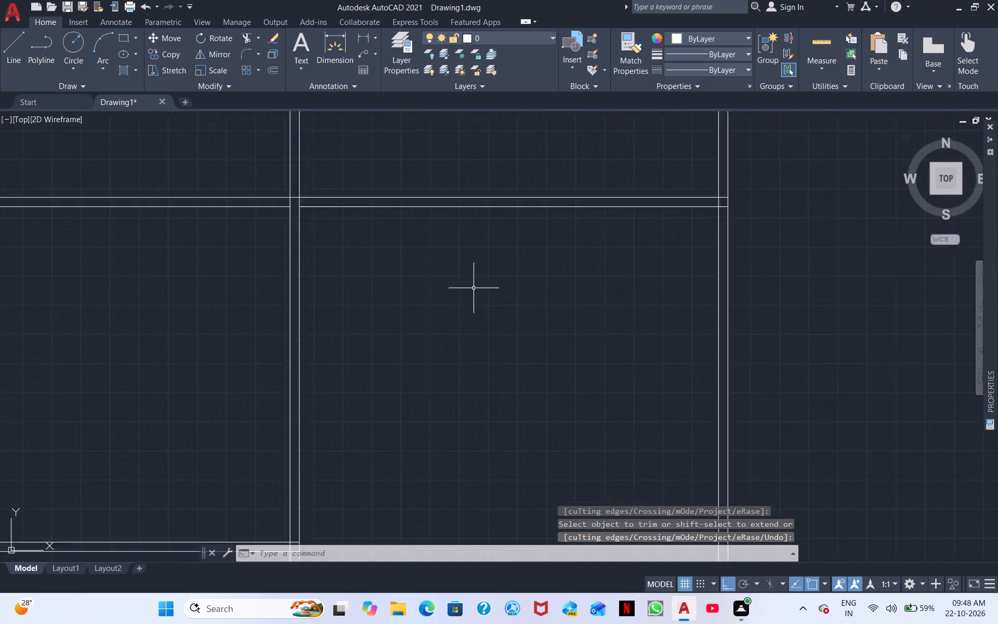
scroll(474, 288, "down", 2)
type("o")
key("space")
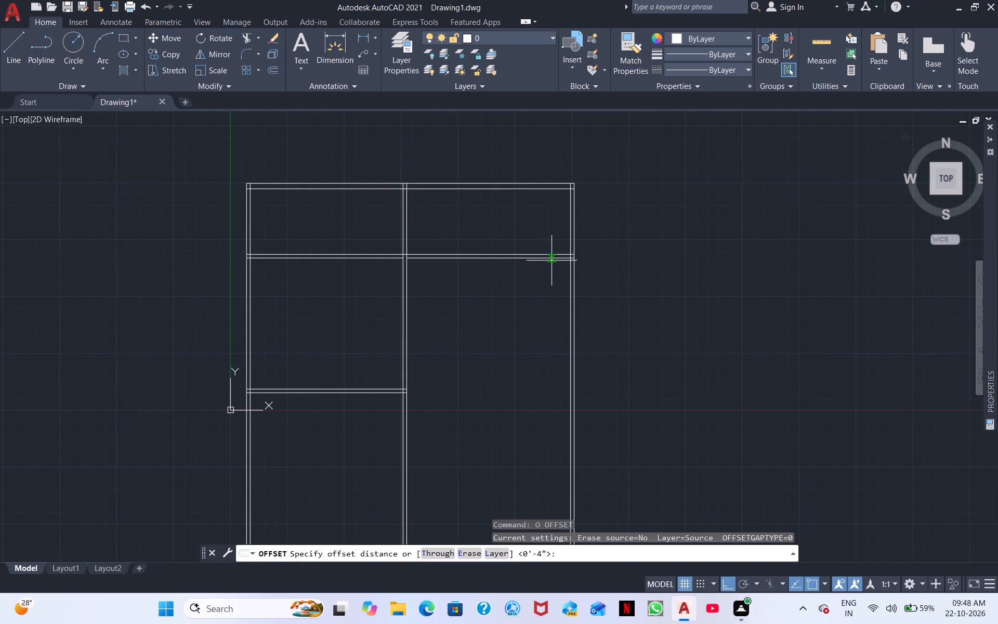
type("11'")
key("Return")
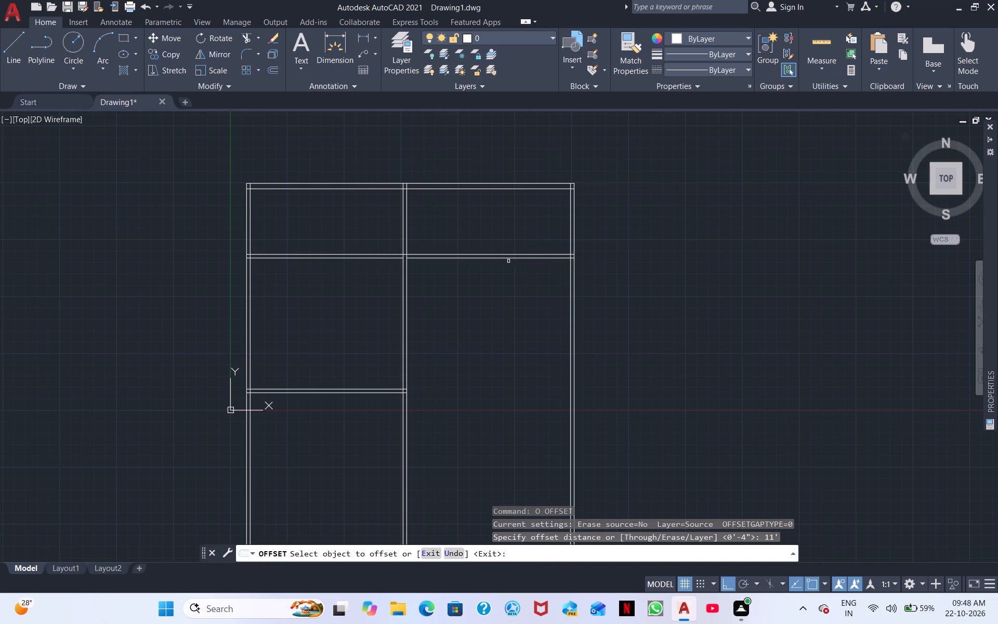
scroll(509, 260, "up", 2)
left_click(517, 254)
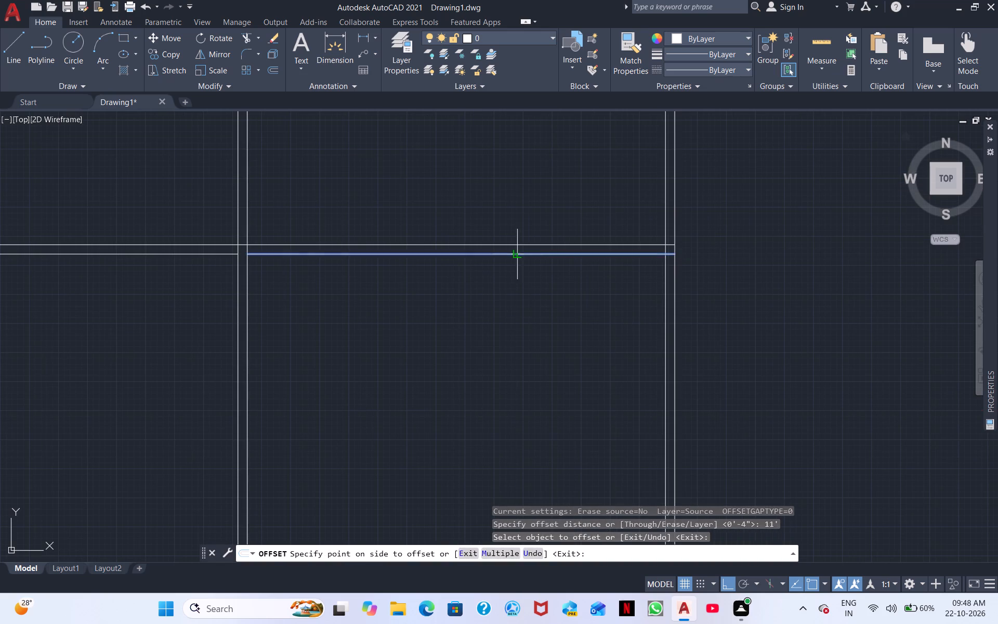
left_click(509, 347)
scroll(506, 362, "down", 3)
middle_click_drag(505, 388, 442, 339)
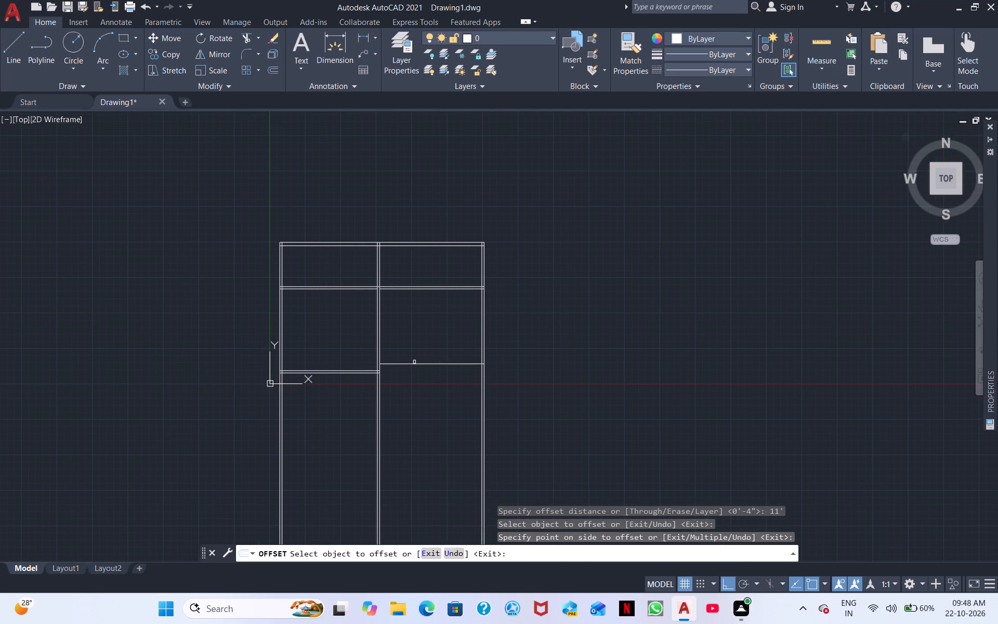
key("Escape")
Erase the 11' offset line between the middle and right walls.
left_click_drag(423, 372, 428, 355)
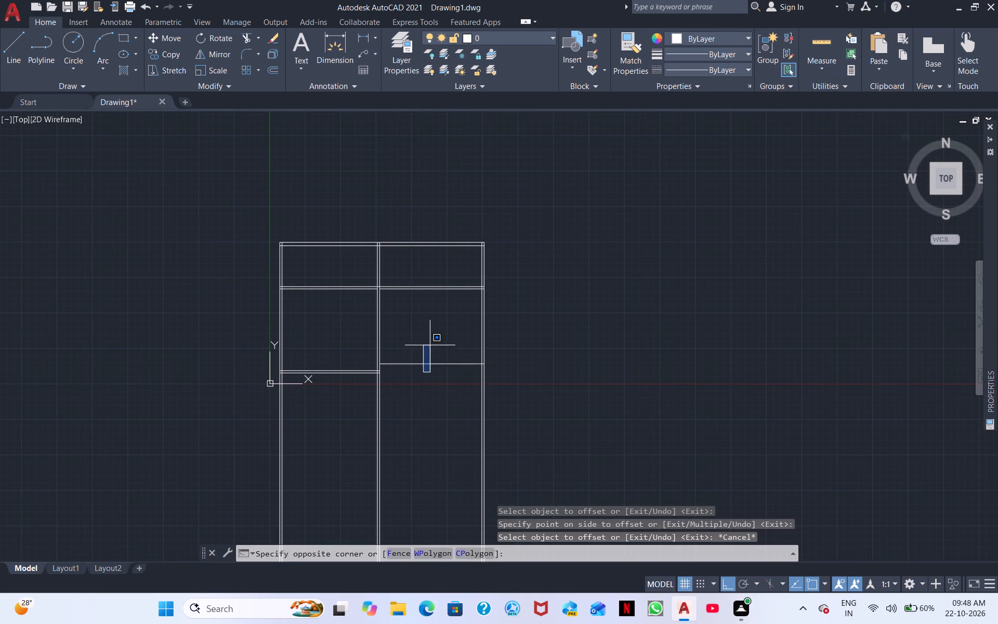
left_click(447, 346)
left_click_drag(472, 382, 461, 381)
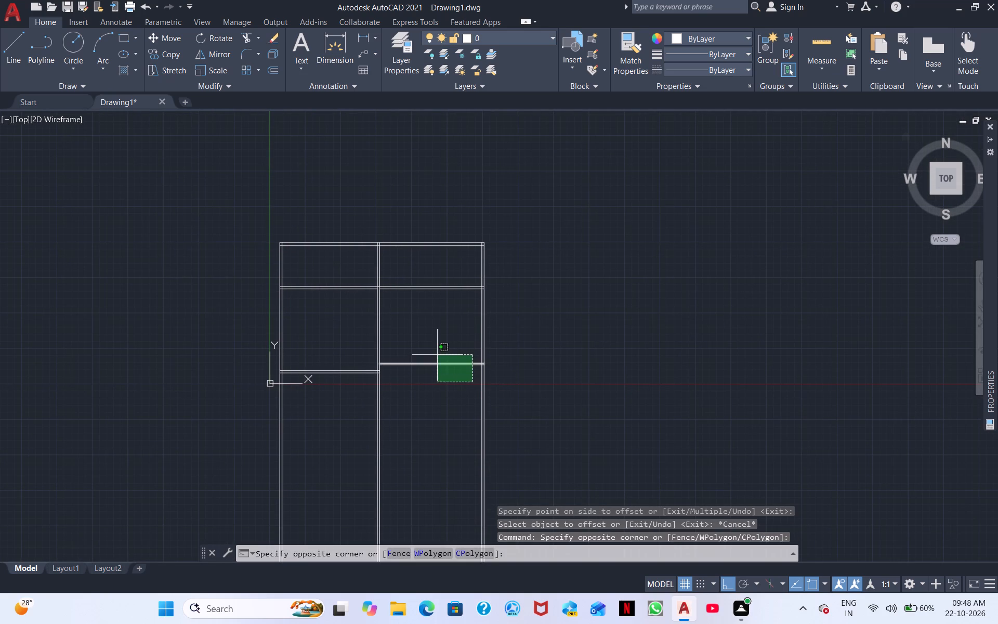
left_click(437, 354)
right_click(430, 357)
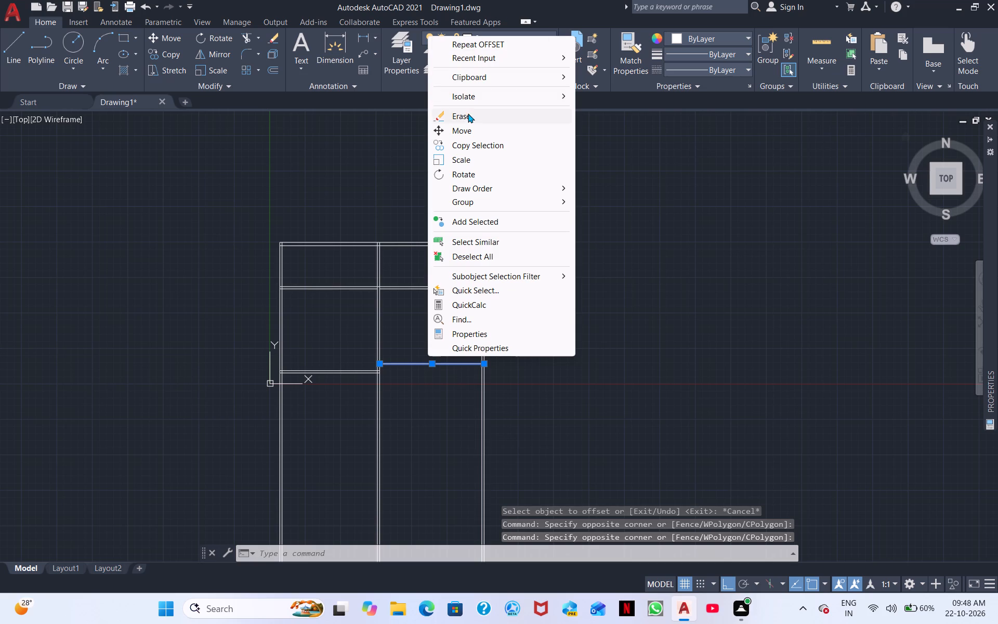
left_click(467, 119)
Trim the piece of the top wall's inner line that crosses inside the middle wall.
left_click(247, 41)
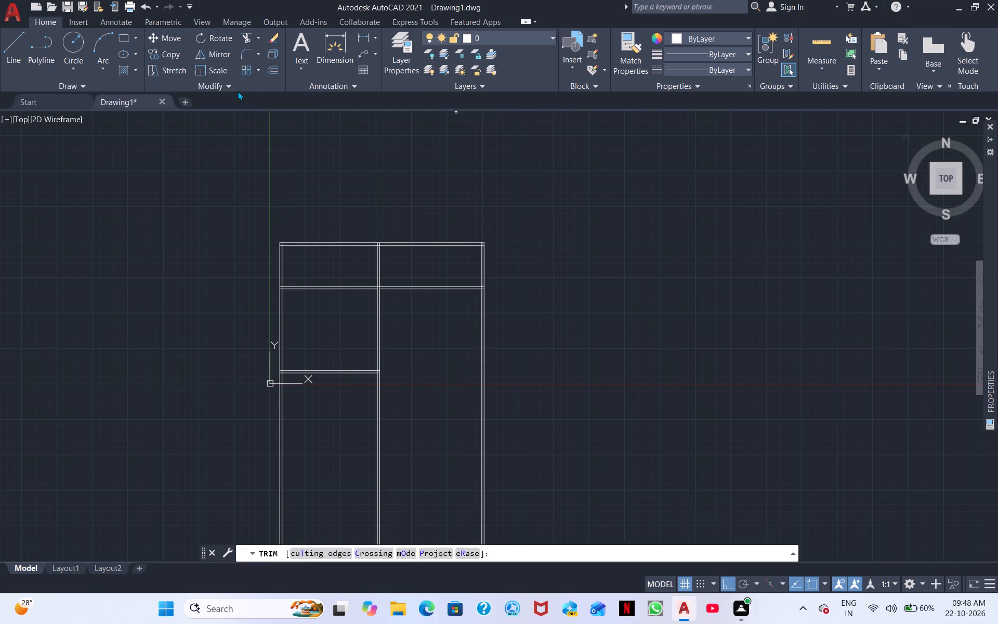
scroll(291, 196, "up", 3)
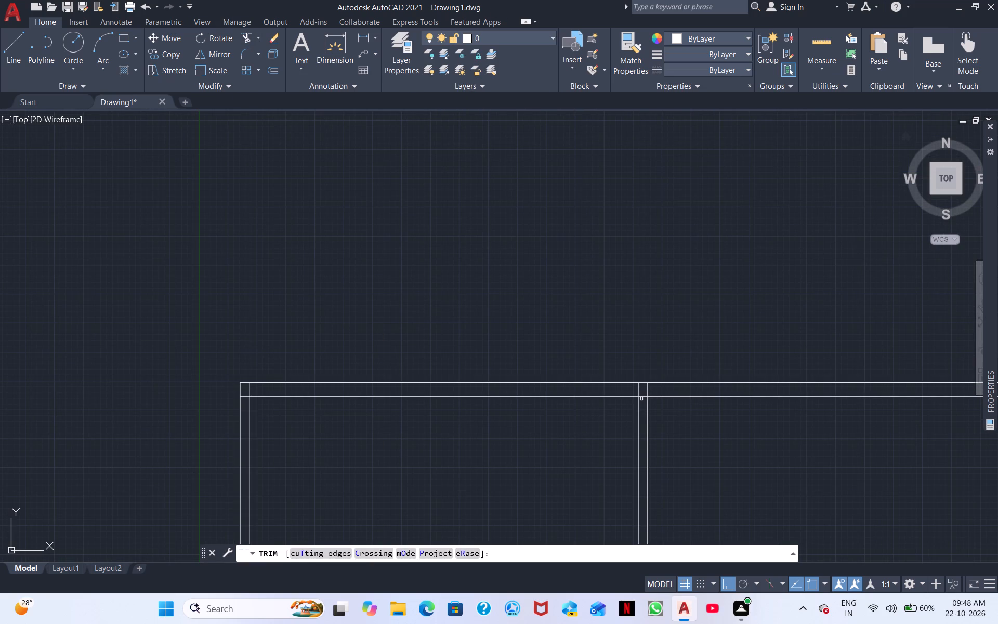
left_click(644, 396)
scroll(726, 451, "down", 2)
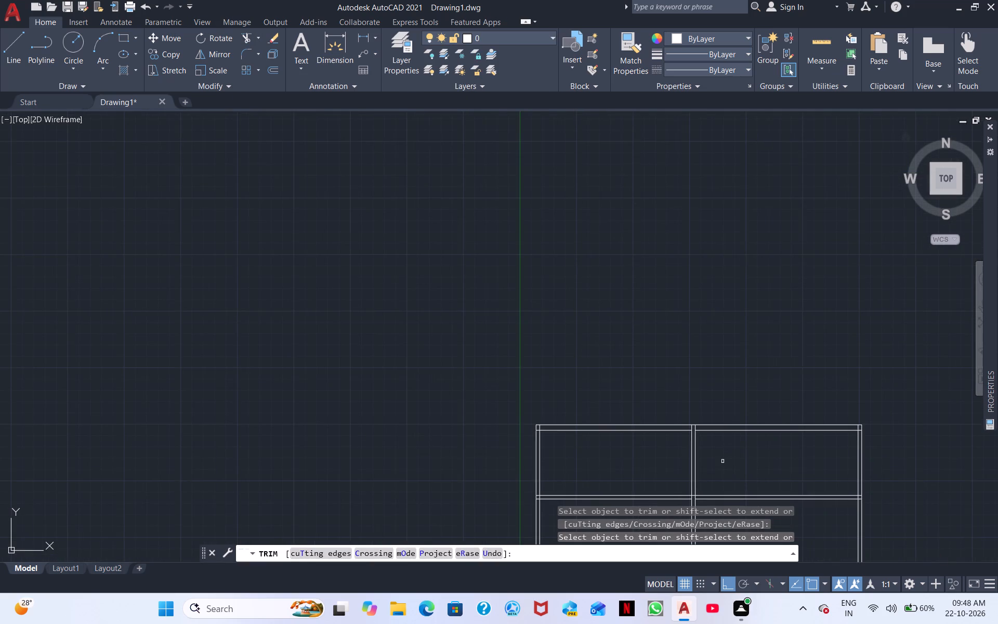
middle_click_drag(720, 459, 488, 358)
key("Escape")
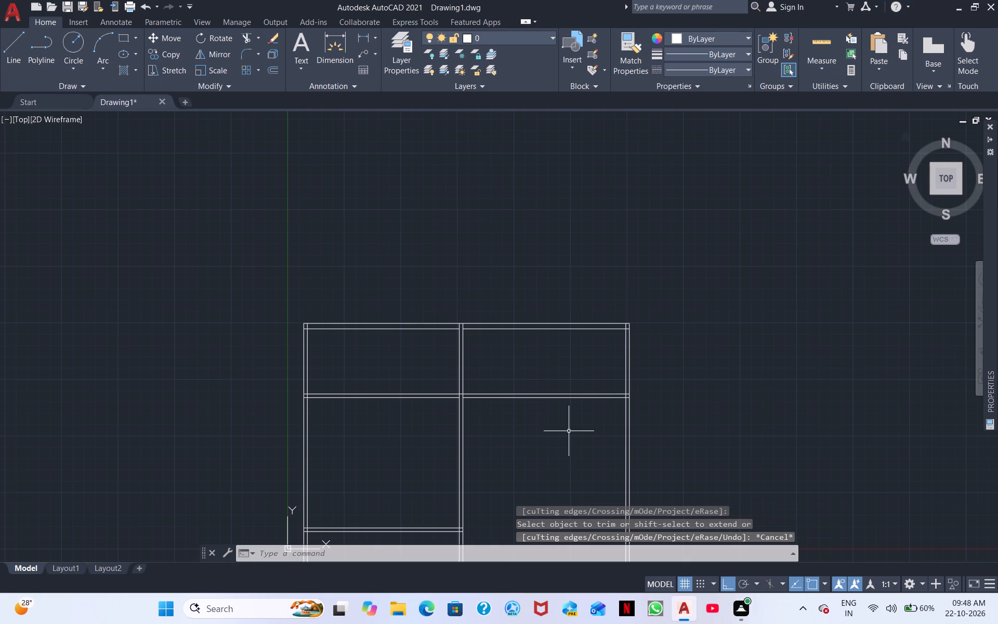
Offset the top wall's inner line over the right side 11' downward to set the upper-right room's depth.
type("o")
key("space")
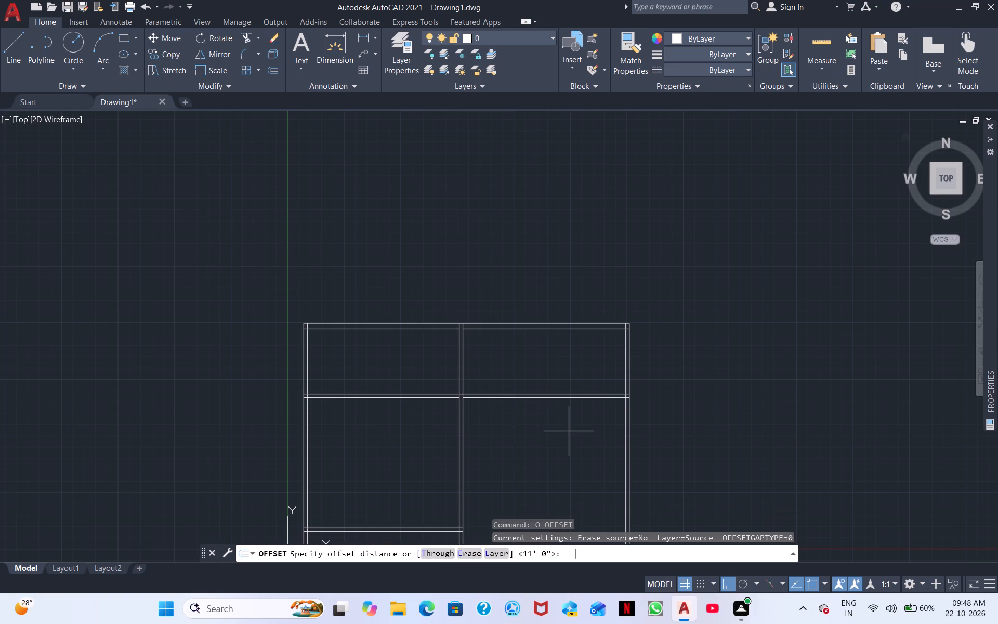
key("space")
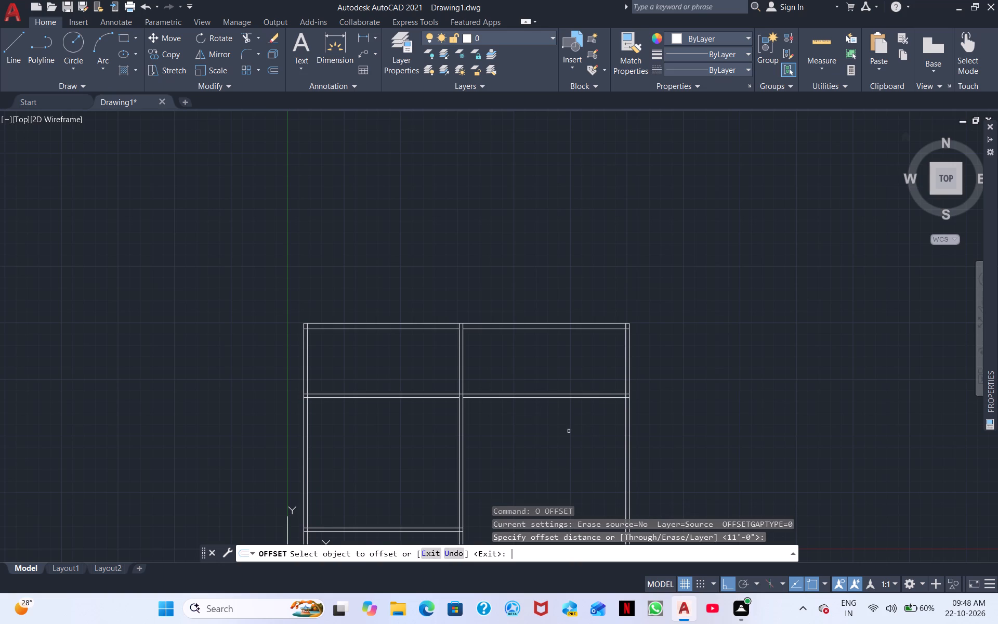
left_click(529, 327)
left_click(525, 420)
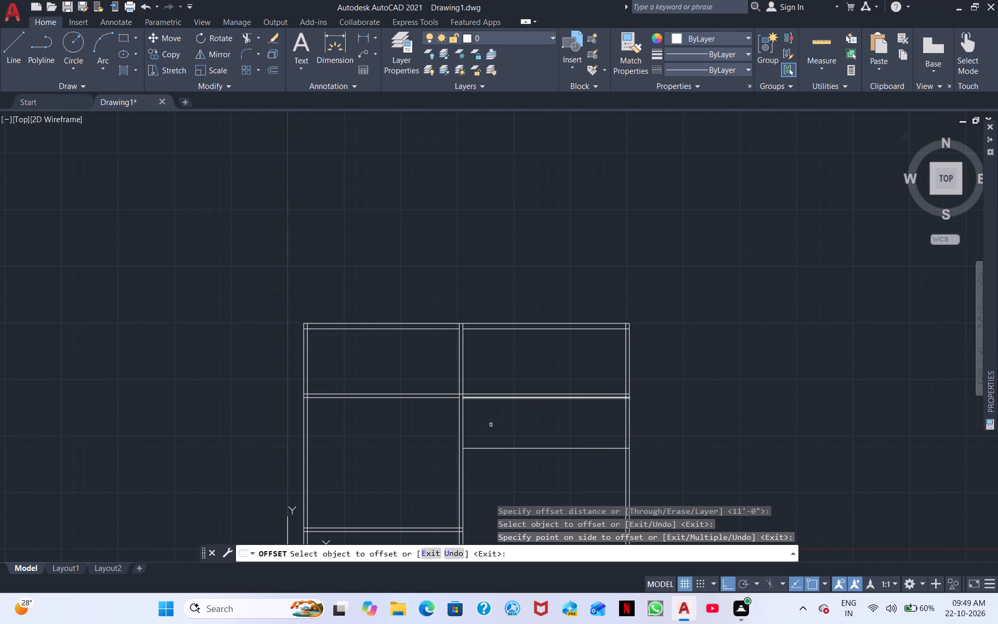
key("space")
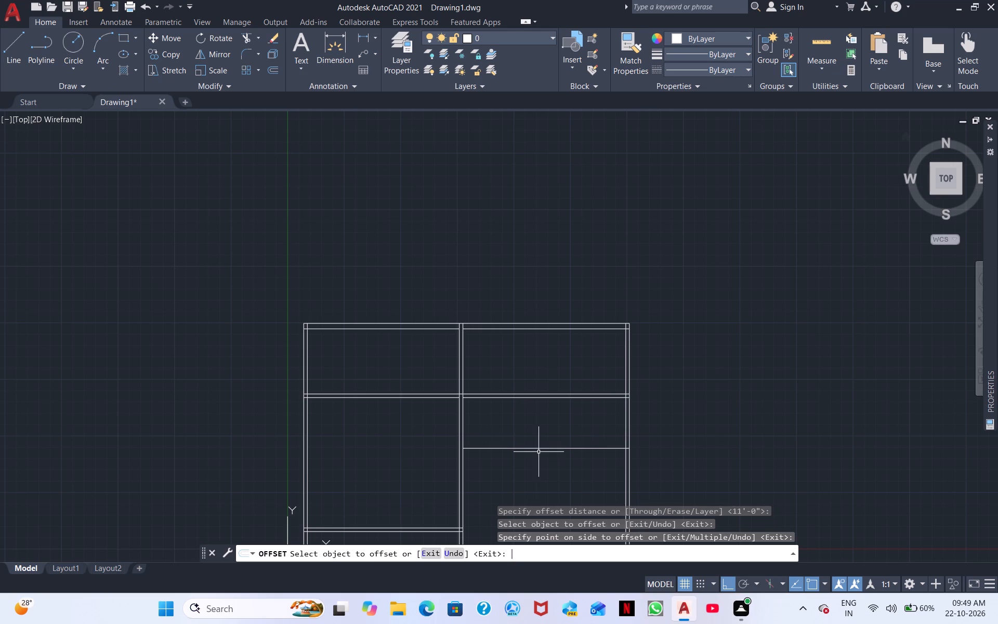
Offset the right room's new horizontal line 4" downward to form its bottom partition wall.
key("space")
type("4\"")
key("Return")
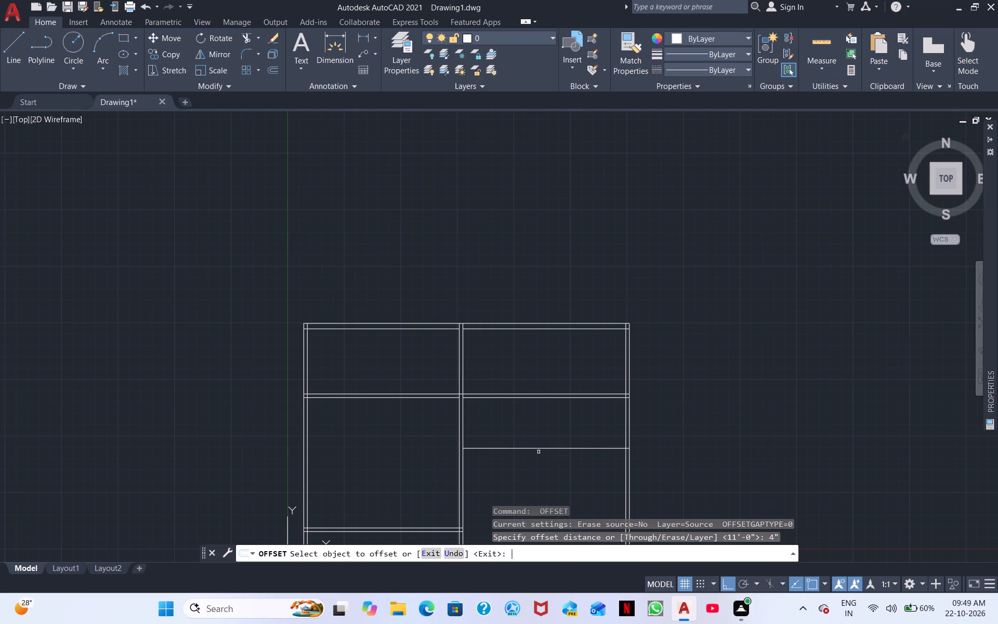
left_click(543, 449)
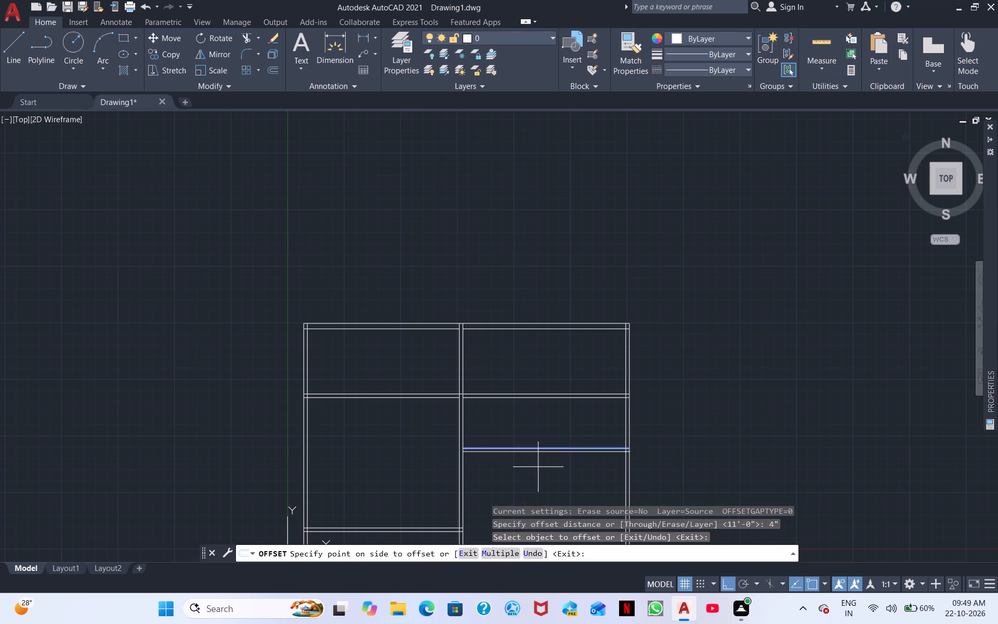
left_click(538, 467)
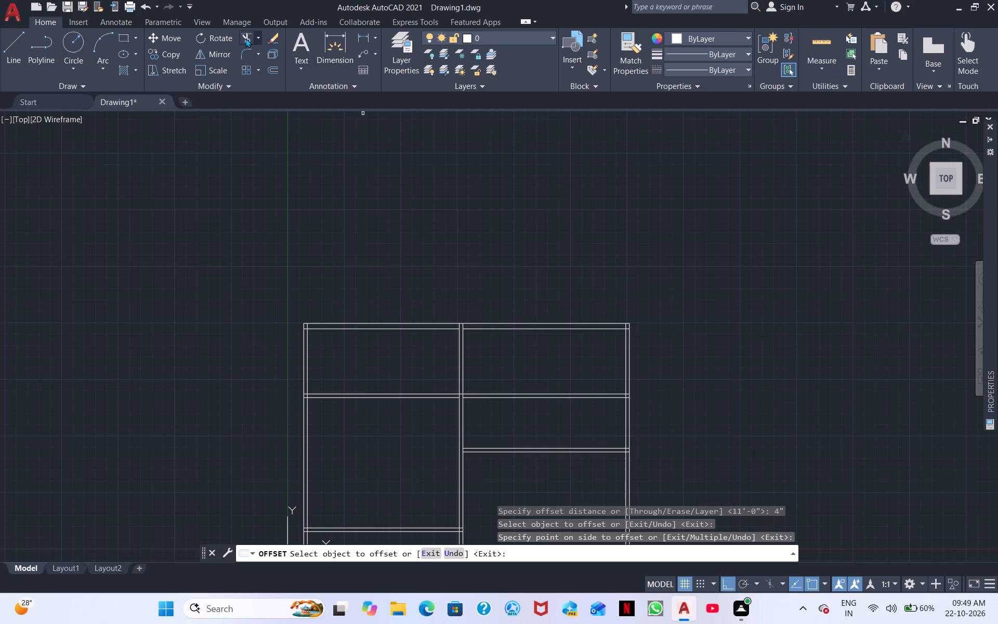
Trim both lines of the upper horizontal partition out of the right room, including the leftover pieces inside the middle and right walls.
left_click(245, 38)
left_click(506, 398)
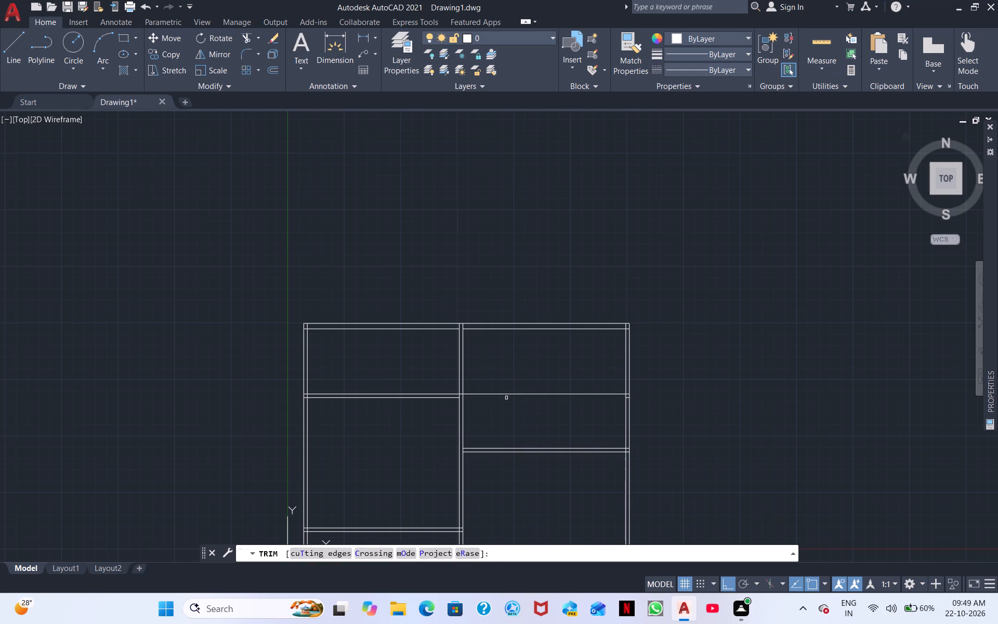
left_click(511, 394)
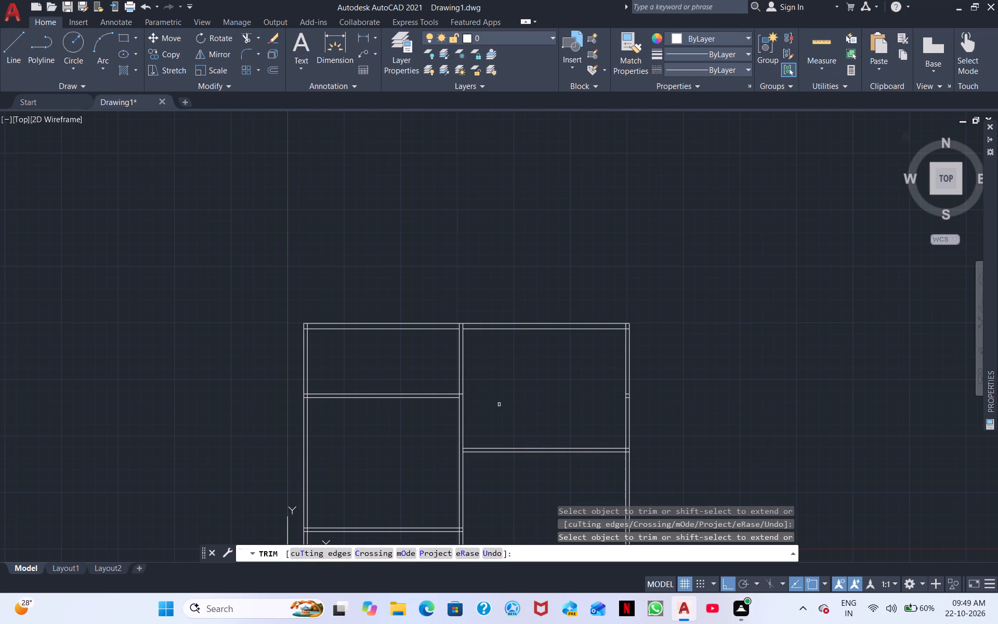
scroll(499, 405, "up", 3)
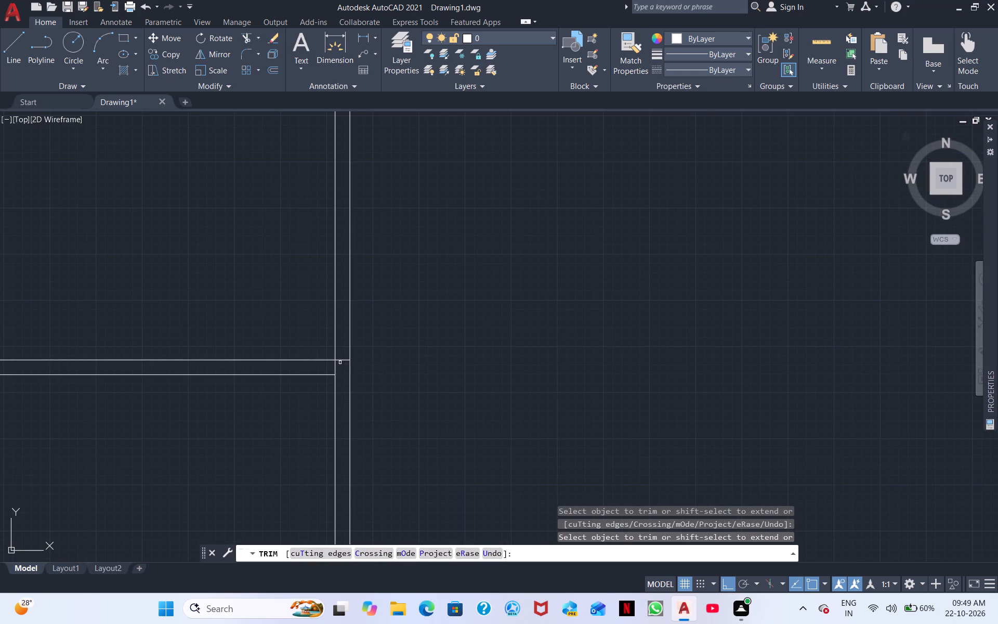
left_click(341, 360)
scroll(798, 468, "down", 2)
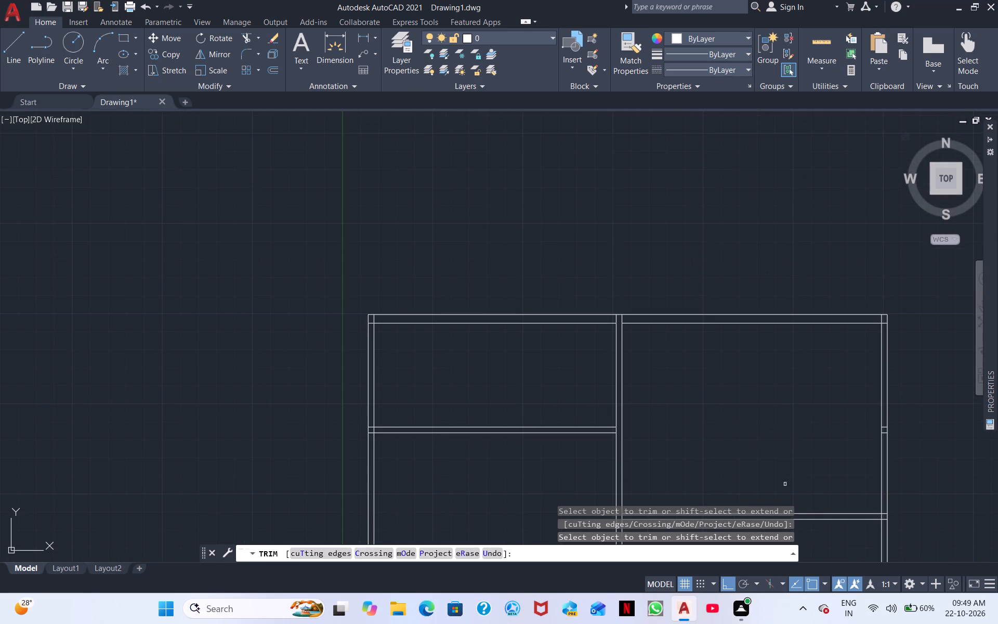
middle_click_drag(787, 465, 610, 443)
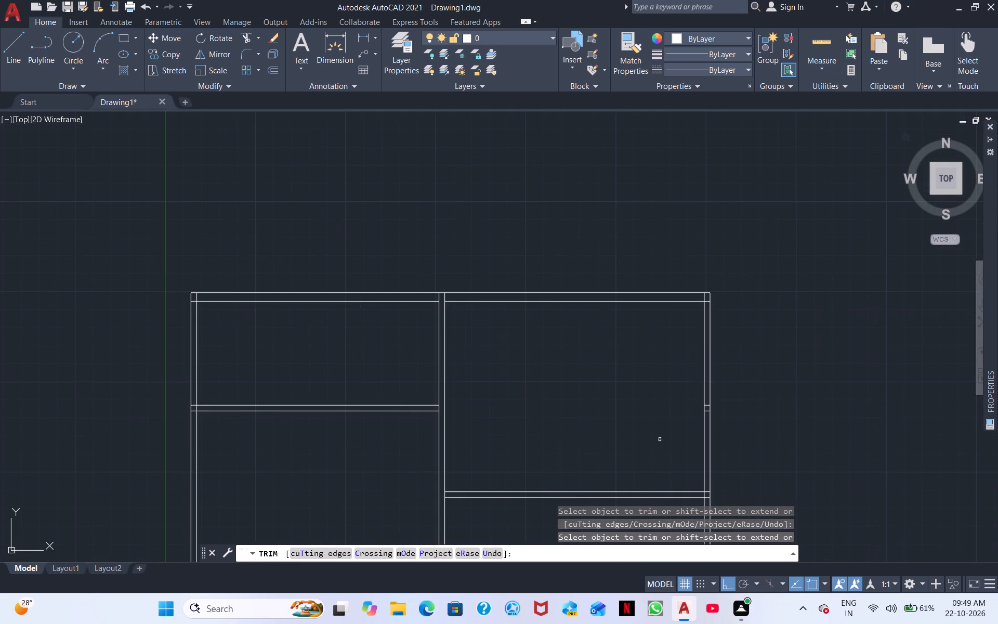
scroll(663, 435, "up", 2)
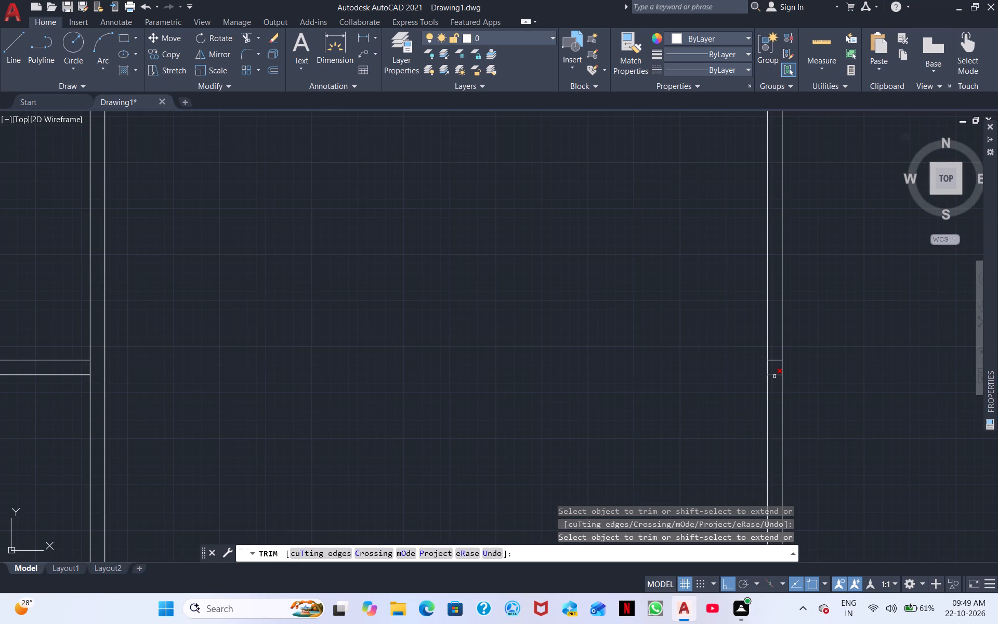
left_click(774, 376)
left_click(778, 361)
Offset the lower line of the upper-right room's bottom partition 6' downward to set the next room's depth.
middle_click_drag(550, 412, 561, 287)
right_click(572, 290)
left_click(592, 297)
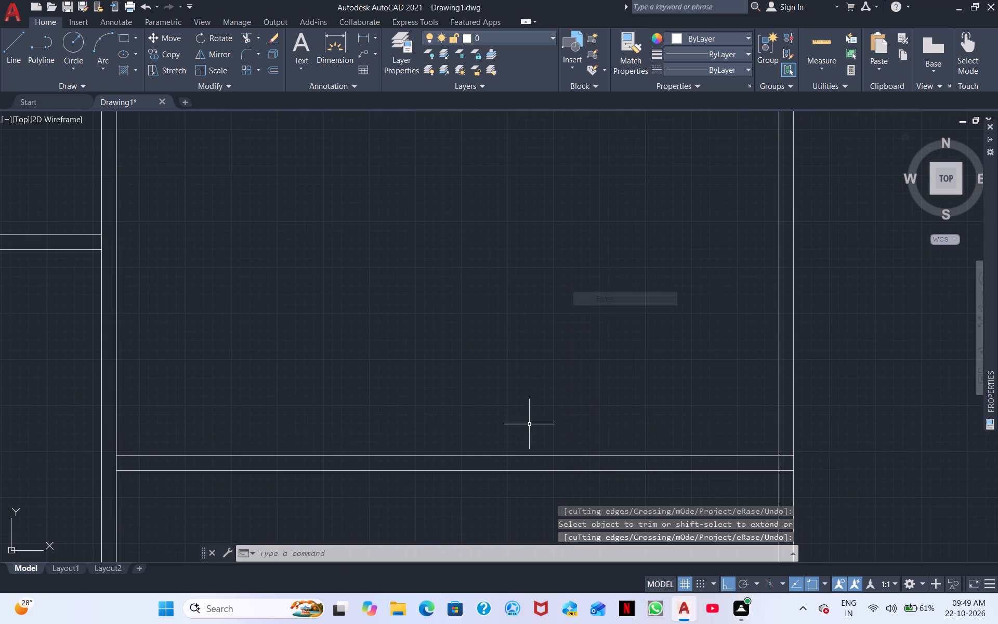
middle_click_drag(487, 486, 574, 380)
type("o")
key("space")
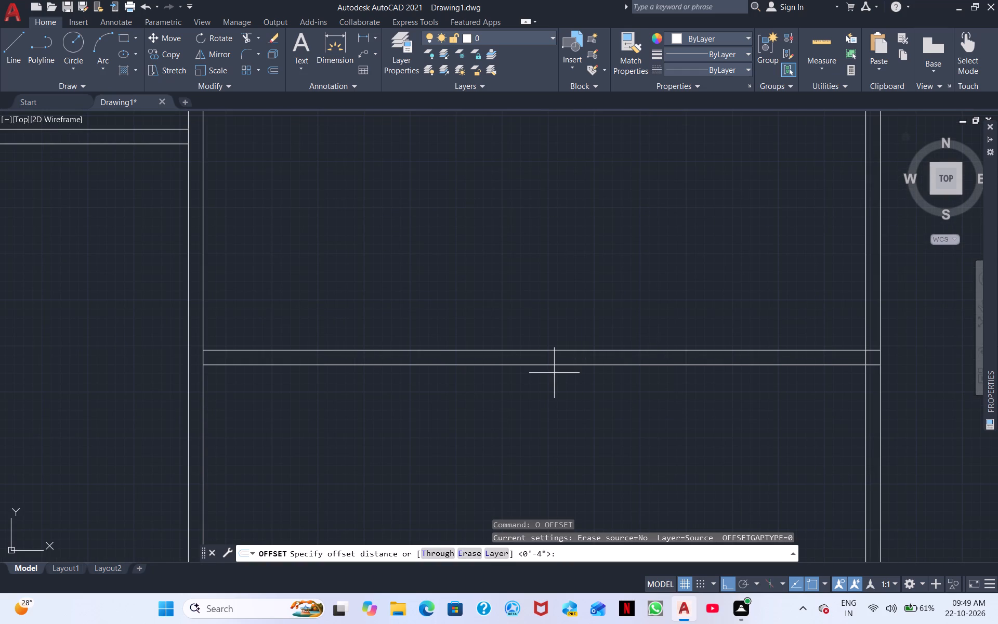
type("66")
key("BackSpace")
key("apostrophe")
key("Return")
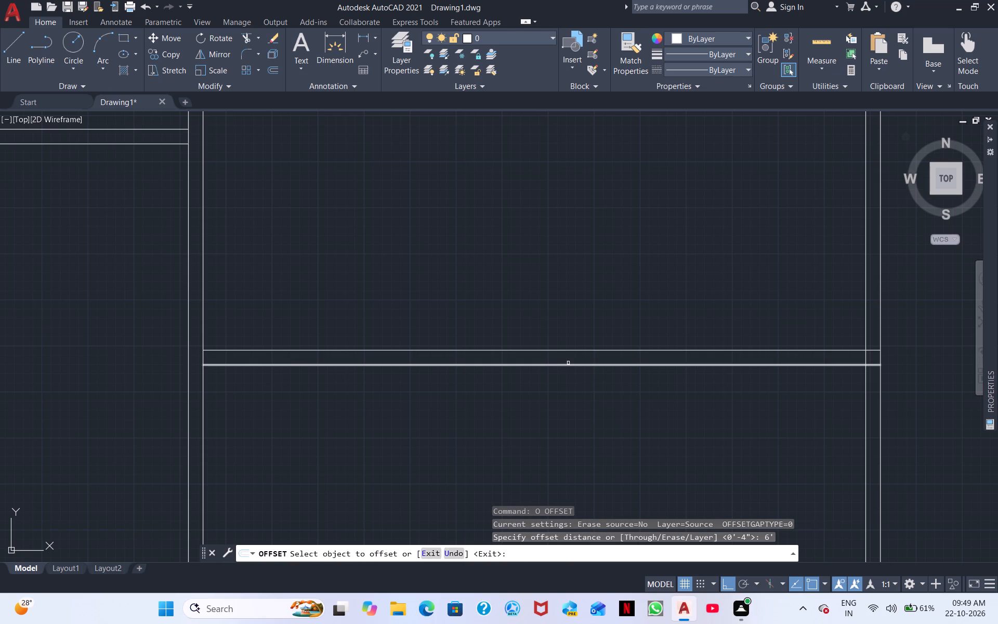
left_click(568, 363)
left_click(560, 396)
scroll(552, 424, "down", 2)
middle_click_drag(556, 432, 526, 203)
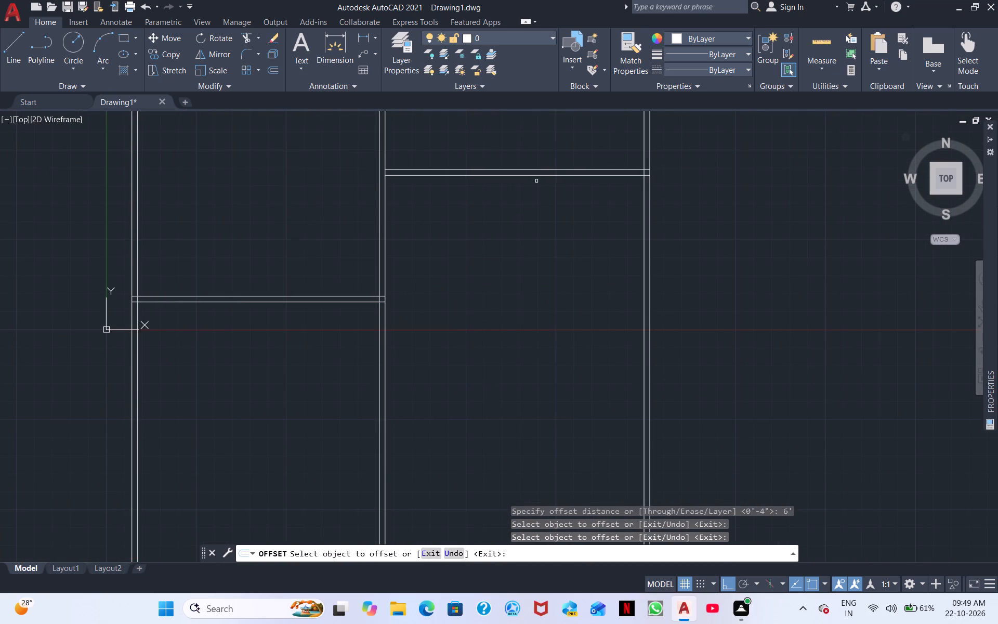
left_click_drag(541, 174, 538, 179)
left_click(529, 215)
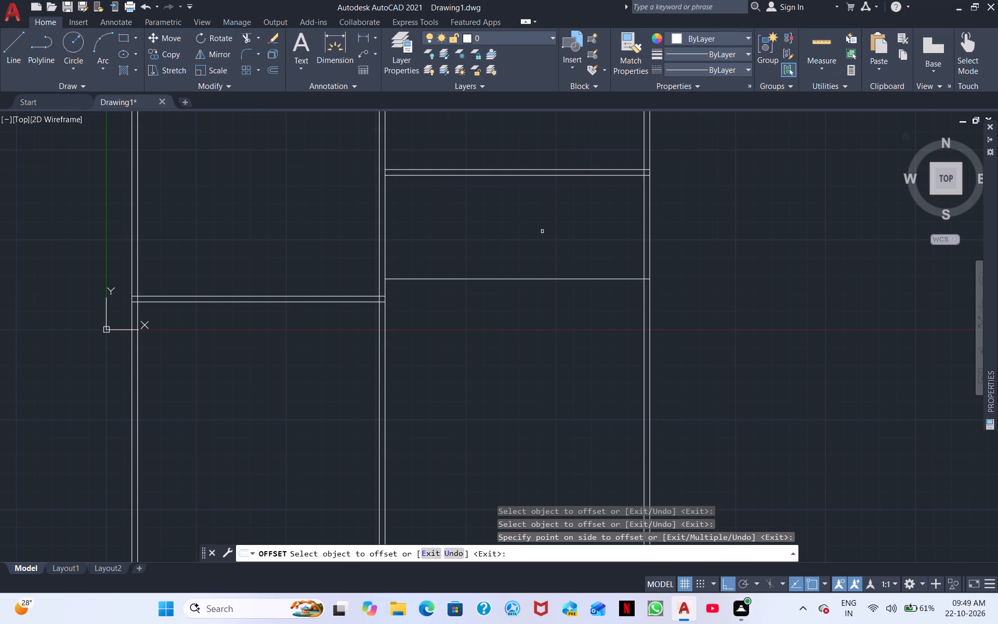
Offset the right side's new horizontal line 4" downward to form the second partition wall.
key("space")
key("space")
type("4\"")
key("Return")
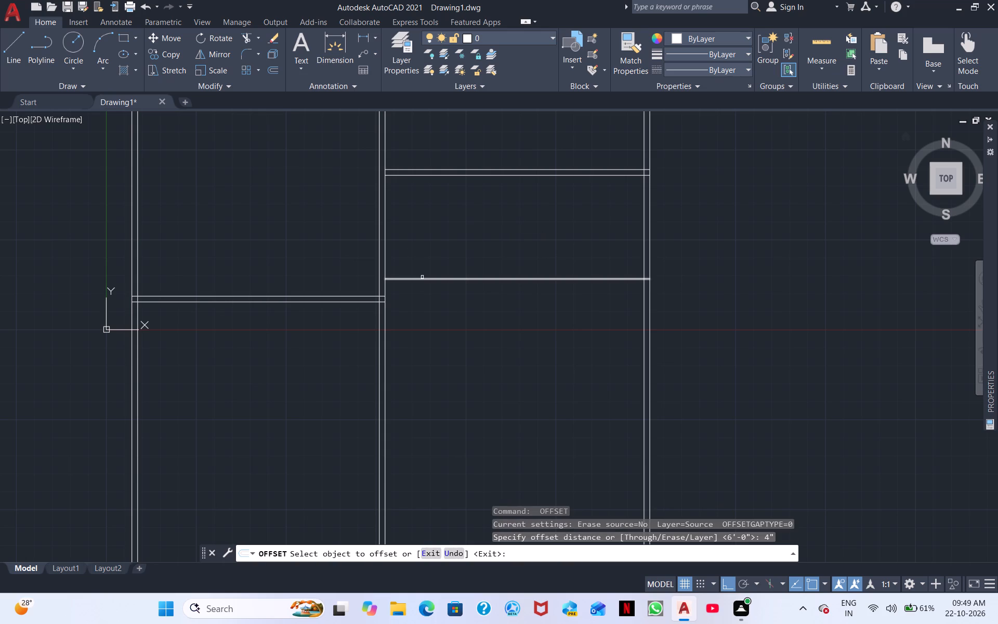
left_click(420, 278)
left_click(416, 293)
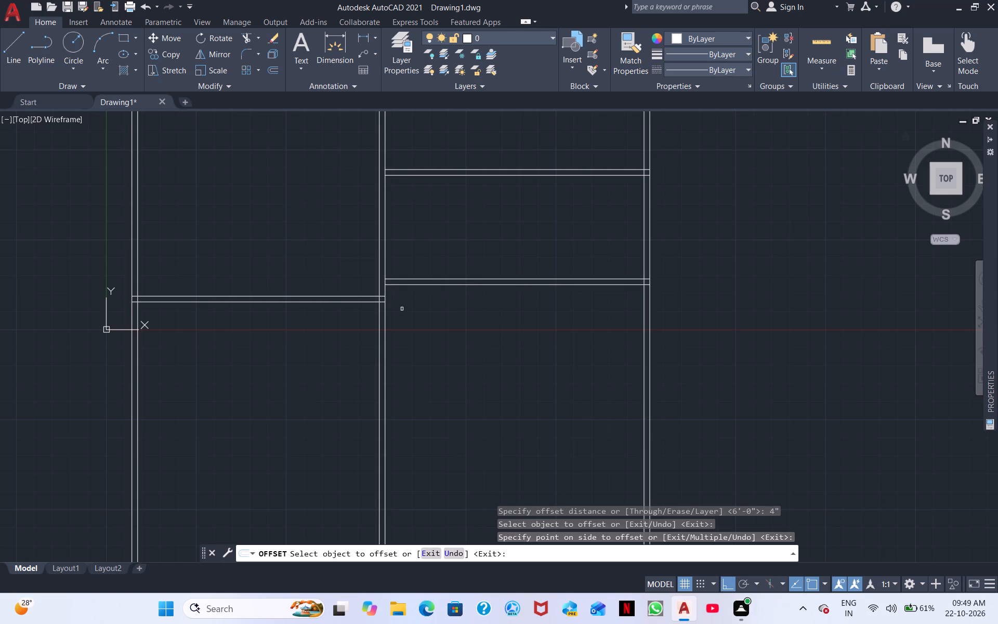
Trim the middle wall's left line between the two lines of the upper-left room's bottom partition.
middle_click_drag(405, 316, 580, 327)
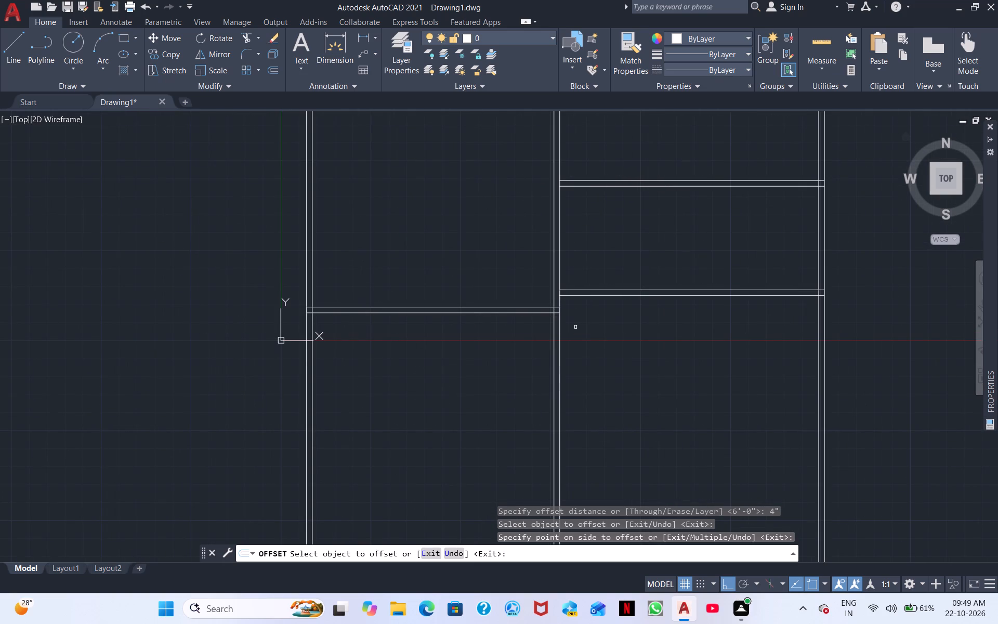
middle_click_drag(401, 366, 455, 489)
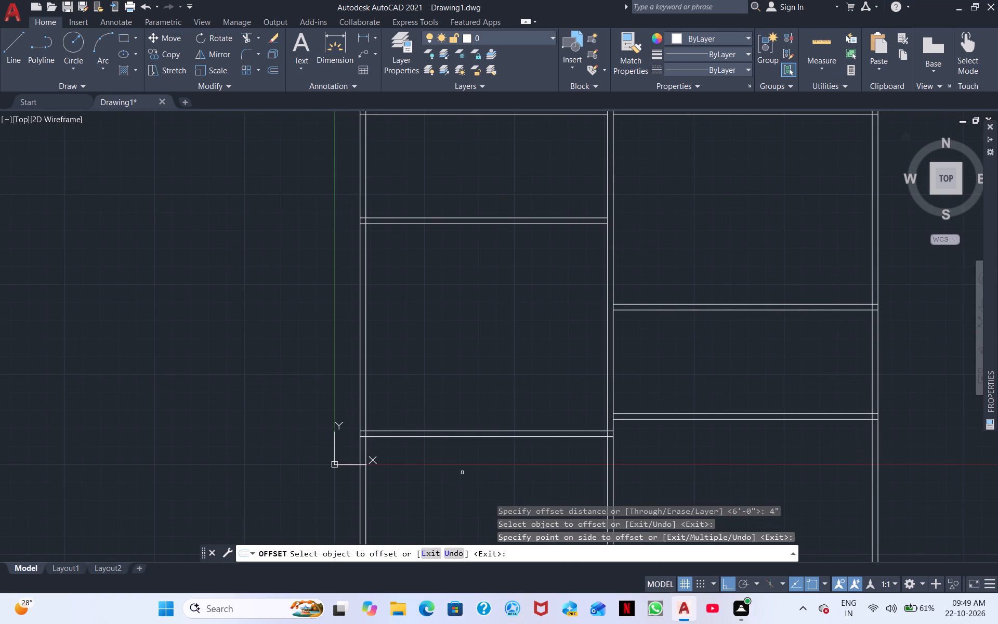
scroll(462, 473, "down", 1)
middle_click_drag(440, 410, 432, 437)
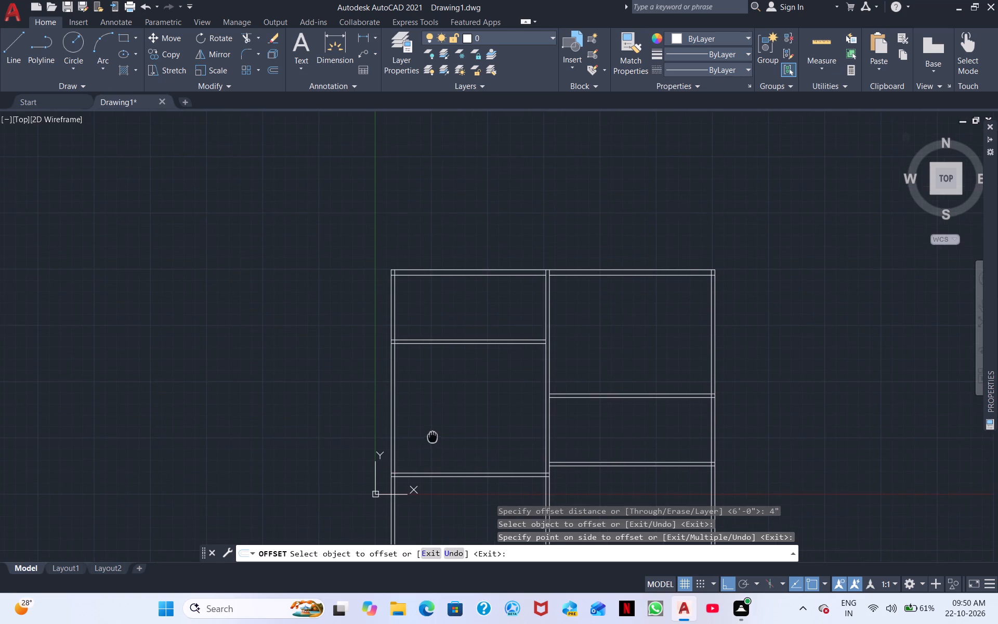
middle_click_drag(432, 437, 432, 437)
middle_click_drag(449, 406, 372, 430)
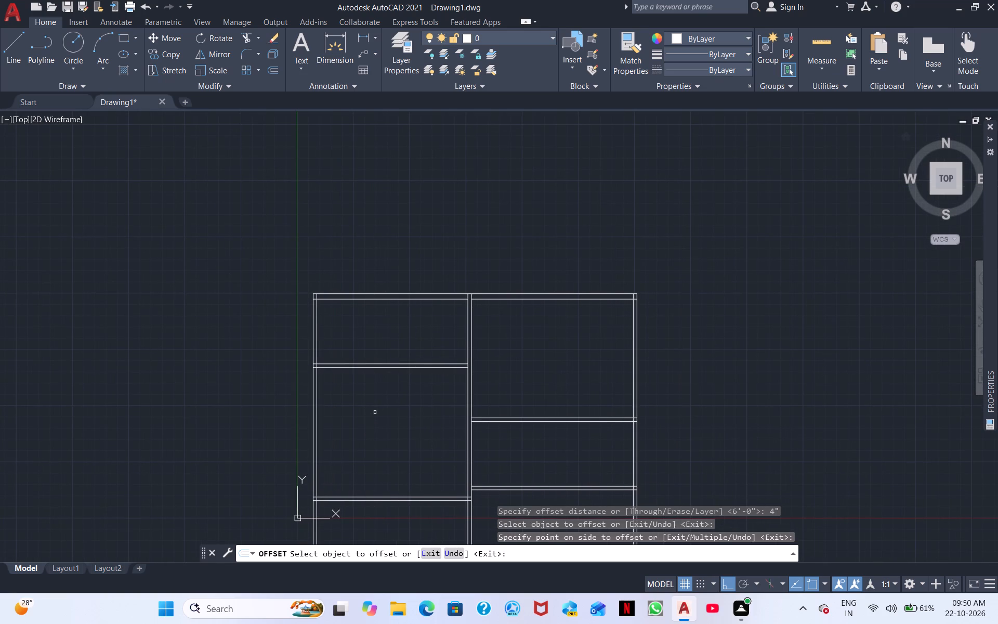
left_click(244, 32)
scroll(351, 301, "up", 1)
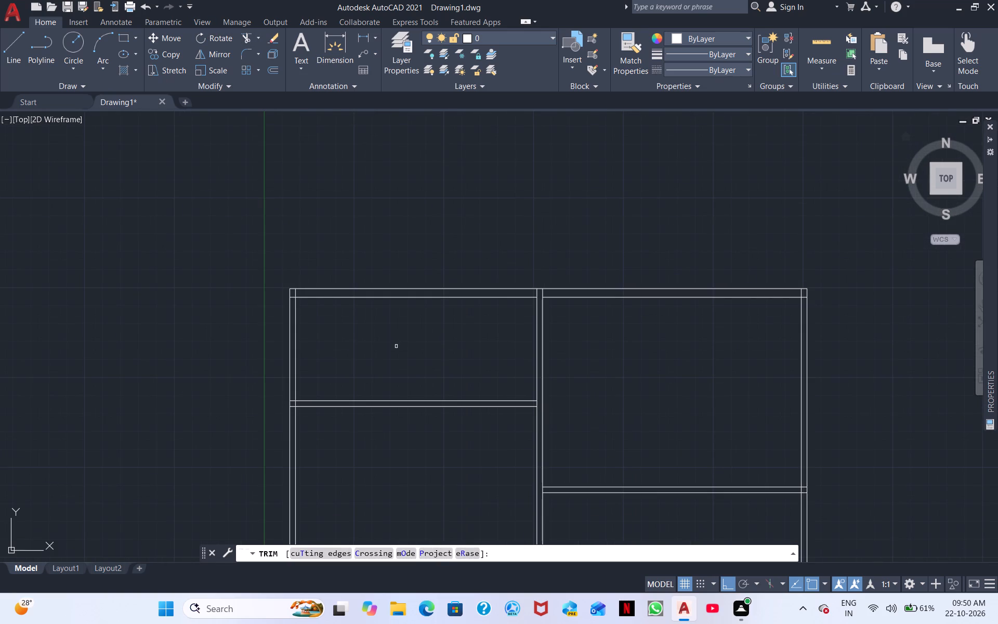
scroll(530, 436, "up", 3)
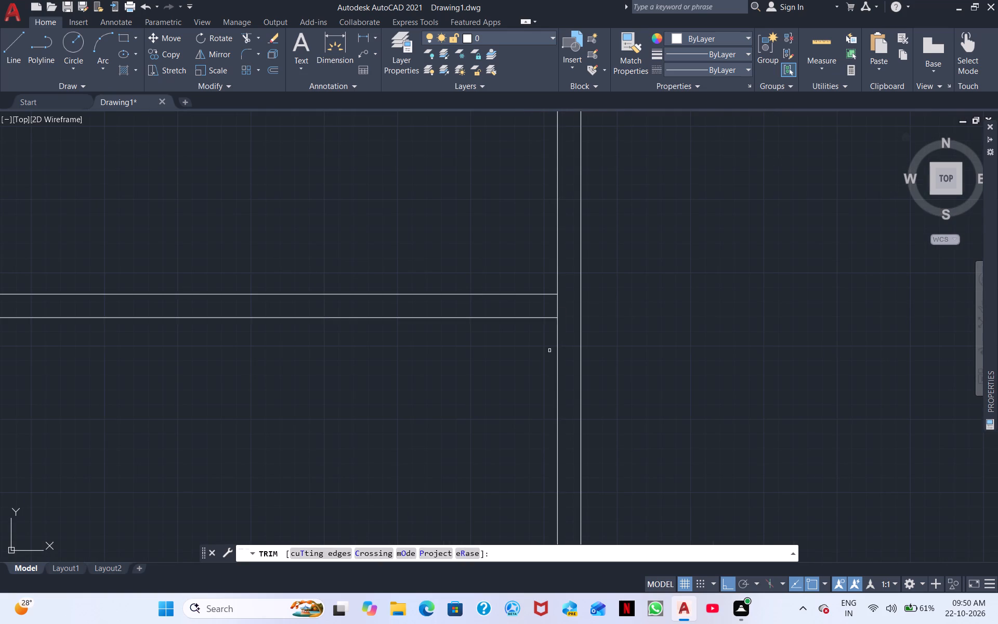
left_click(557, 305)
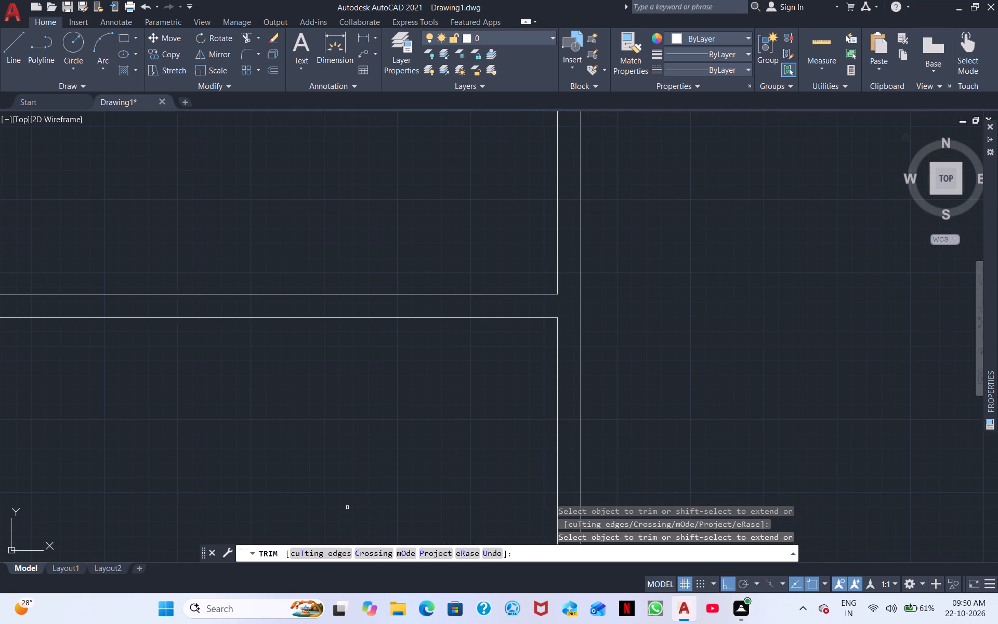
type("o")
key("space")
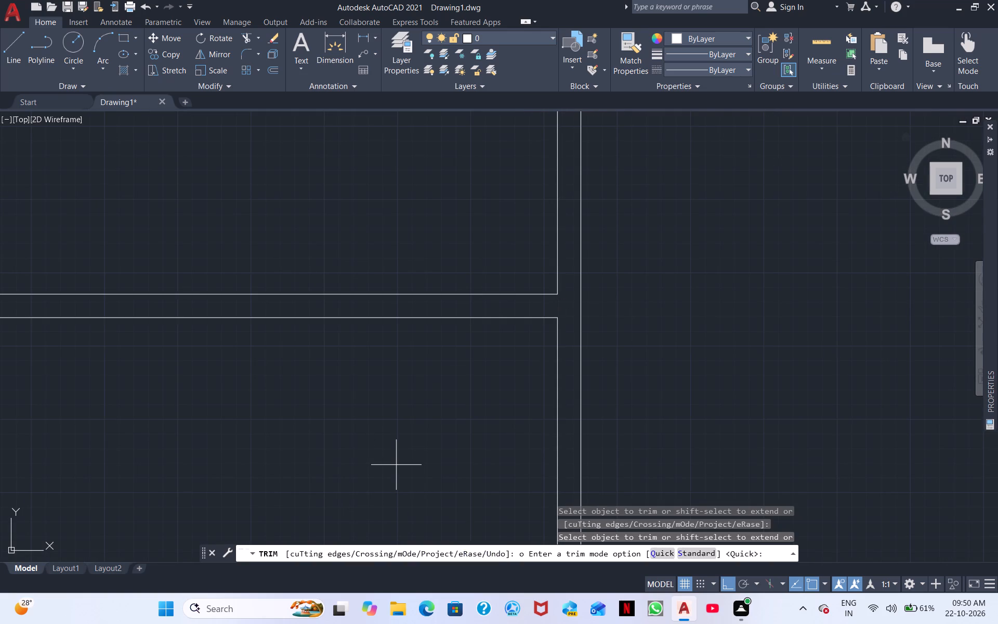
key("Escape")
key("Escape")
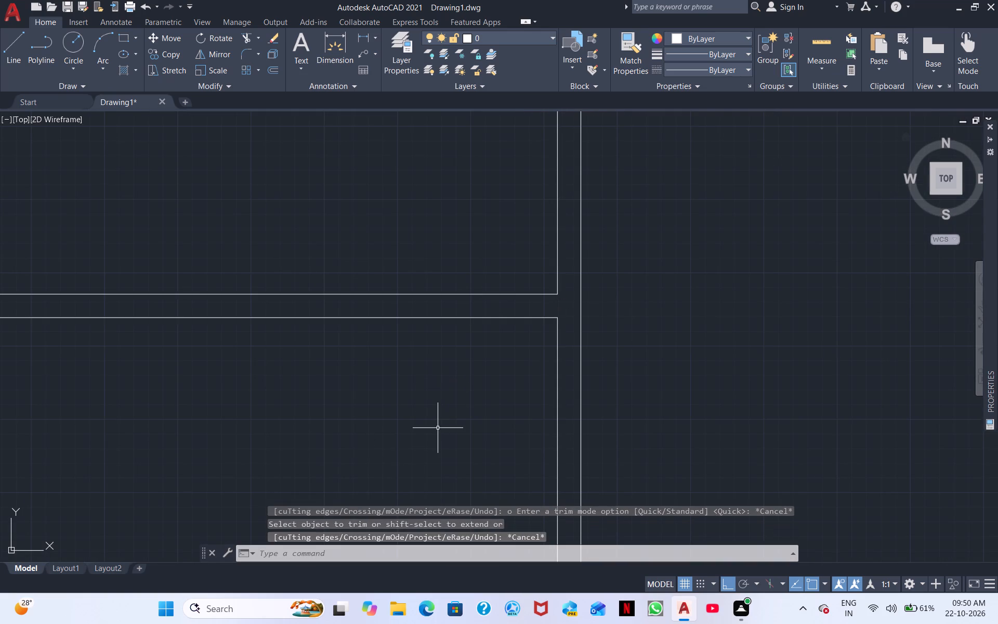
Offset the middle wall's left line 7' to the left inside the upper-left room.
type("o")
key("space")
scroll(471, 304, "down", 1)
scroll(475, 228, "down", 1)
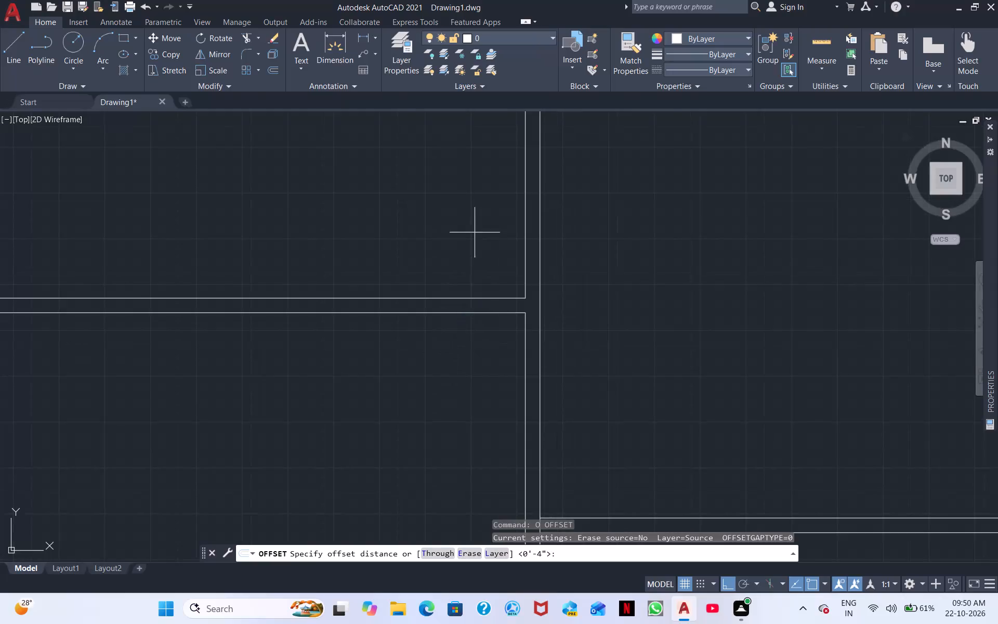
scroll(475, 230, "down", 1)
middle_click_drag(472, 217, 445, 324)
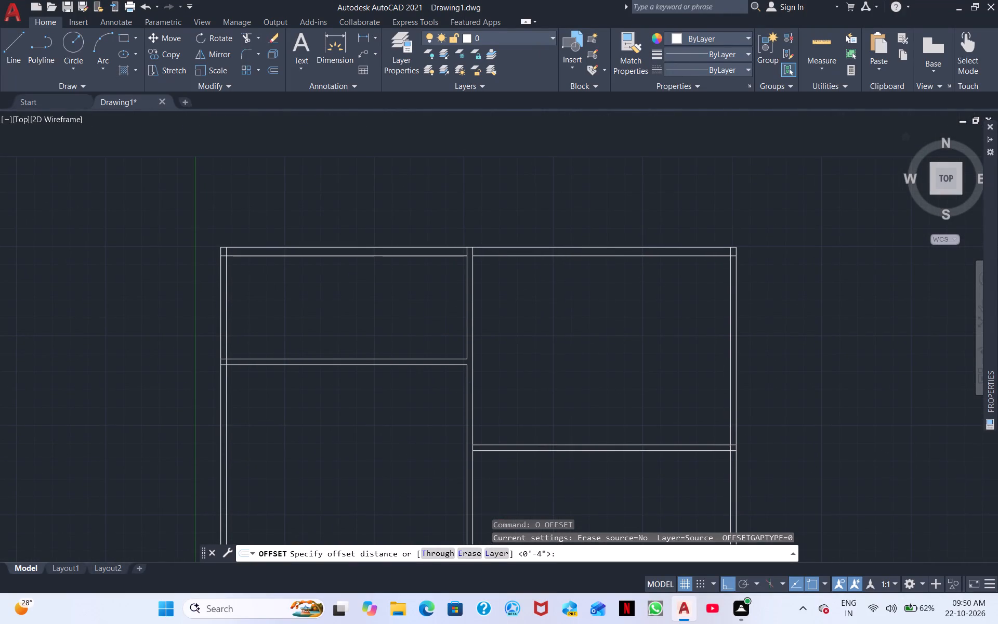
type("7'")
key("Return")
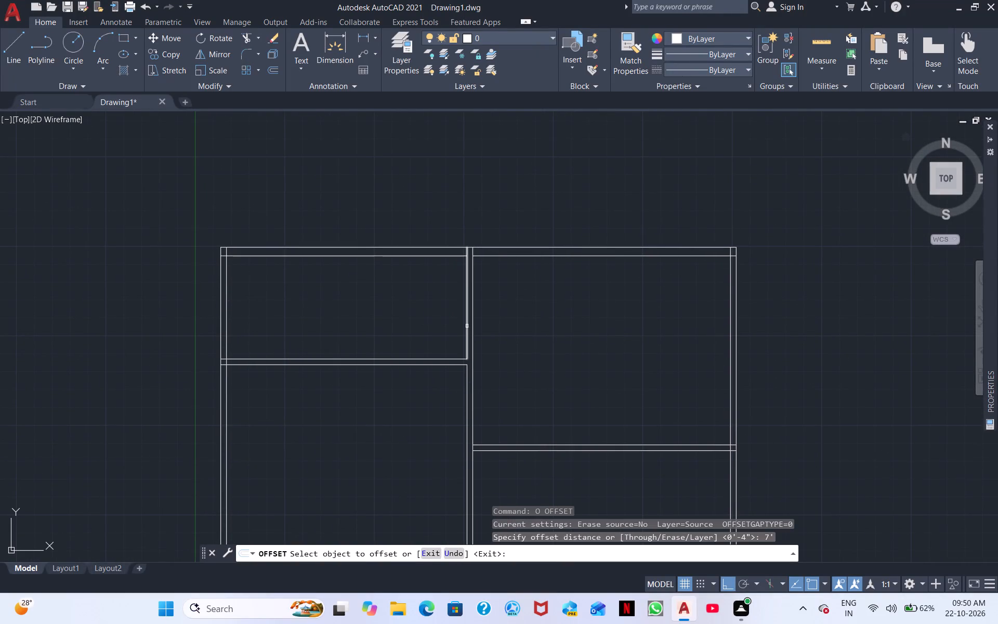
left_click(467, 326)
left_click(392, 331)
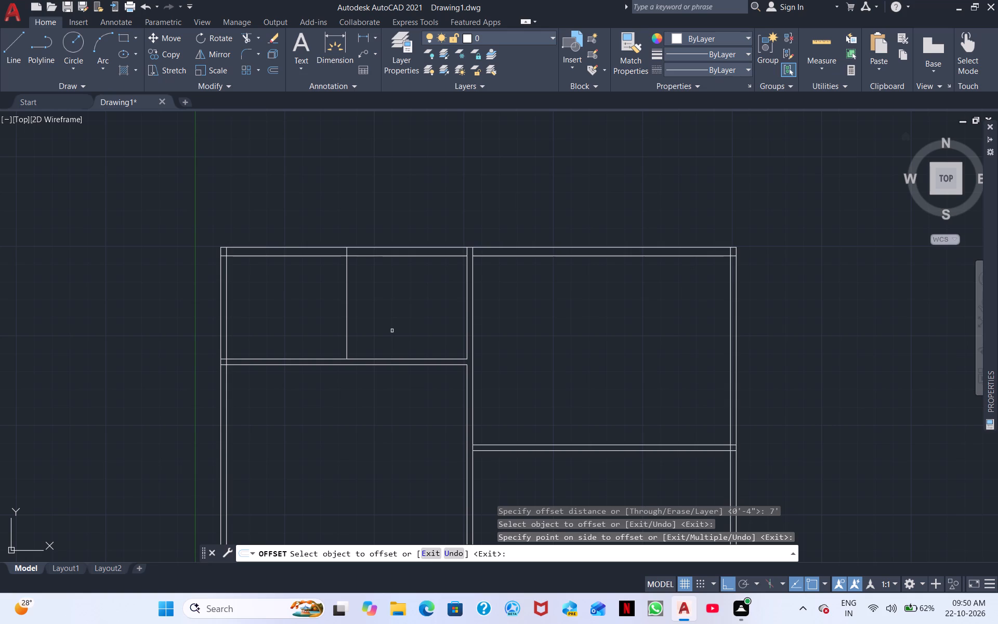
Offset the upper-left room's new vertical line 4" to the left to form a partition wall.
key("space")
key("space")
type("4\"")
key("Return")
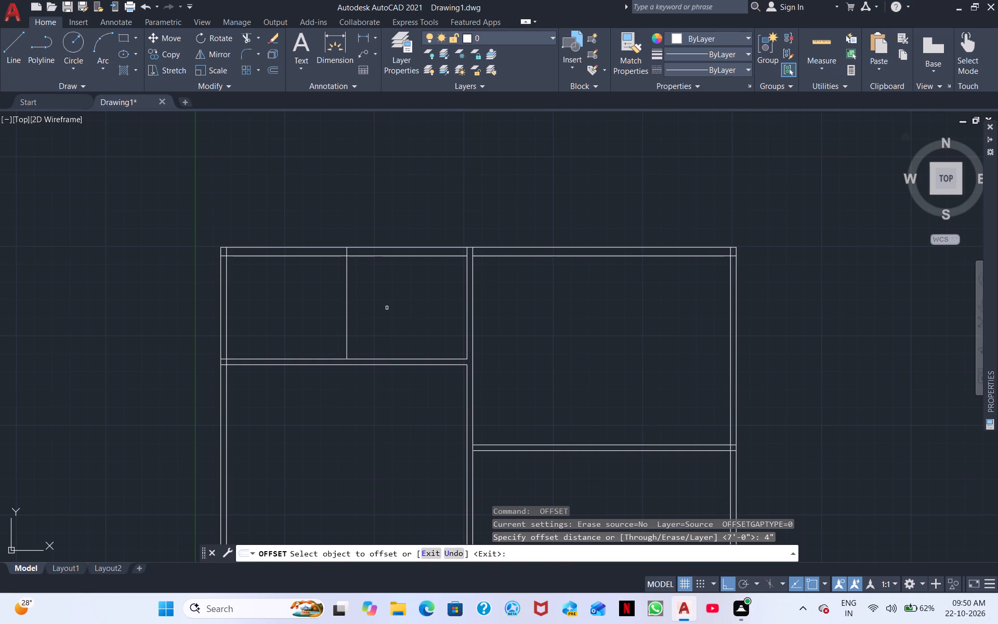
left_click(347, 302)
left_click(319, 316)
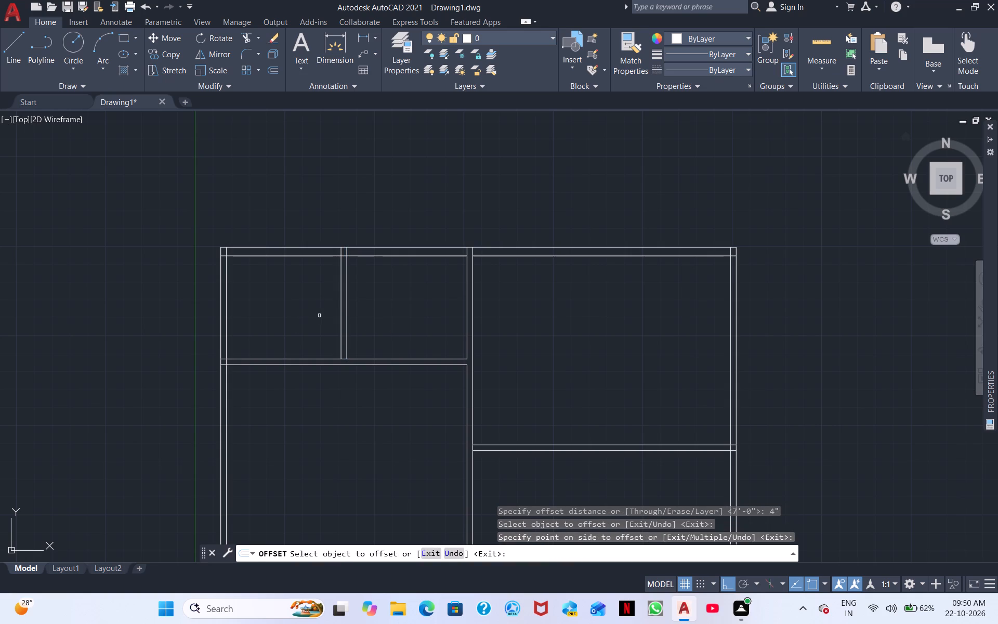
Offset the left line of the upper-left room's vertical partition 3'6" to the left.
key("space")
key("space")
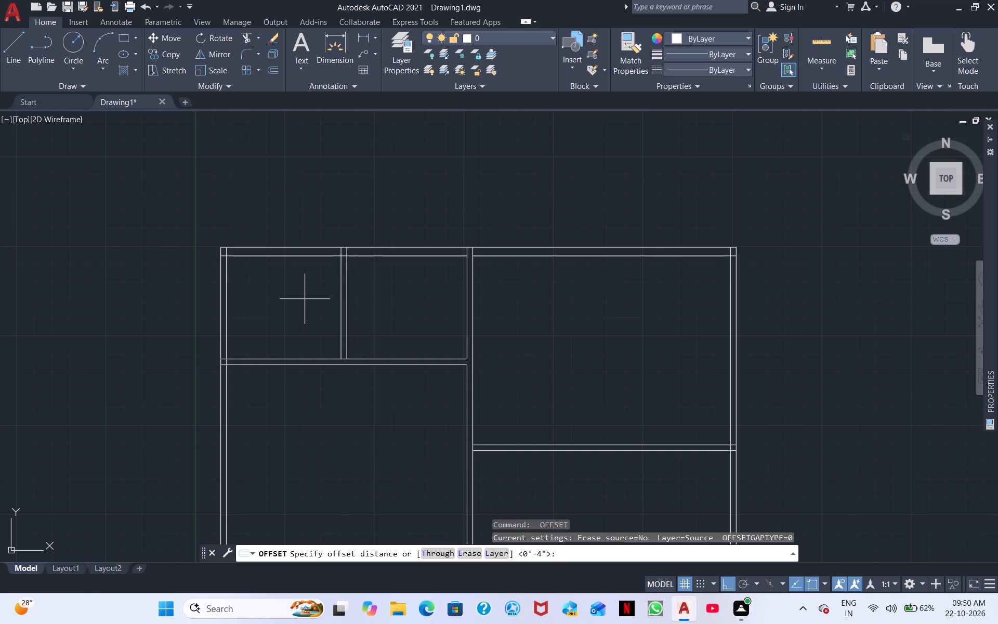
type("3'6\"")
key("Return")
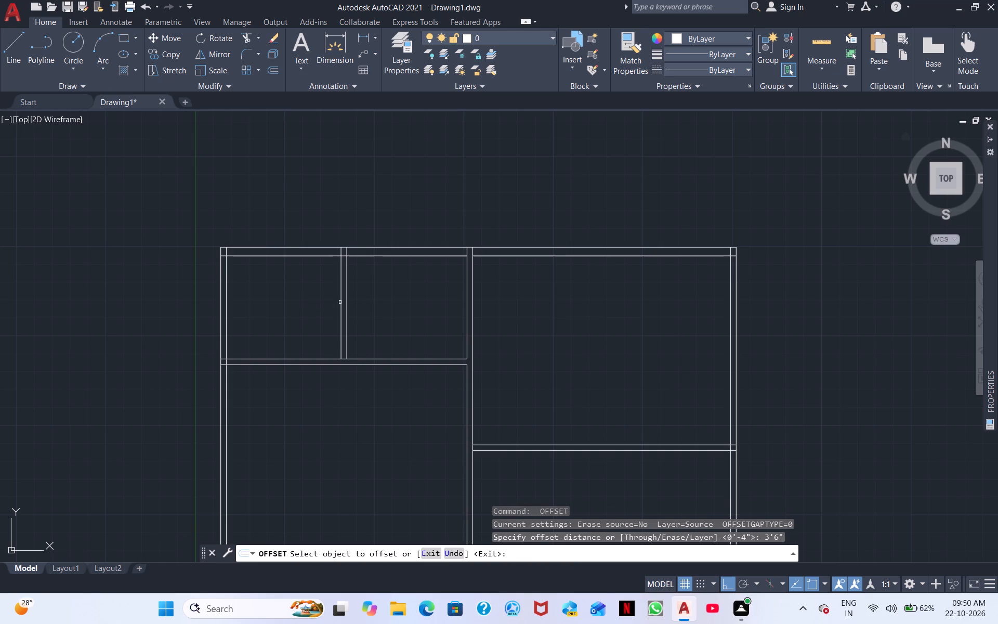
left_click_drag(342, 300, 329, 303)
left_click(286, 314)
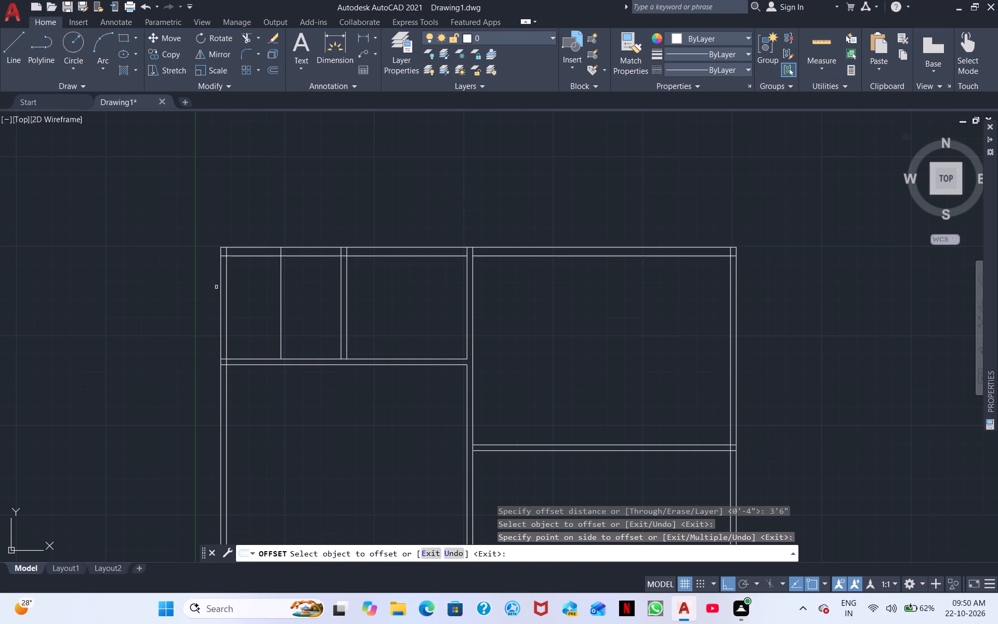
Offset the new leftmost vertical line 4" to the left to form a second vertical partition wall.
key("space")
key("space")
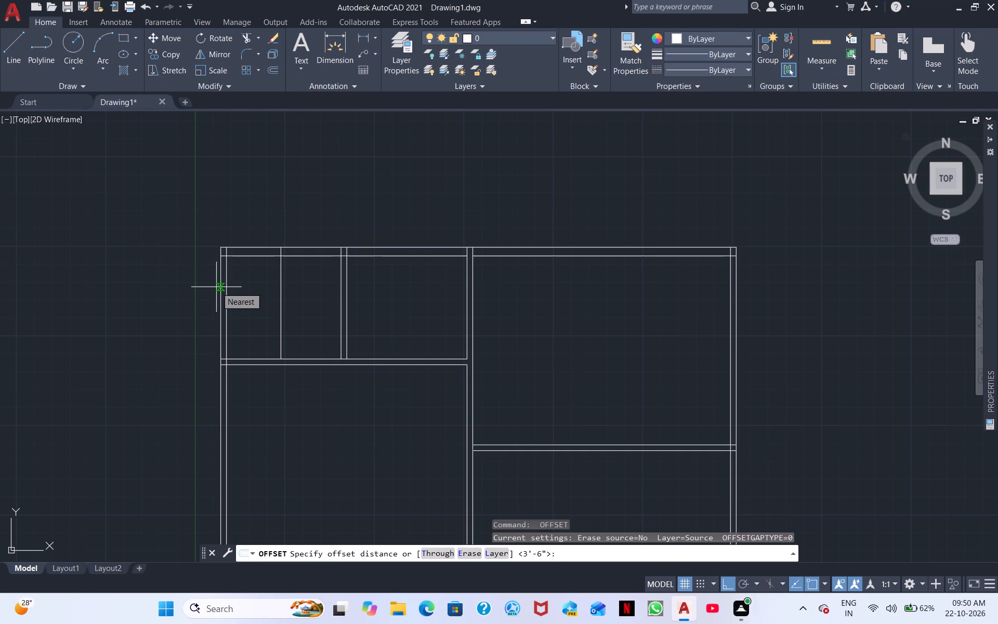
type("4\"")
key("Return")
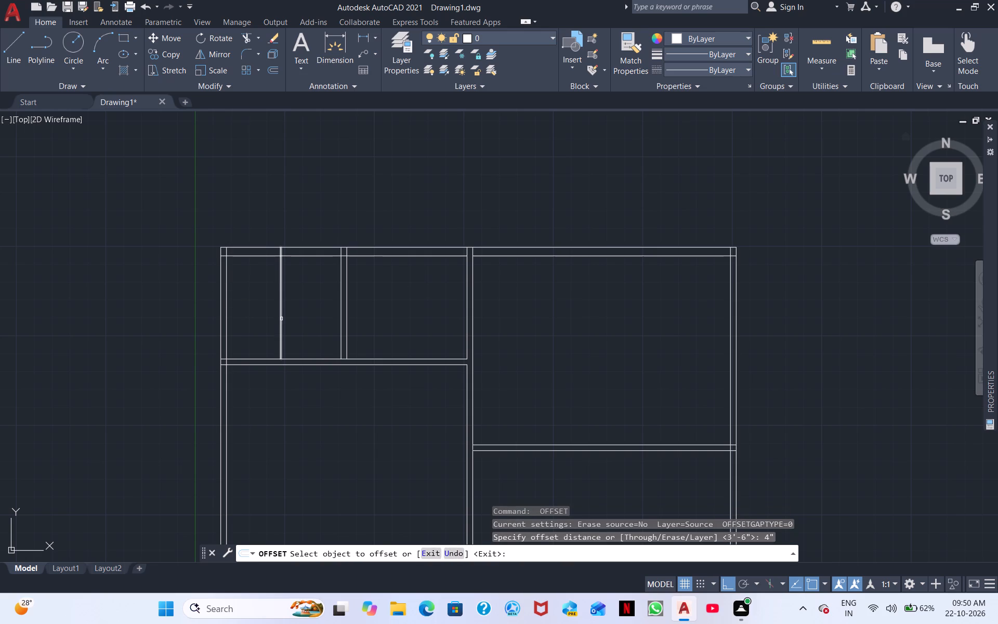
left_click(281, 319)
left_click(266, 328)
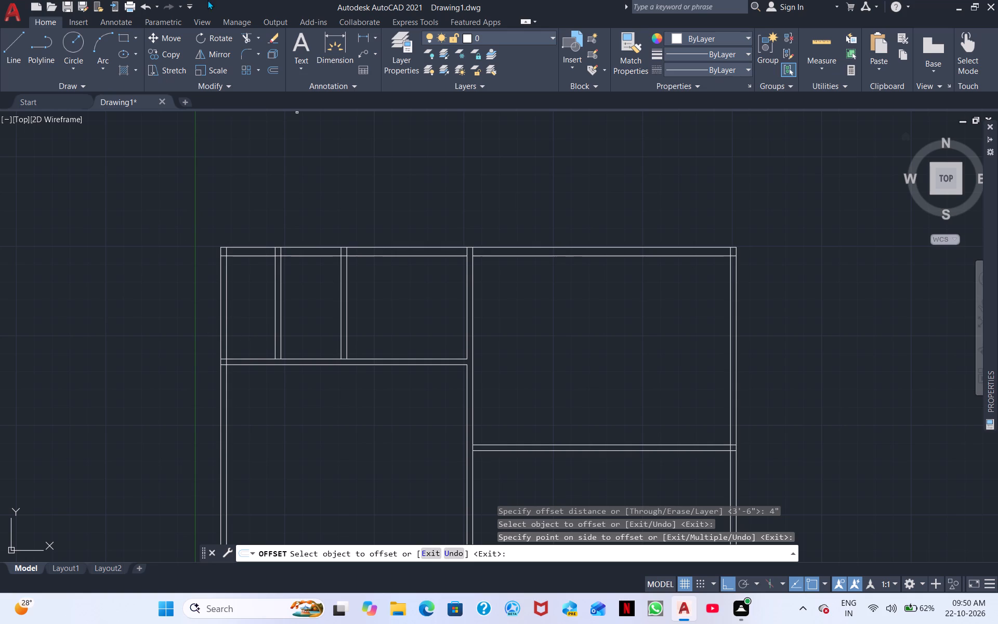
Extend both lines of the leftmost vertical partition down to the lower line of the horizontal partition.
left_click(245, 38)
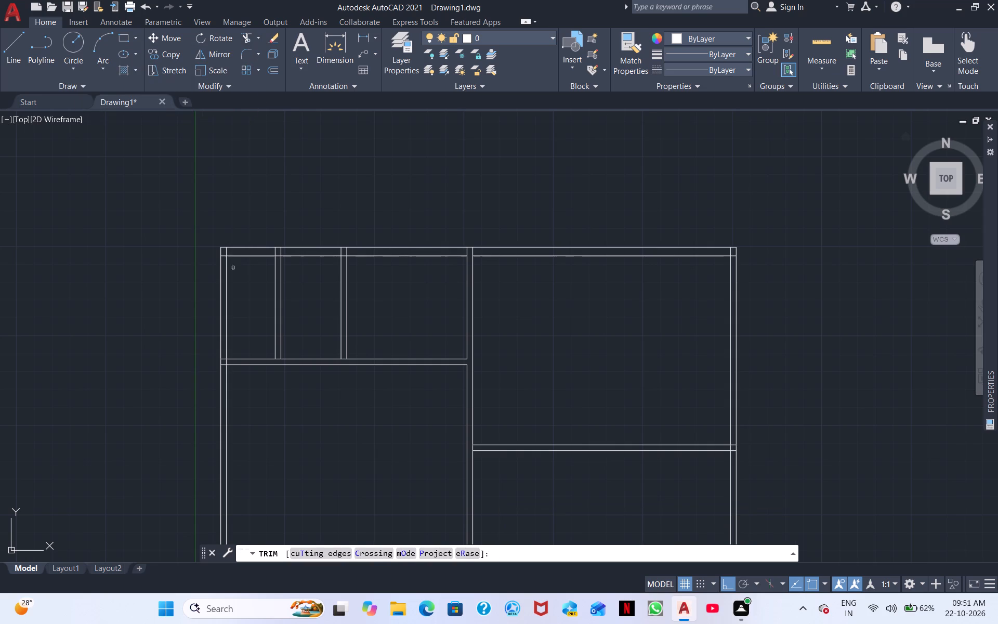
left_click(275, 342, "shift")
left_click(280, 342, "shift")
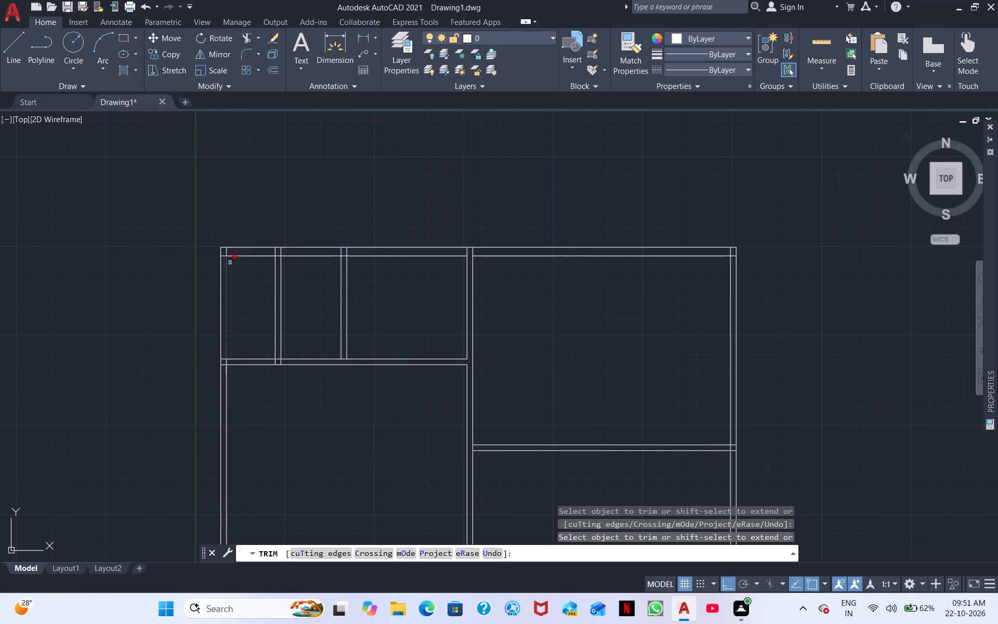
Trim the overlapping ends of the top and left walls' inner lines at the plan's upper-left corner.
scroll(222, 260, "up", 4)
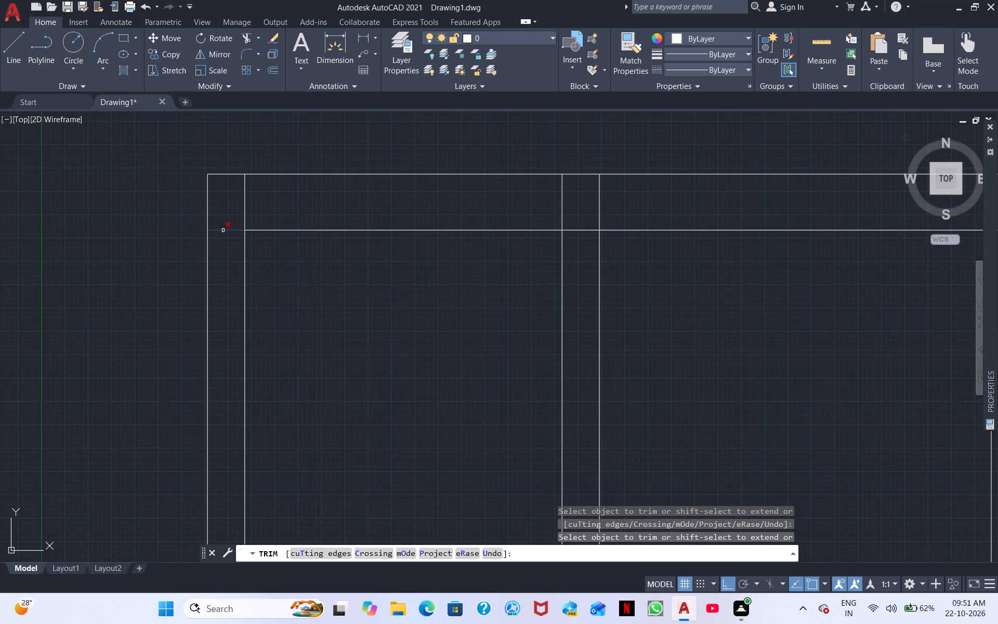
left_click(223, 230)
left_click(244, 207)
Trim the overlapping lines where the left wall's inner line crosses the upper horizontal partition.
middle_click_drag(378, 462, 383, 241)
middle_click_drag(360, 473, 417, 231)
middle_click_drag(420, 333, 475, 198)
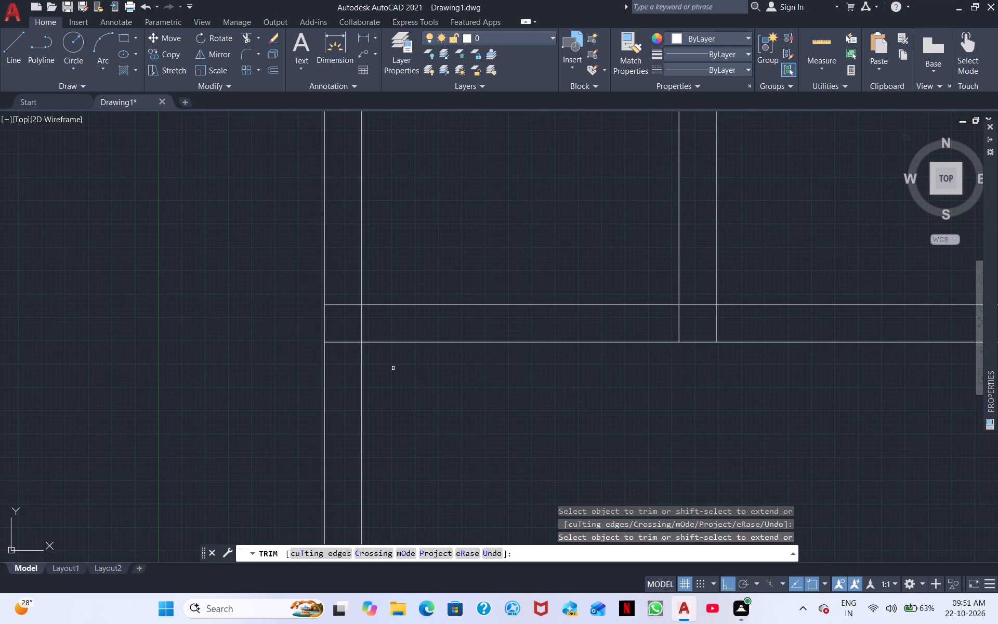
left_click_drag(351, 289, 407, 331)
Trim the right wall's inner line between the two lines of both horizontal partitions on the plan's right side.
scroll(407, 333, "down", 2)
scroll(510, 427, "down", 2)
middle_click_drag(580, 431, 328, 350)
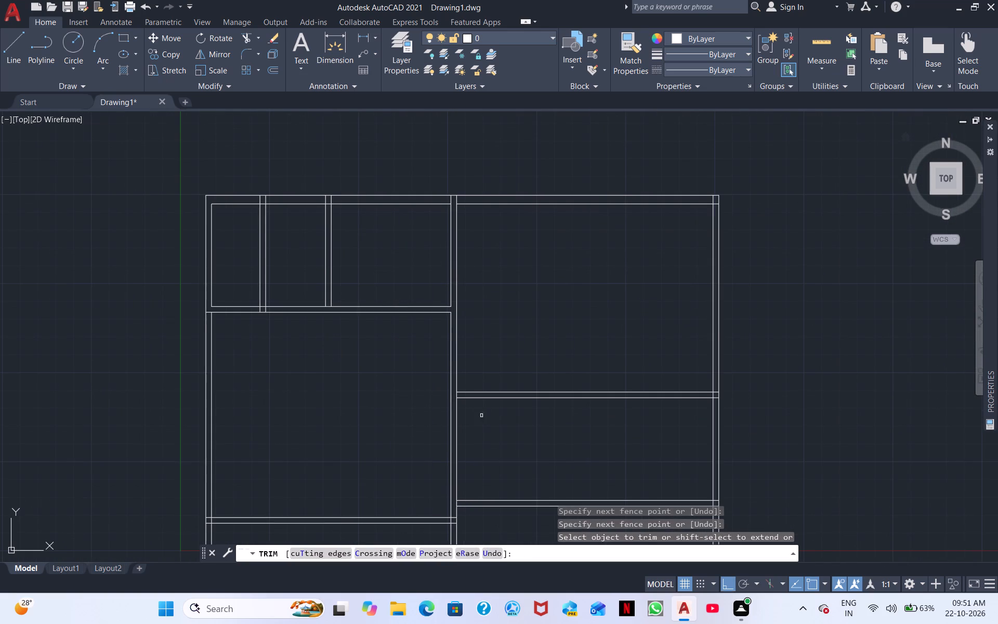
middle_click_drag(619, 447, 585, 305)
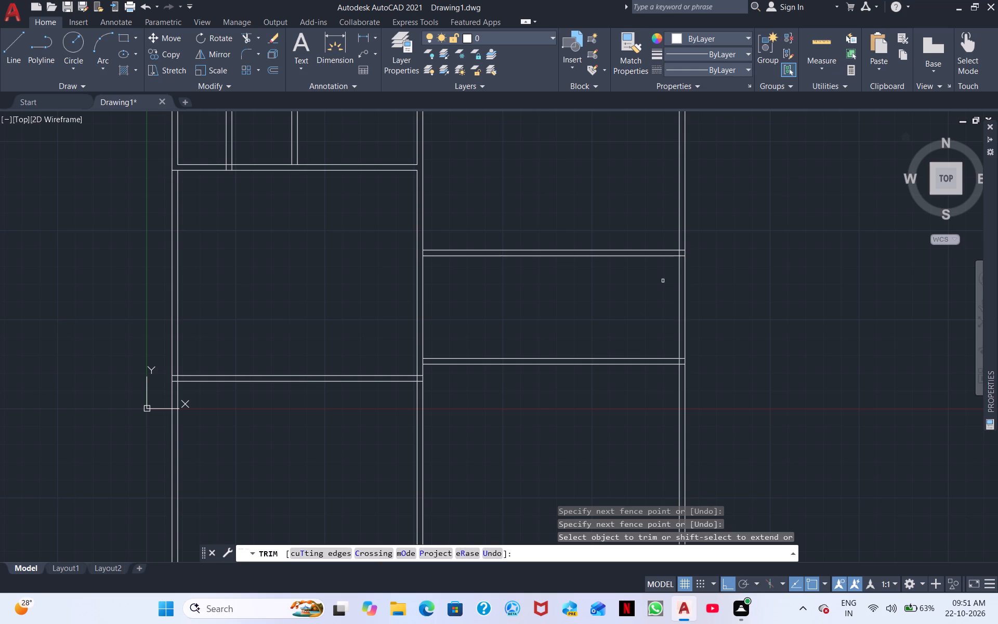
scroll(663, 281, "up", 1)
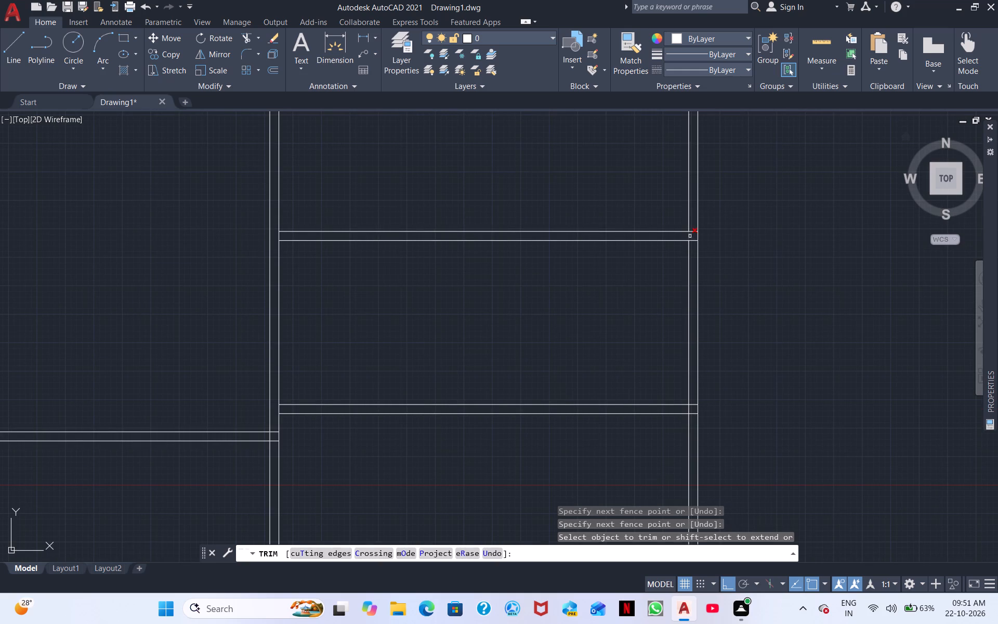
left_click(690, 236)
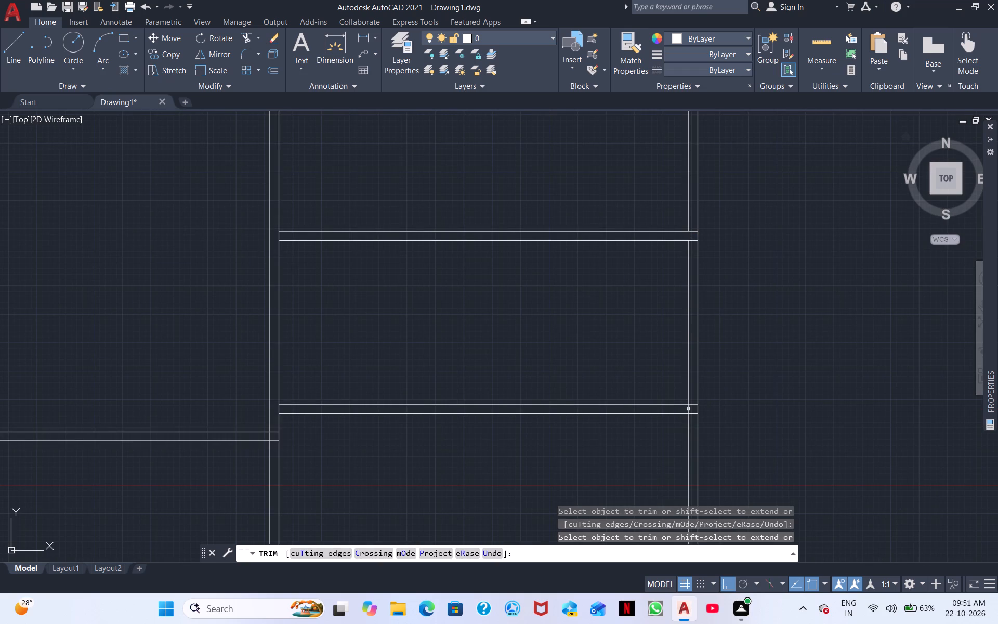
left_click(688, 409)
right_click(572, 477)
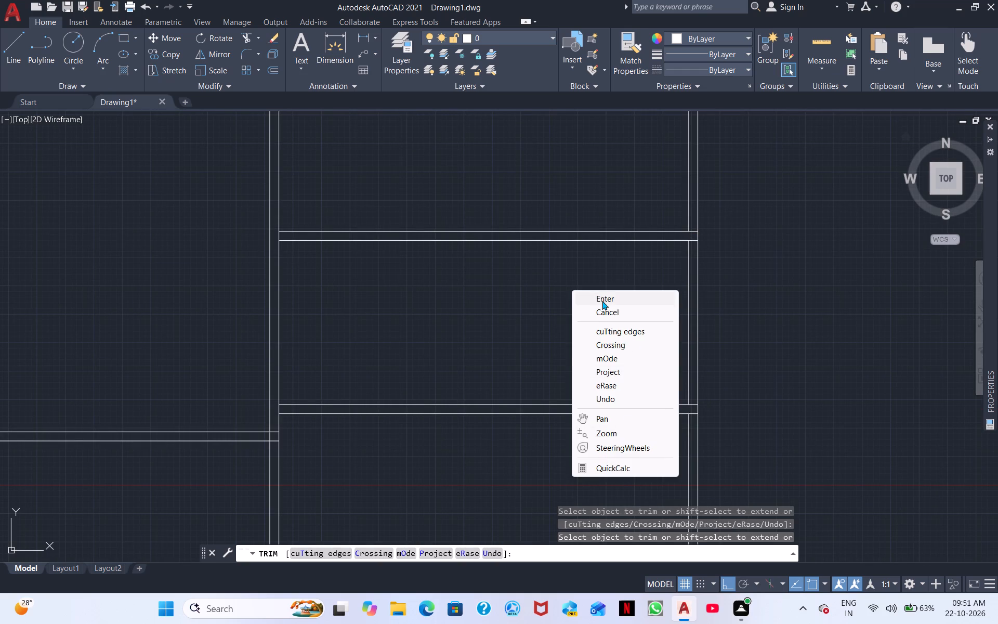
left_click(602, 301)
Offset the right wall's inner line in the middle-right room 9'6" to the left.
type("o")
key("space")
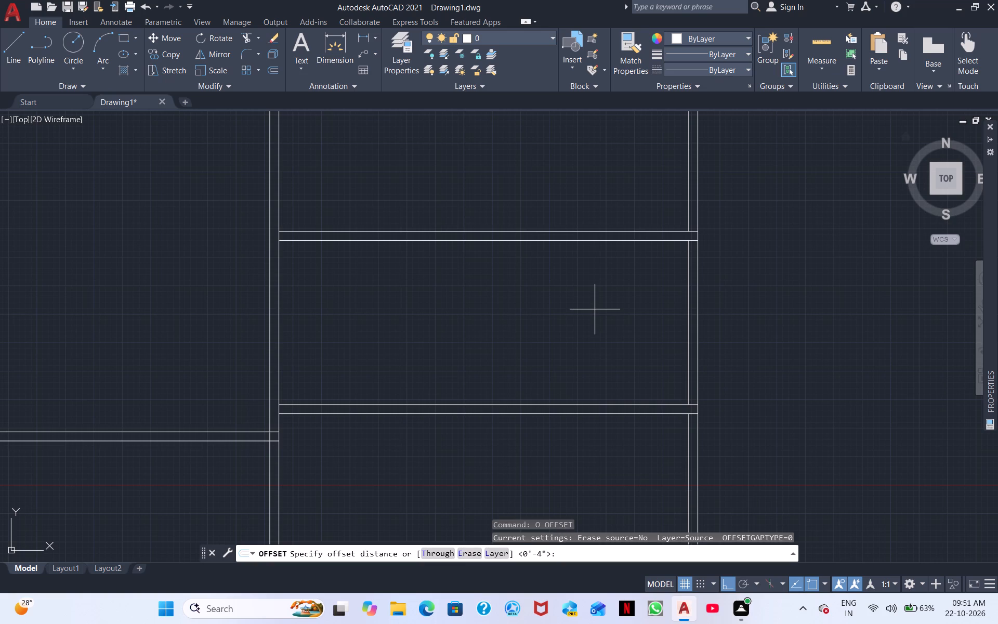
type("9'6\"")
key("Return")
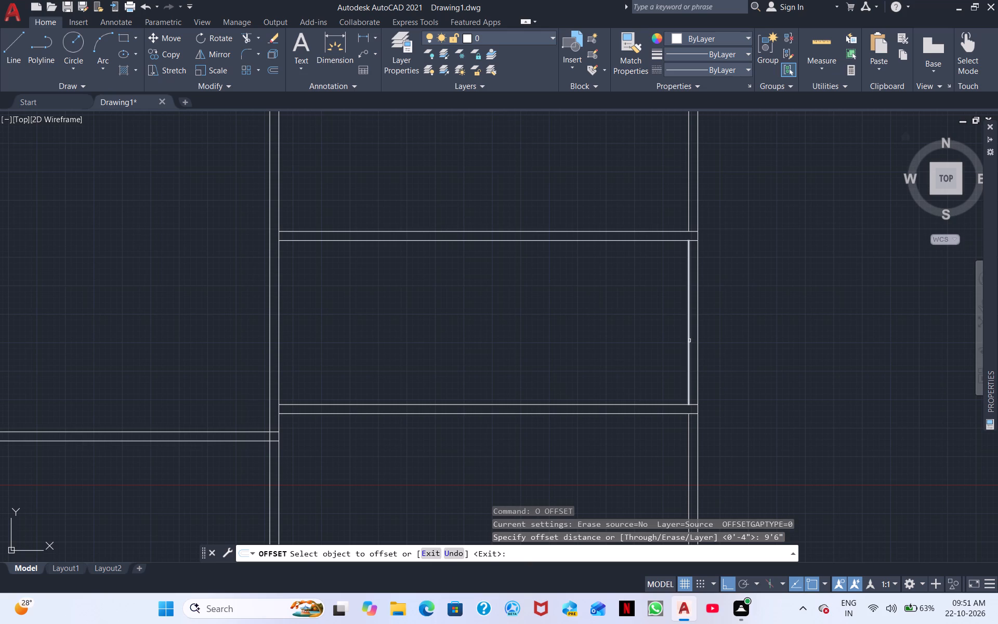
left_click(689, 340)
left_click(539, 361)
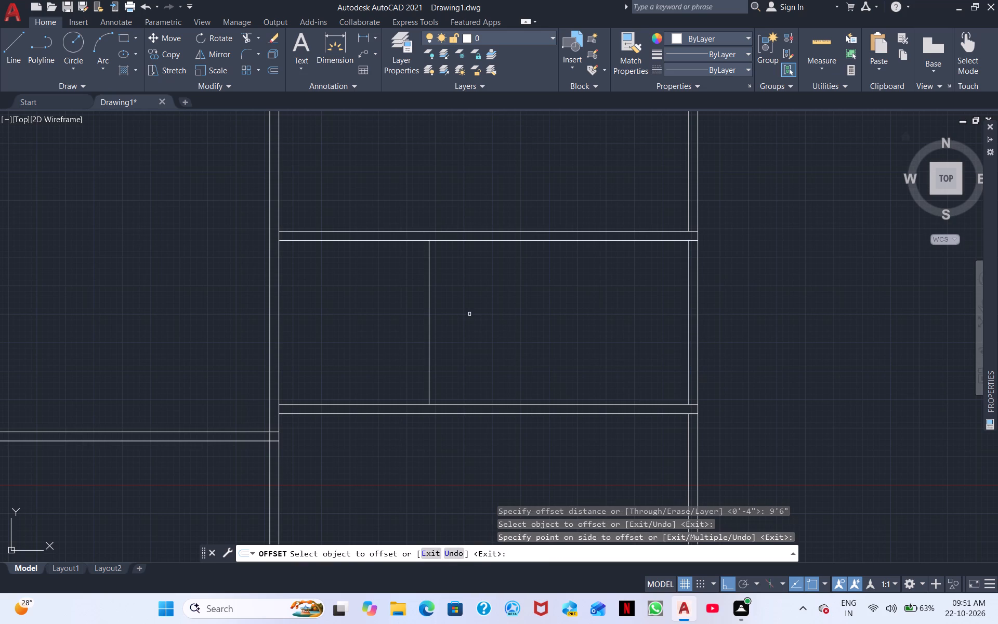
key("space")
Offset the new vertical line in the middle-right room 4" to the left to form a partition wall.
key("space")
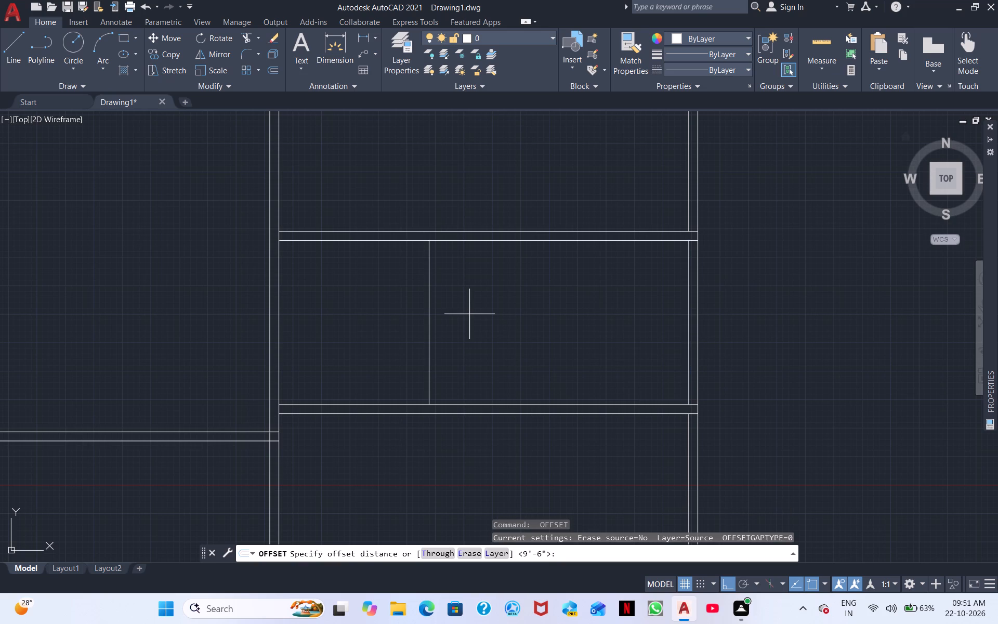
type("4\"")
key("Return")
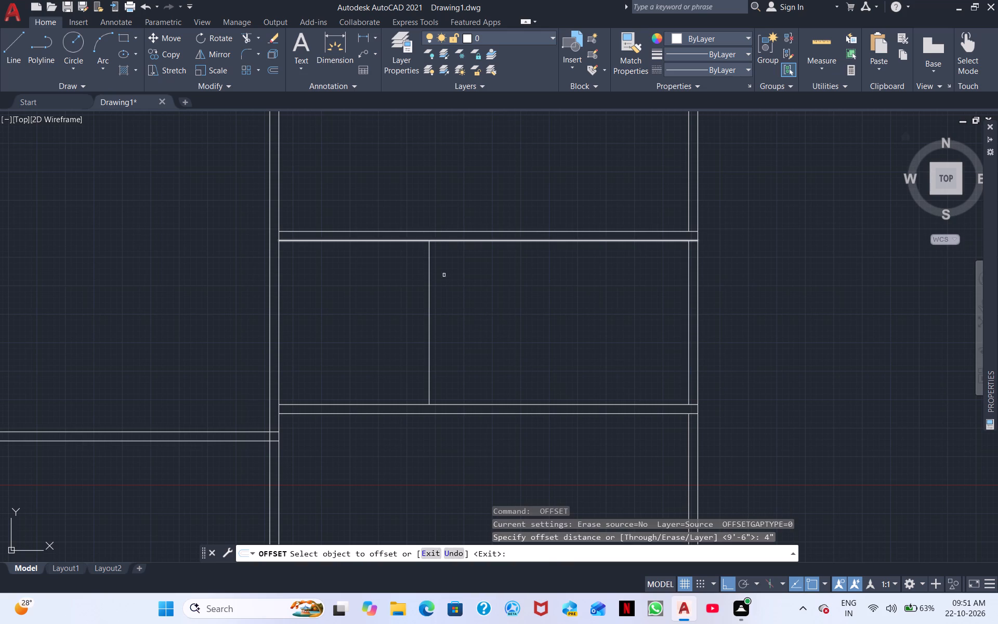
left_click(428, 330)
left_click(392, 336)
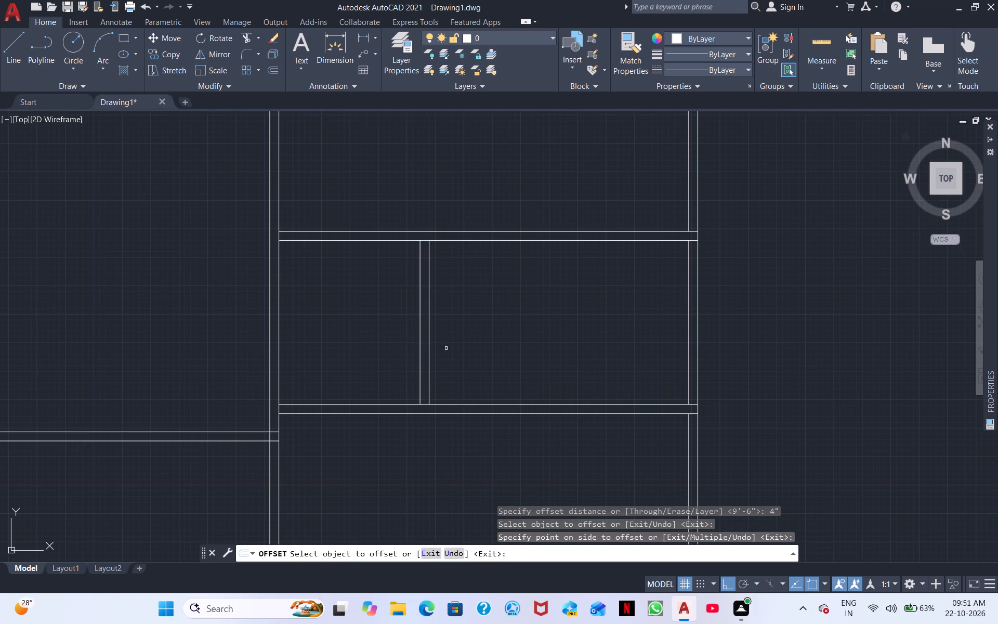
Draw a line from the lower-right partition's bottom line left across the central vertical wall and beyond it, continuing 3' upward.
scroll(459, 349, "down", 1)
middle_click_drag(512, 321, 564, 290)
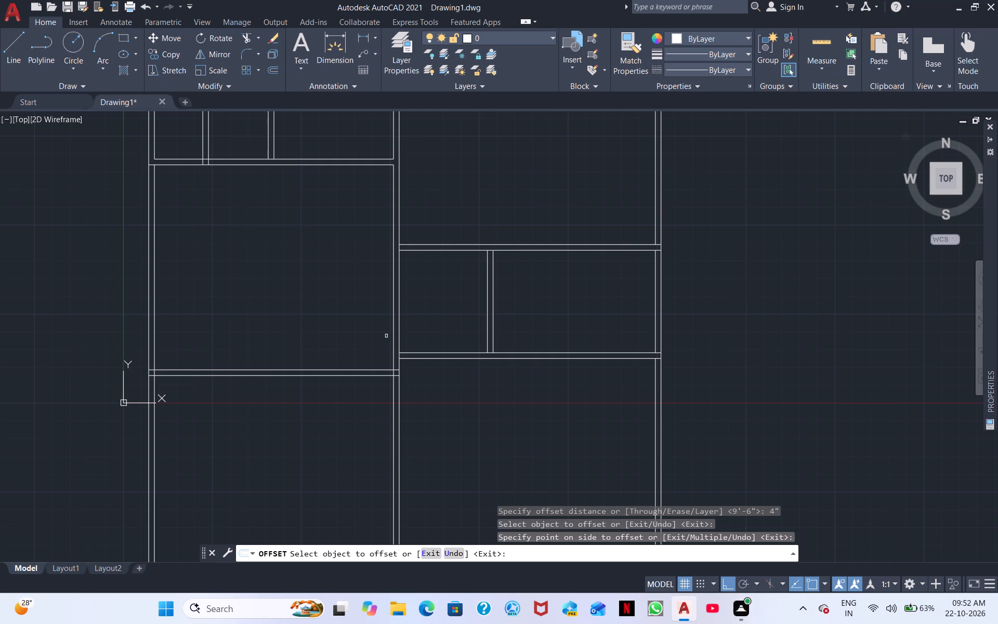
scroll(399, 356, "up", 3)
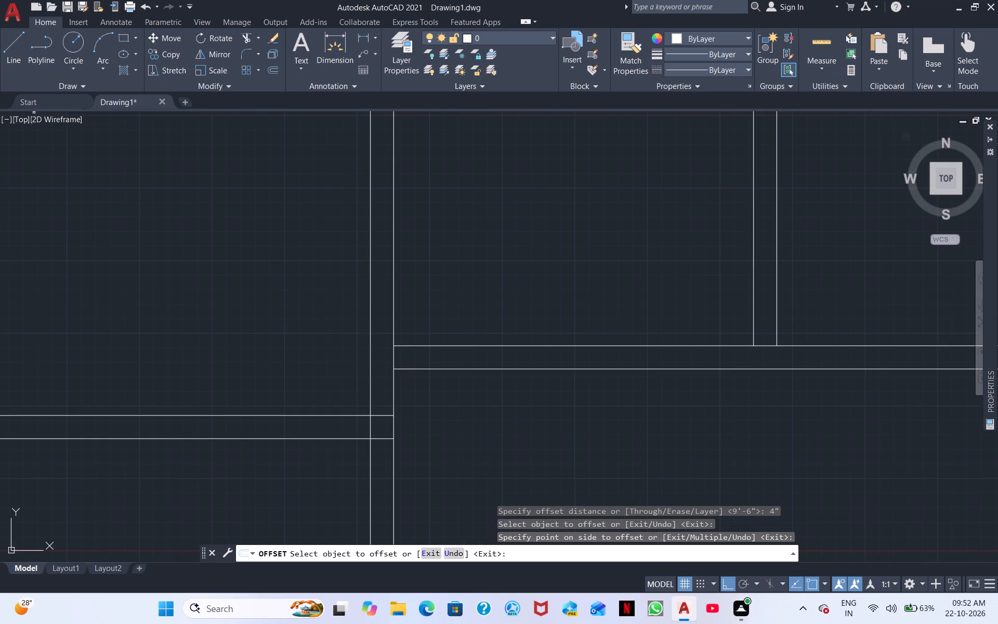
left_click(16, 57)
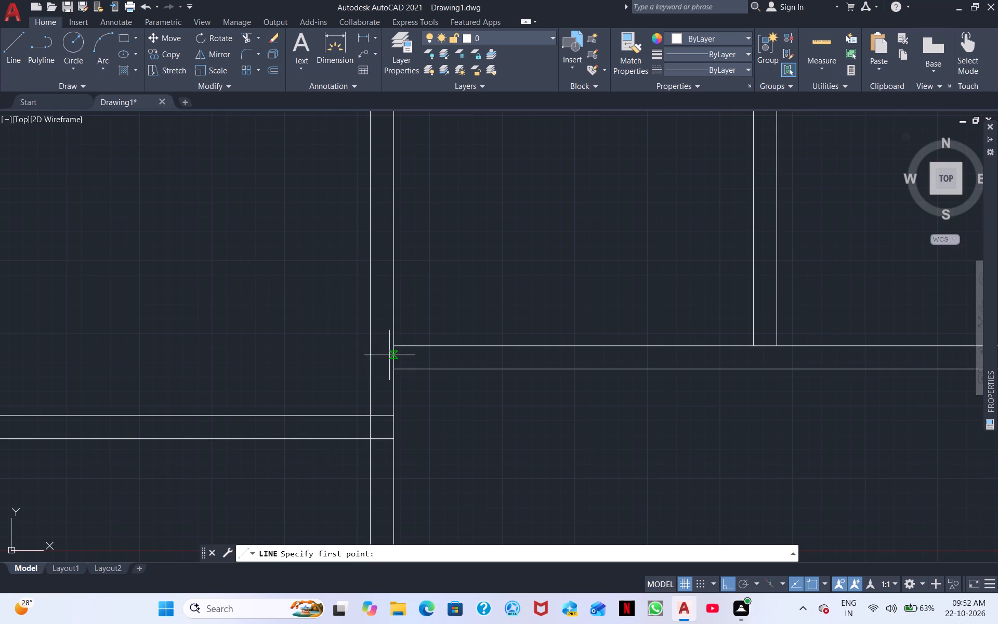
left_click(392, 367)
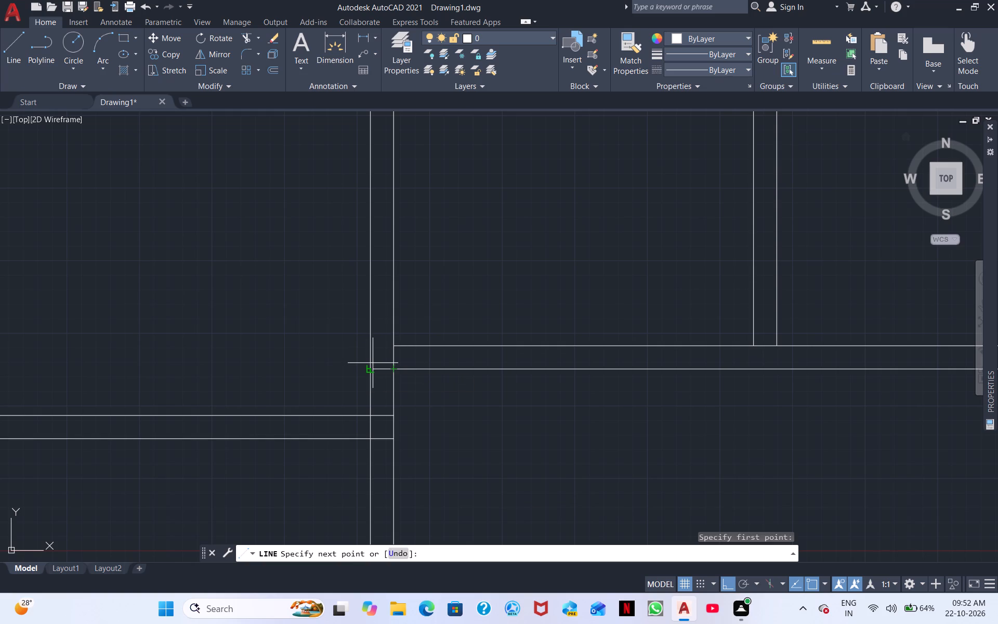
left_click(367, 368)
left_click(316, 370)
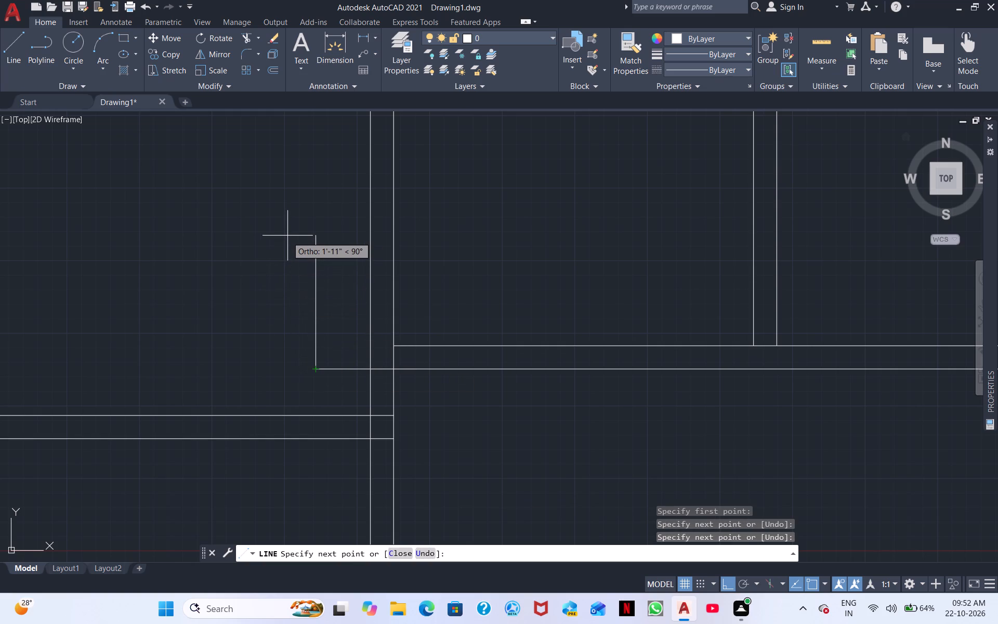
scroll(289, 222, "down", 3)
middle_click_drag(289, 222, 301, 359)
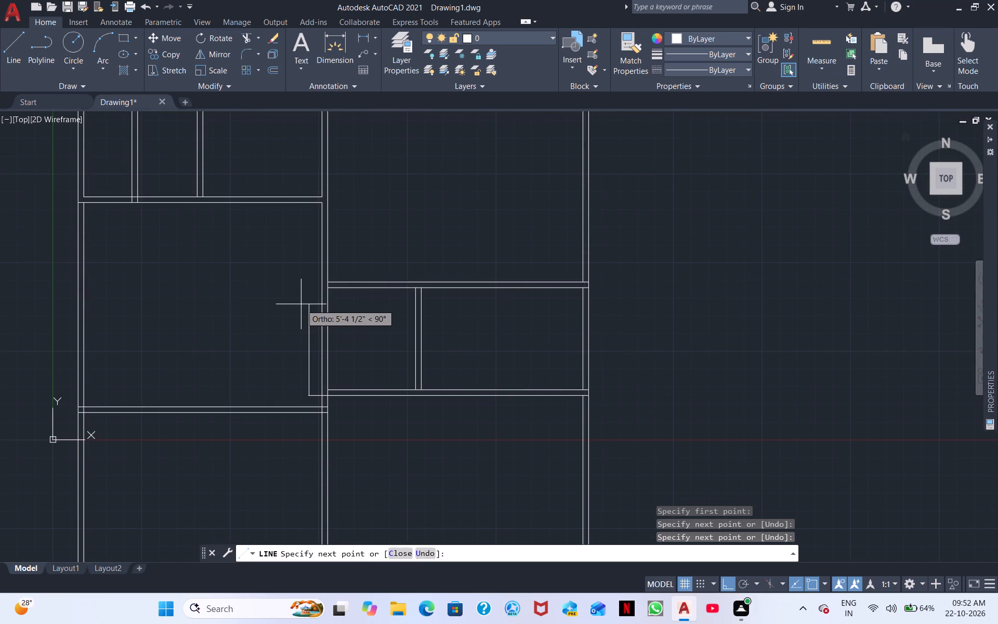
type("3'")
key("Return")
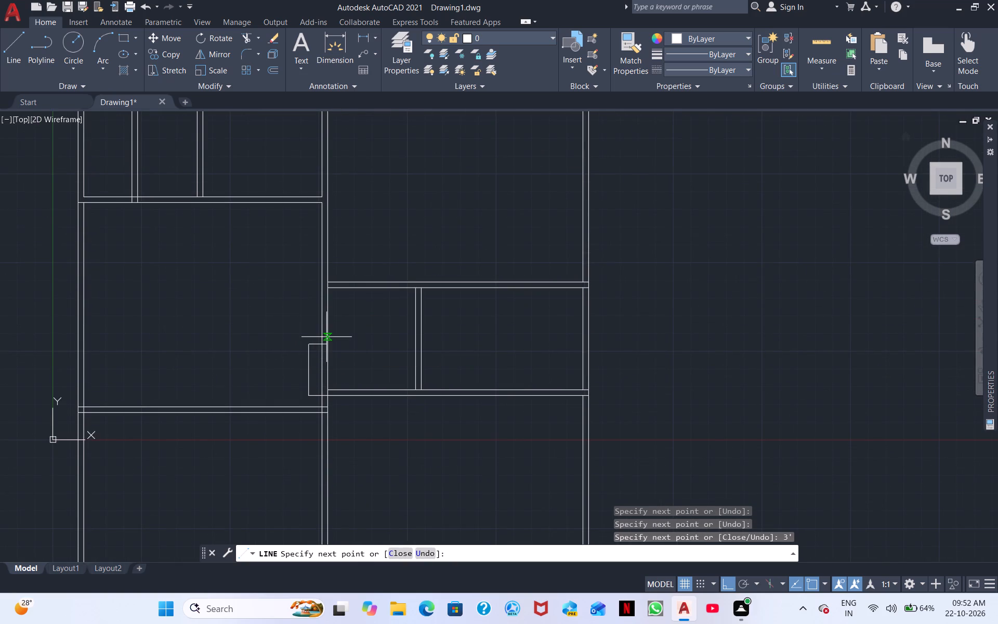
Continue the line 1' further up and return it right across both lines of the central vertical wall.
scroll(319, 341, "up", 1)
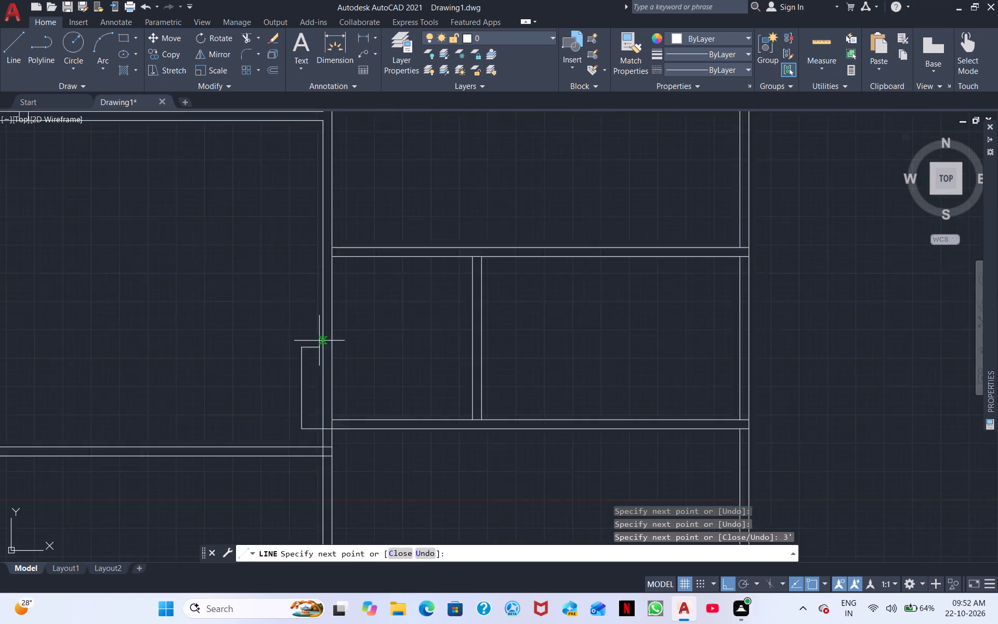
scroll(319, 341, "up", 2)
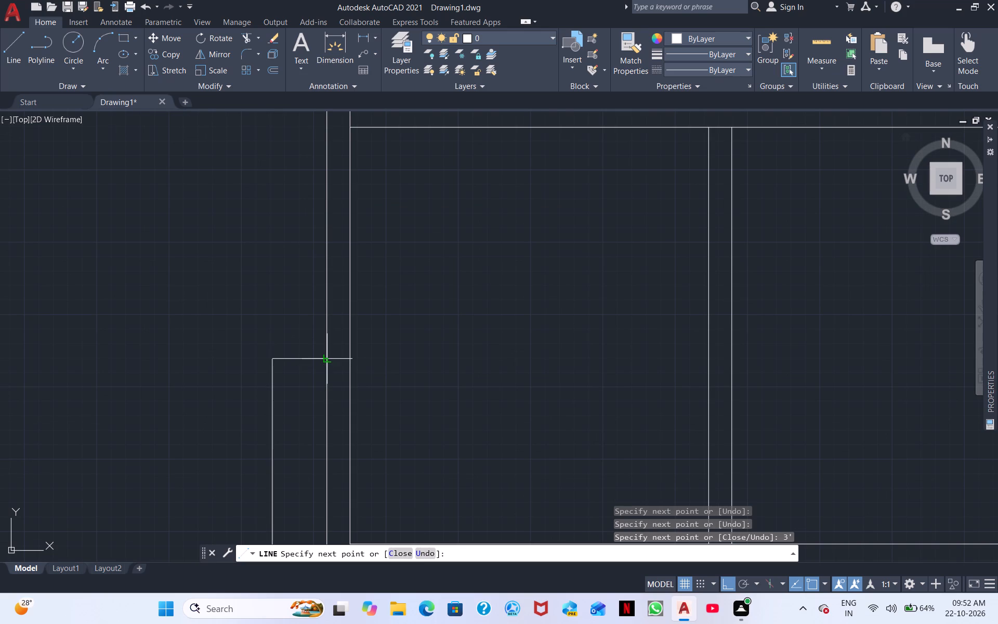
scroll(328, 359, "down", 2)
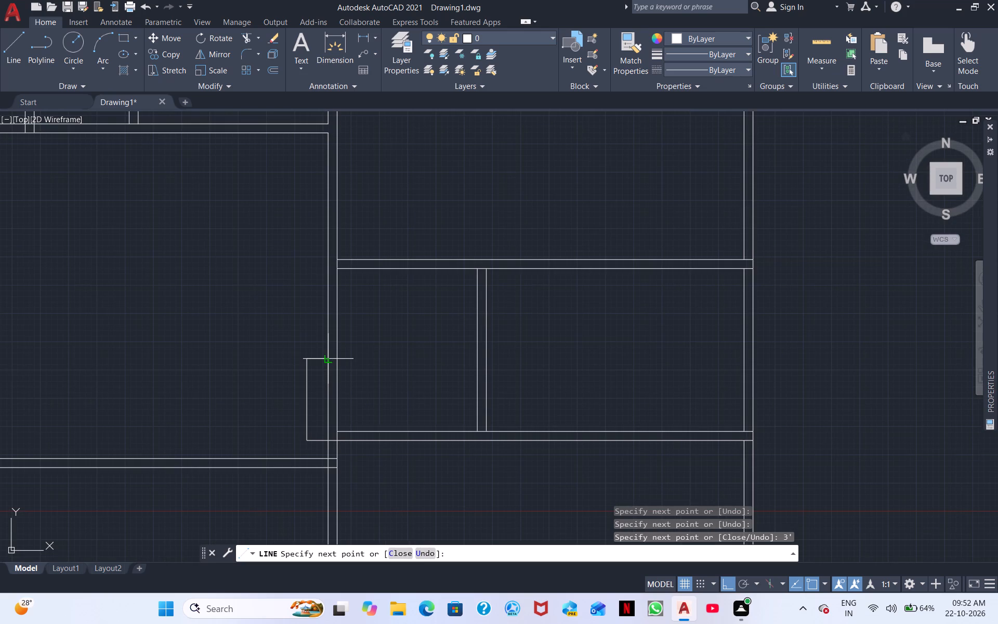
scroll(328, 359, "up", 2)
scroll(328, 359, "down", 3)
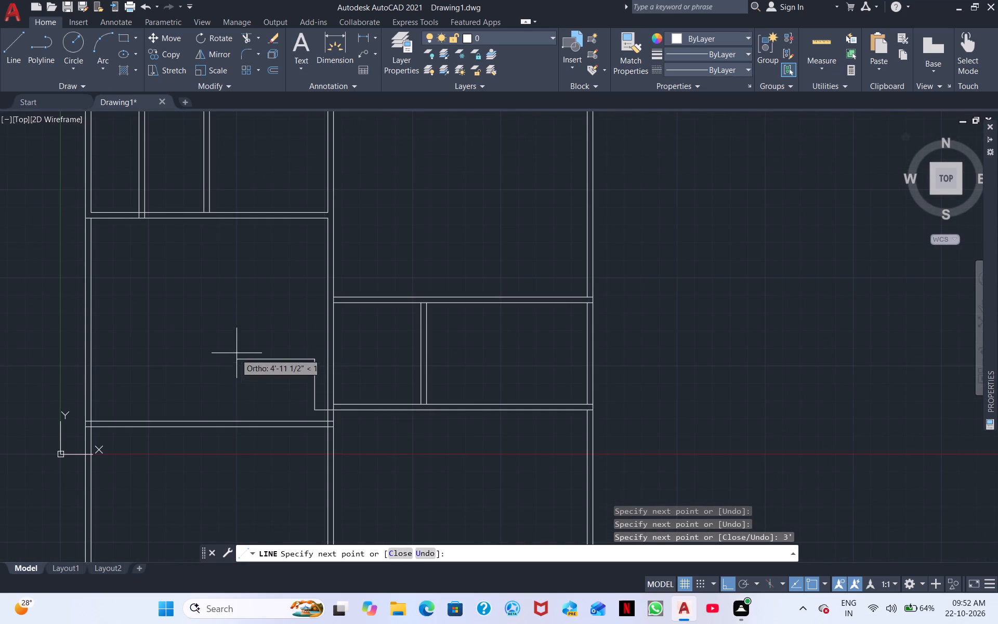
type("1'")
key("Return")
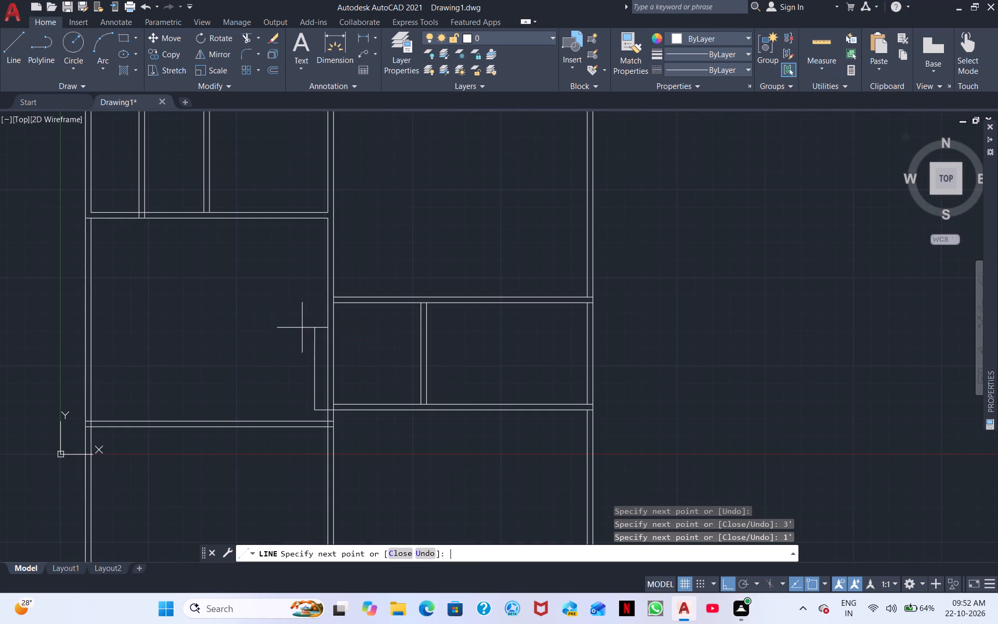
scroll(322, 330, "up", 4)
left_click(356, 407)
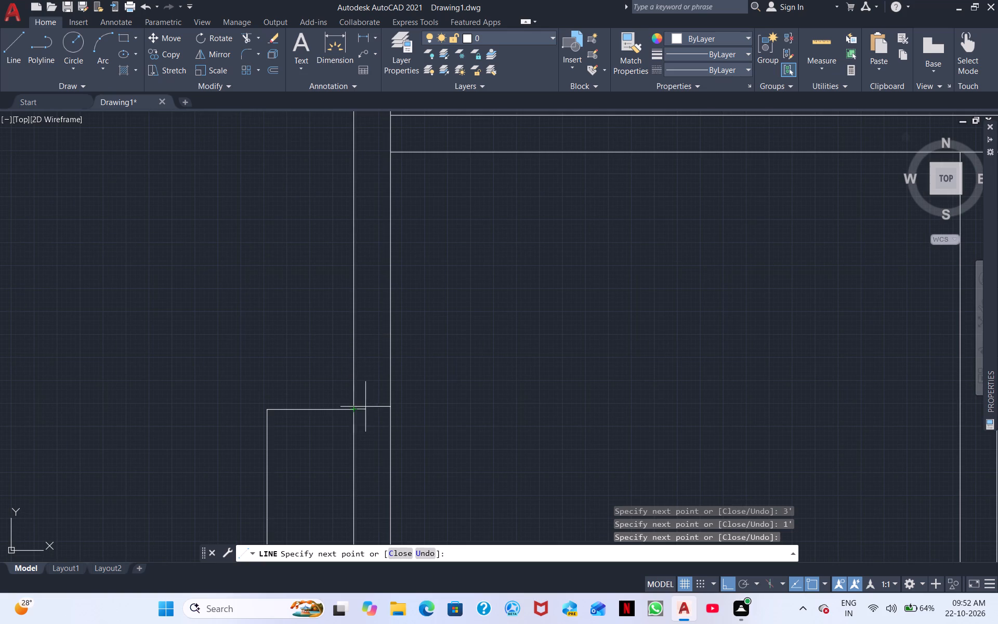
left_click(391, 412)
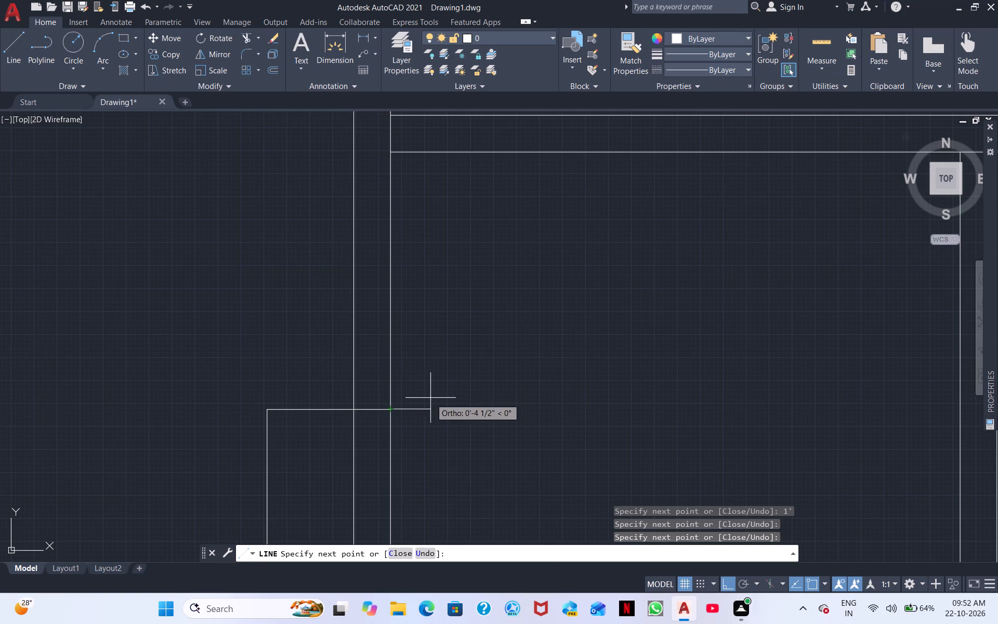
right_click(430, 398)
left_click(469, 412)
Draw a short vertical line across the middle-right room's upper partition, just right of the central wall.
scroll(480, 404, "down", 2)
middle_click_drag(551, 384, 432, 439)
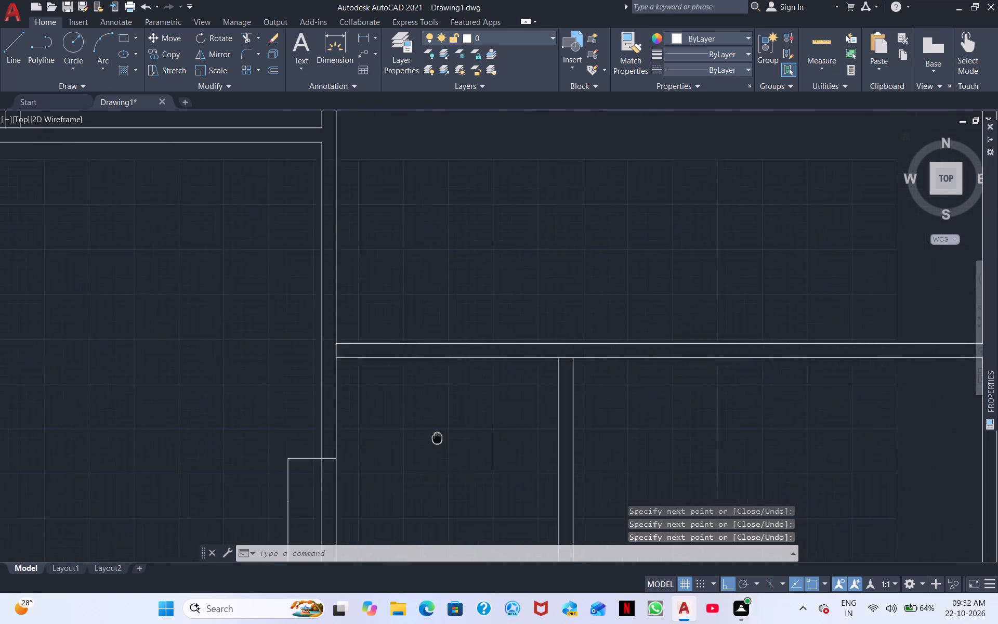
middle_click_drag(432, 439, 357, 441)
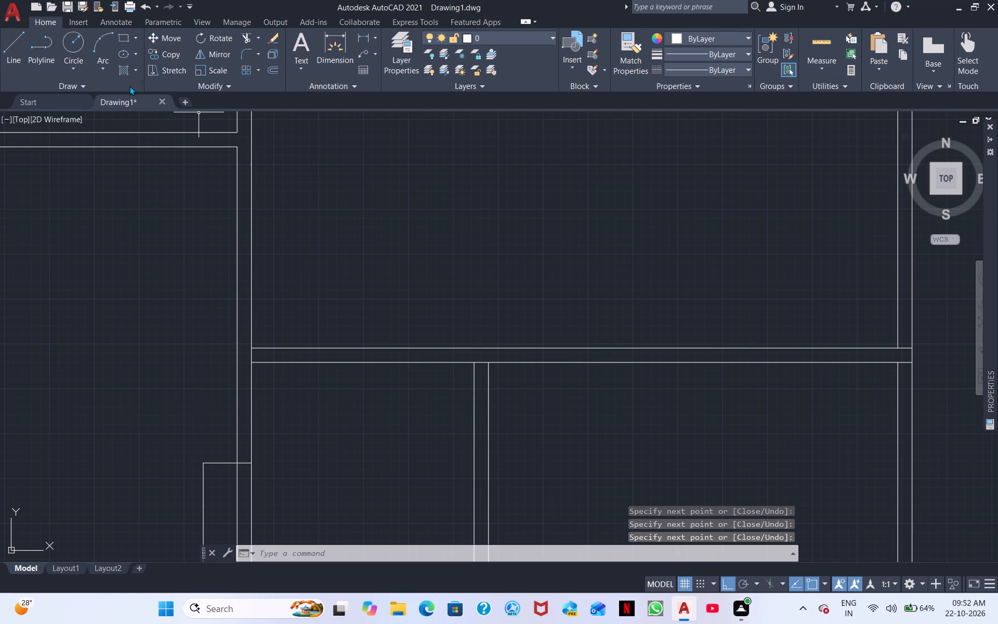
left_click(17, 56)
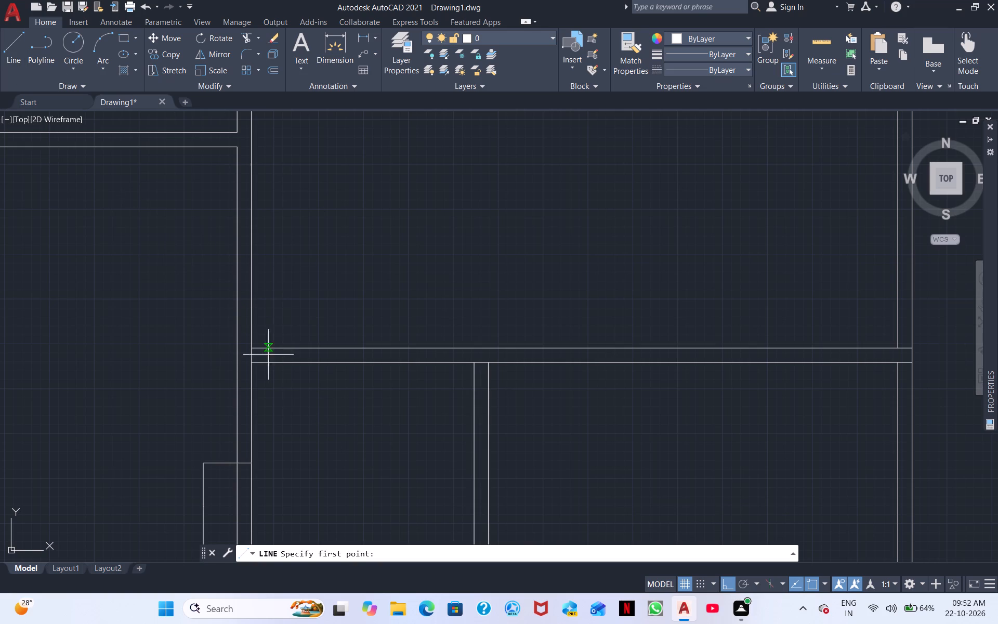
left_click(273, 346)
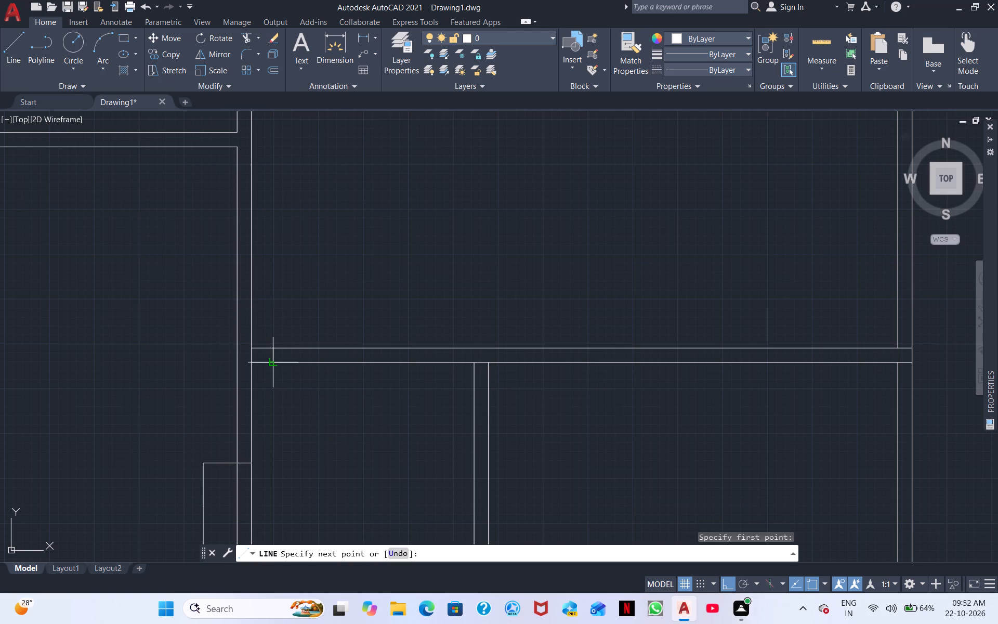
left_click(273, 361)
right_click(288, 380)
left_click(311, 387)
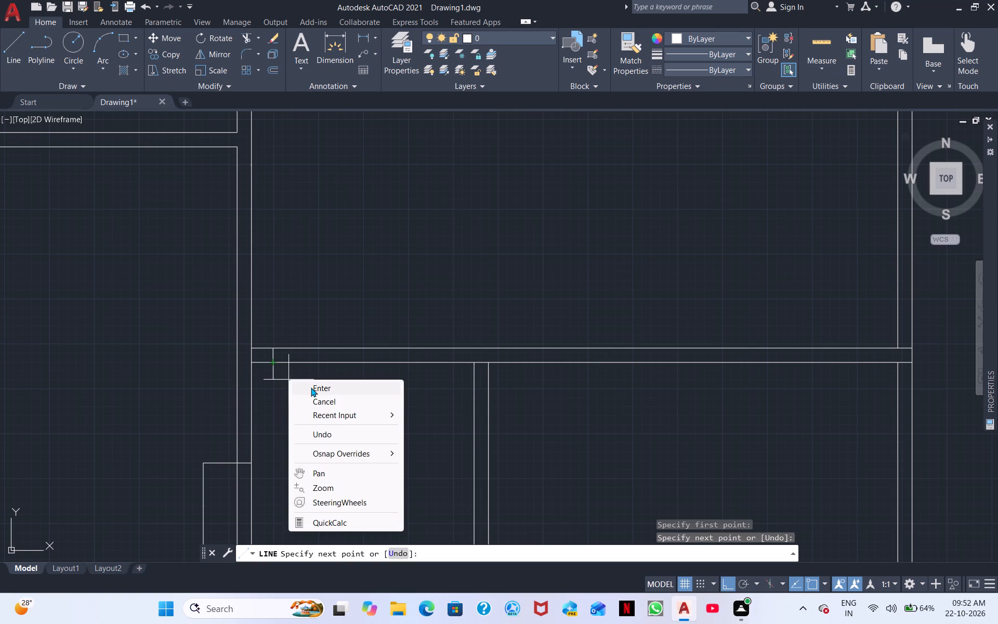
Draw a line across the middle-right room's vertical partition, continue it about 7'-6" to the right, and drop it to the lower partition.
right_click(323, 388)
left_click(388, 154)
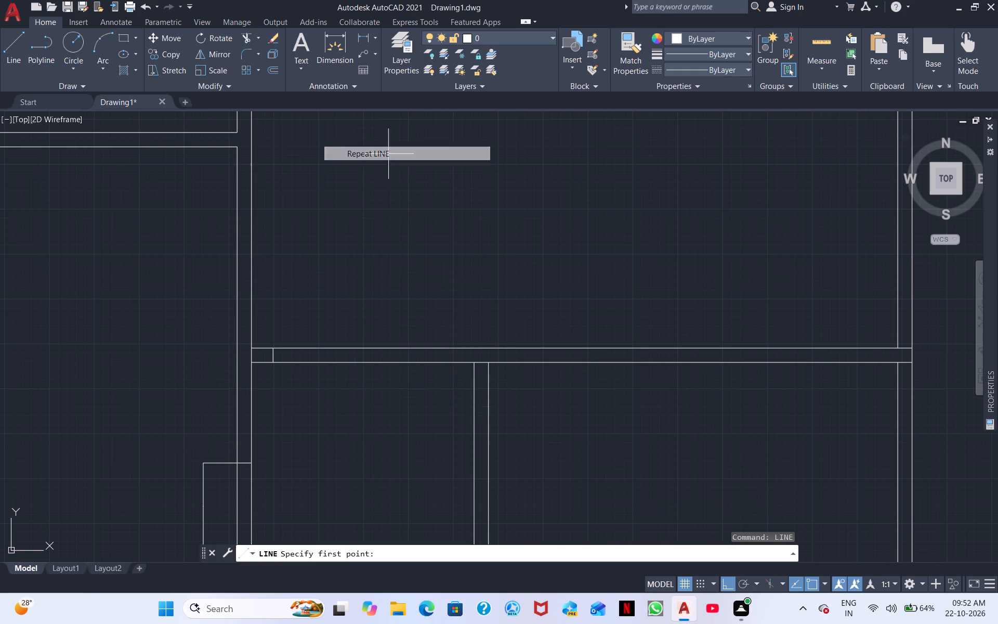
middle_click_drag(405, 422, 304, 272)
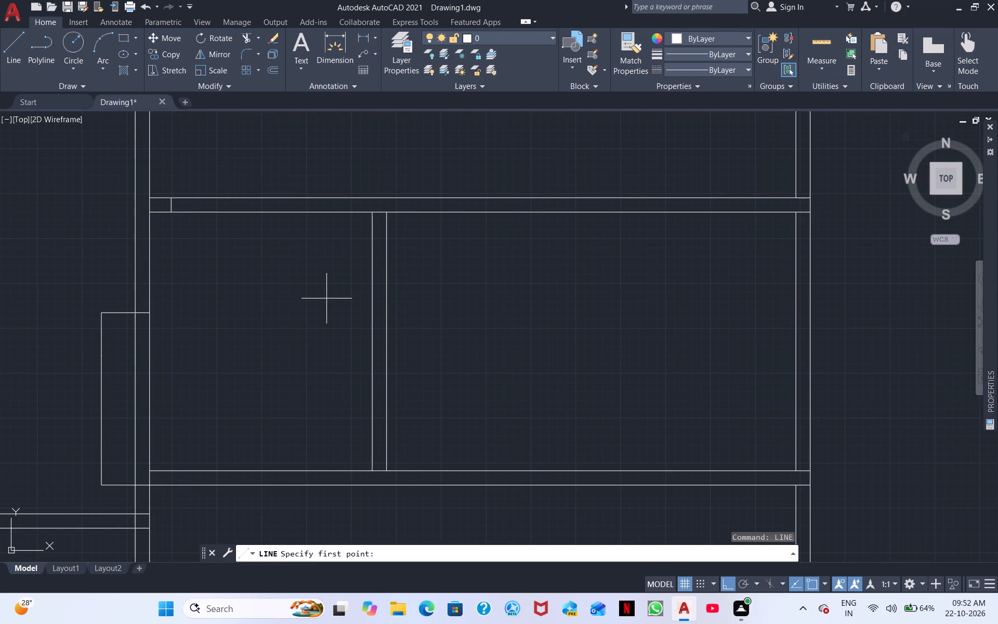
left_click(371, 305)
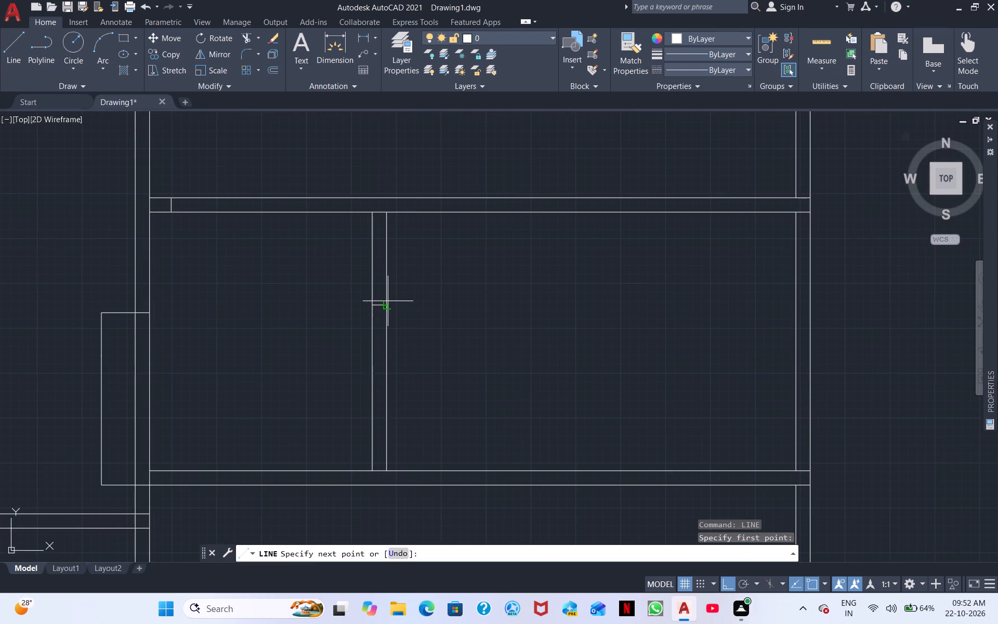
left_click(388, 301)
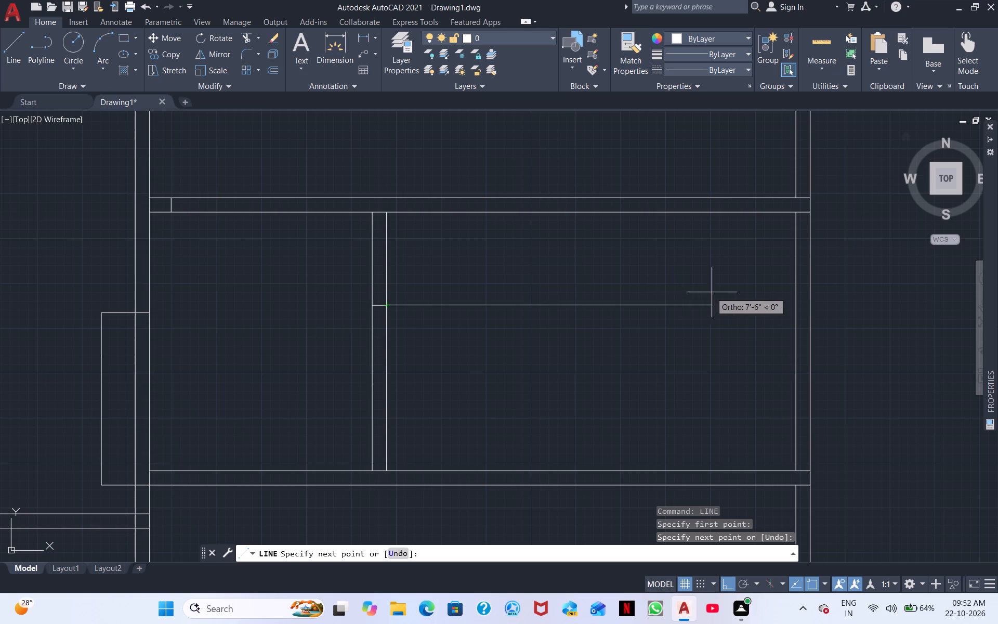
left_click(710, 310)
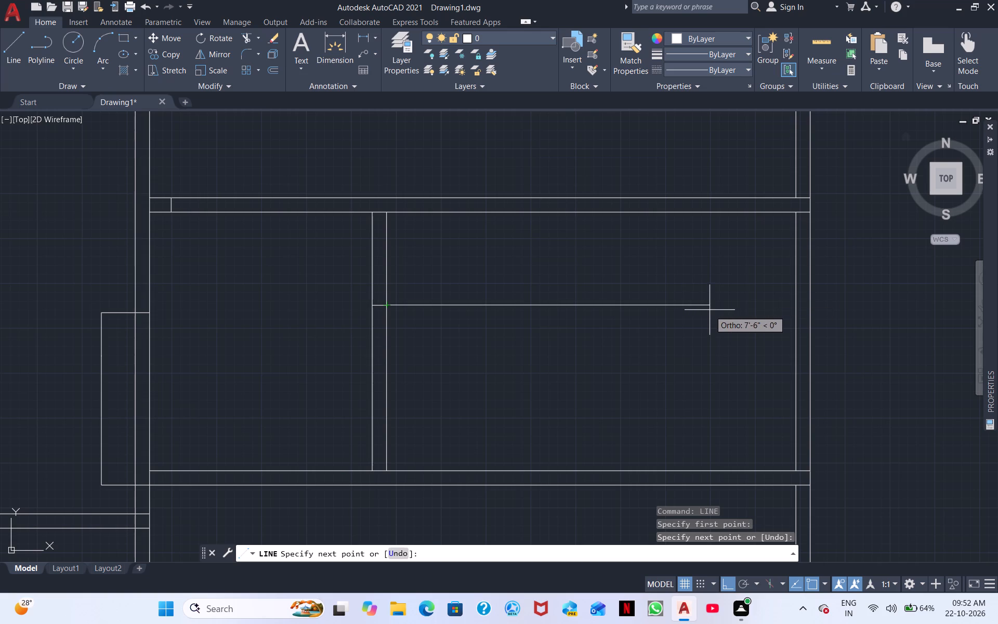
left_click(715, 471)
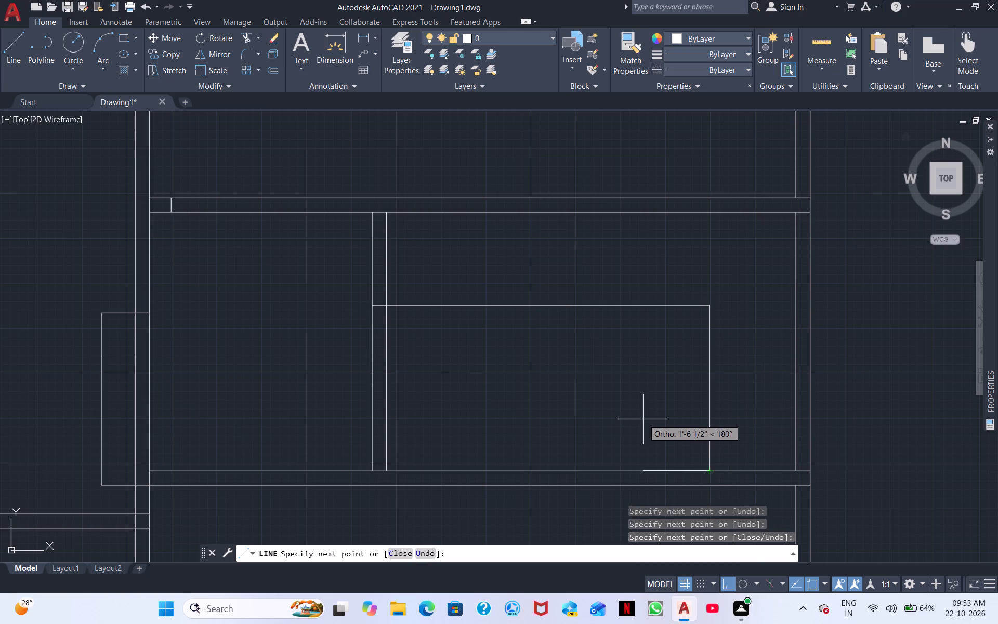
right_click(643, 419)
left_click(676, 424)
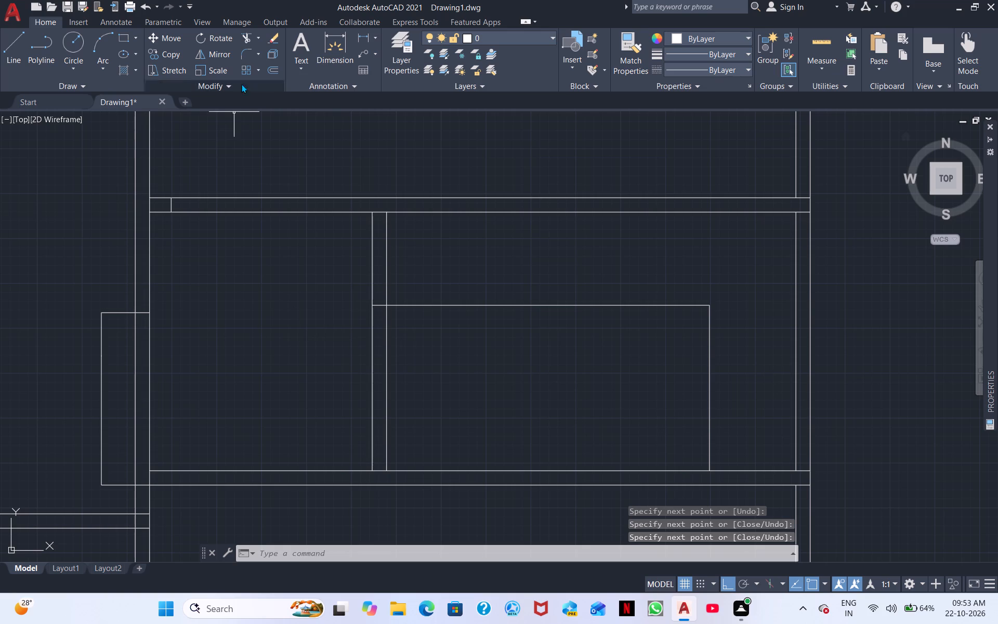
Extend the vertical partition's left line through the lower partition, and trim away both partition lines below the new horizontal line.
left_click(243, 41)
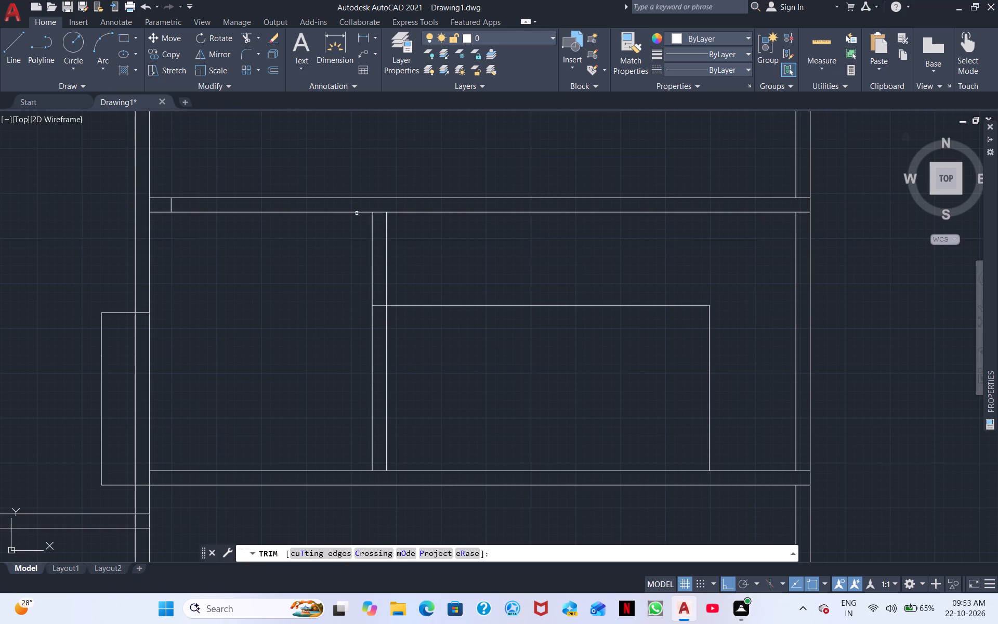
left_click(371, 358)
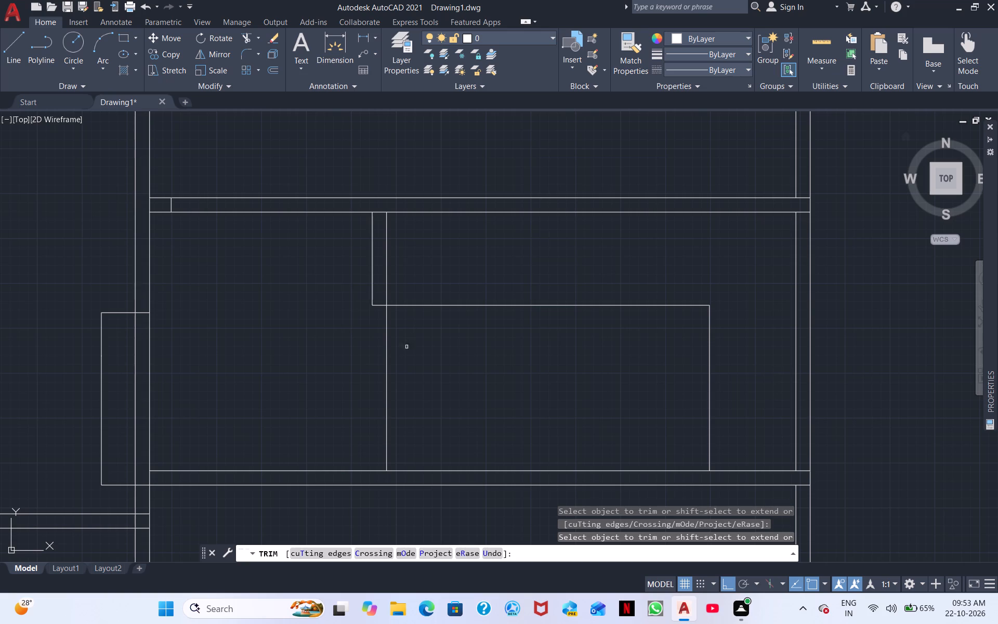
left_click(387, 421, "shift")
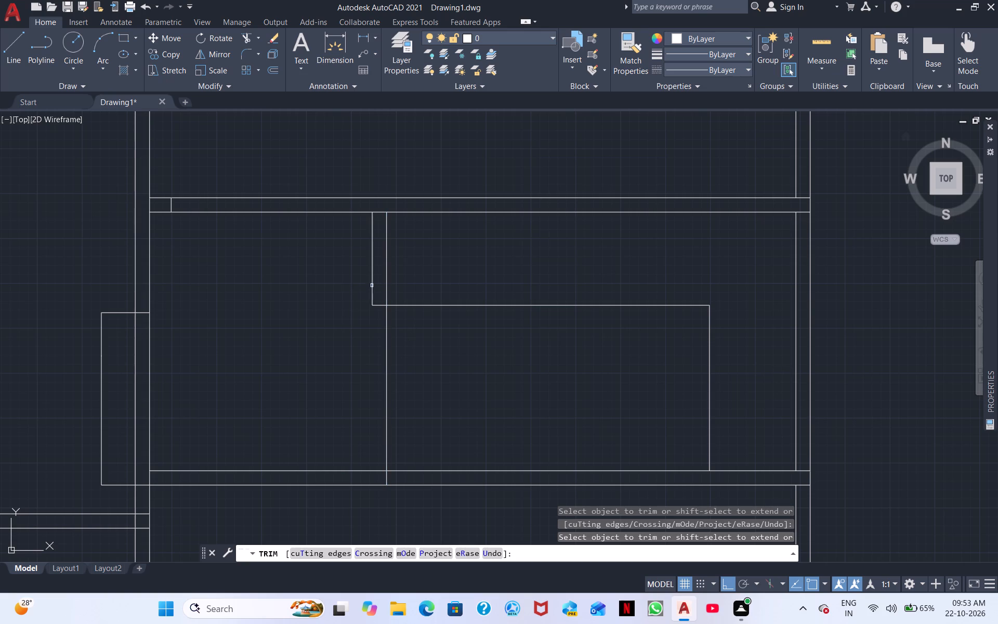
left_click(372, 285, "shift")
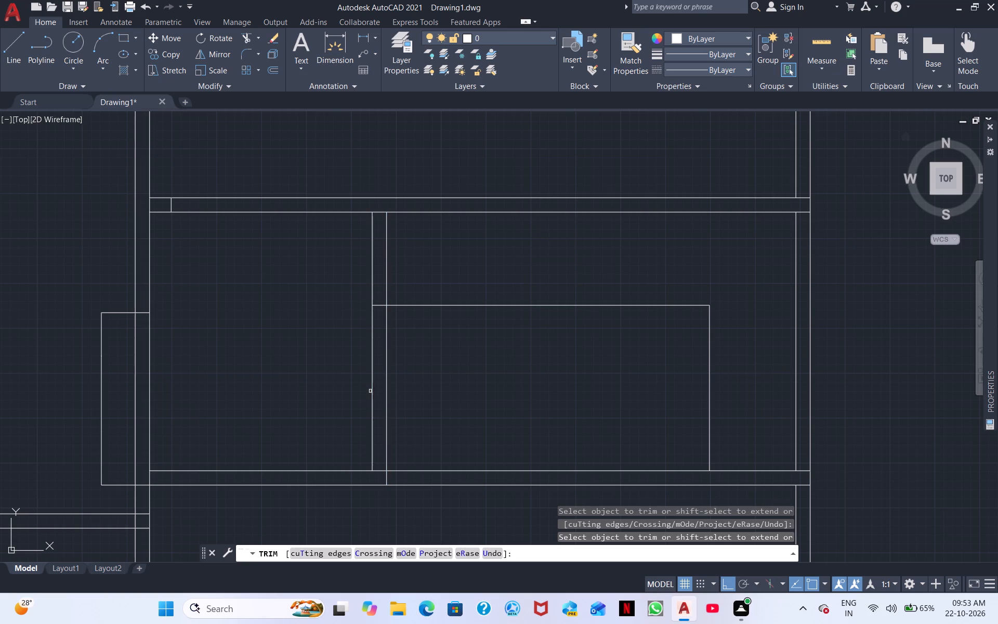
left_click(373, 393, "shift")
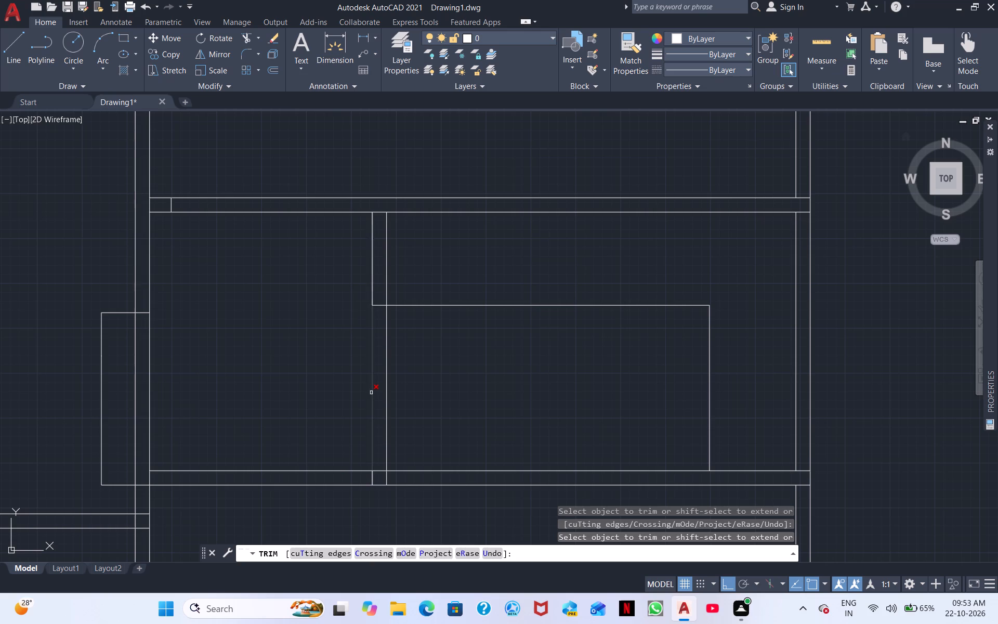
left_click(371, 393)
left_click(383, 388)
left_click_drag(385, 388, 395, 384)
left_click_drag(397, 381, 364, 384)
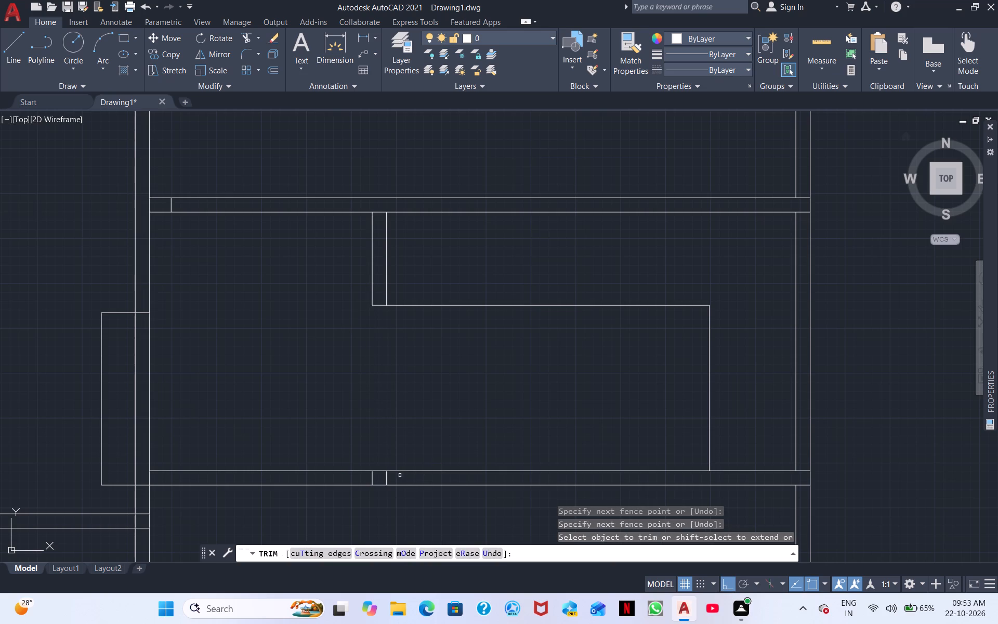
left_click(387, 481)
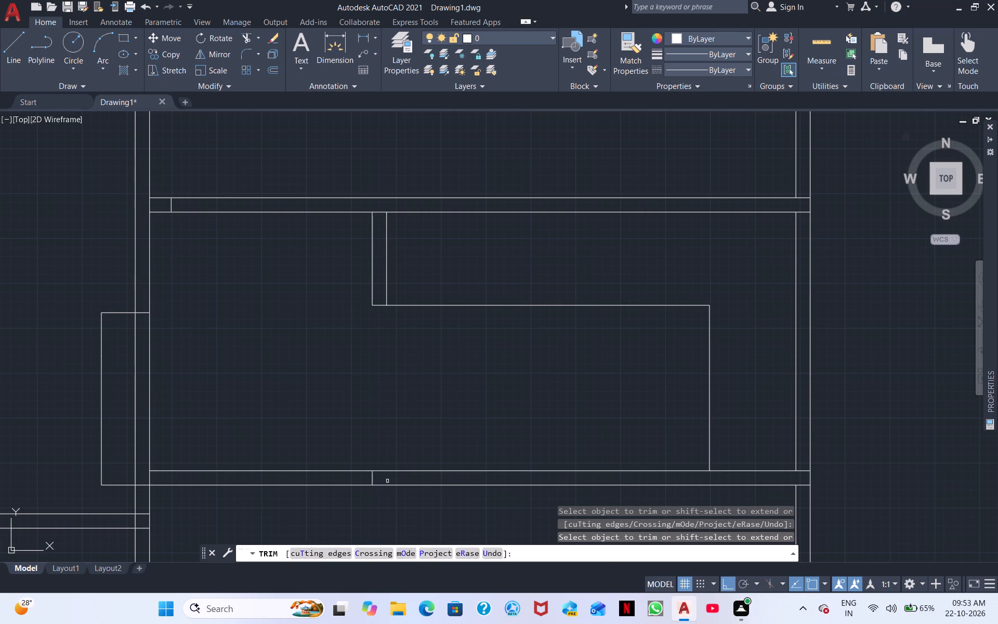
Extend the vertical partition's left line through the upper partition and trim an opening from there to the short line near the central wall.
middle_click(351, 404)
middle_click_drag(282, 406, 404, 403)
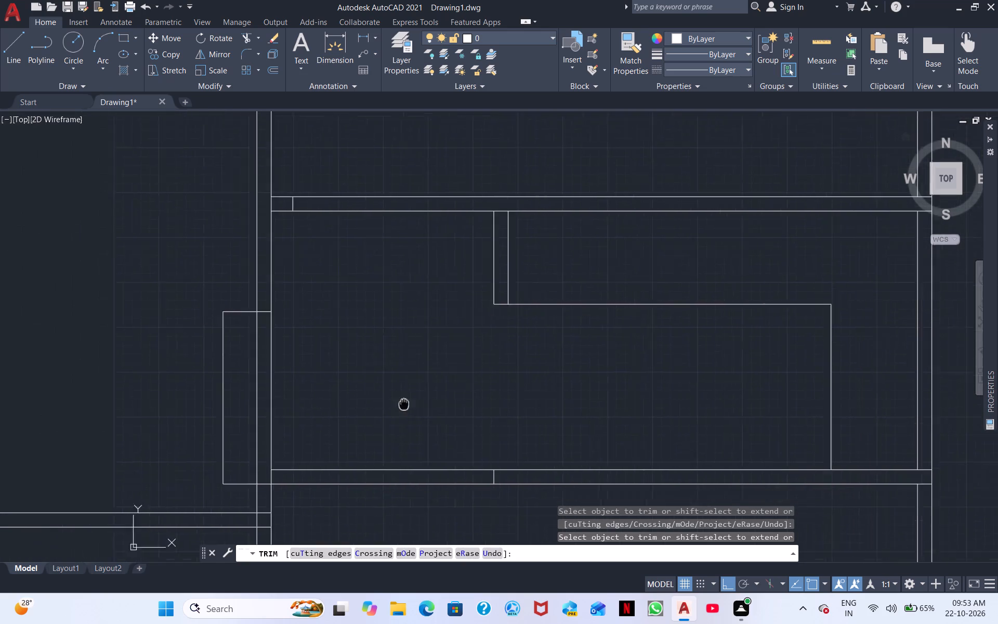
middle_click_drag(404, 403, 483, 367)
middle_click_drag(463, 319, 437, 485)
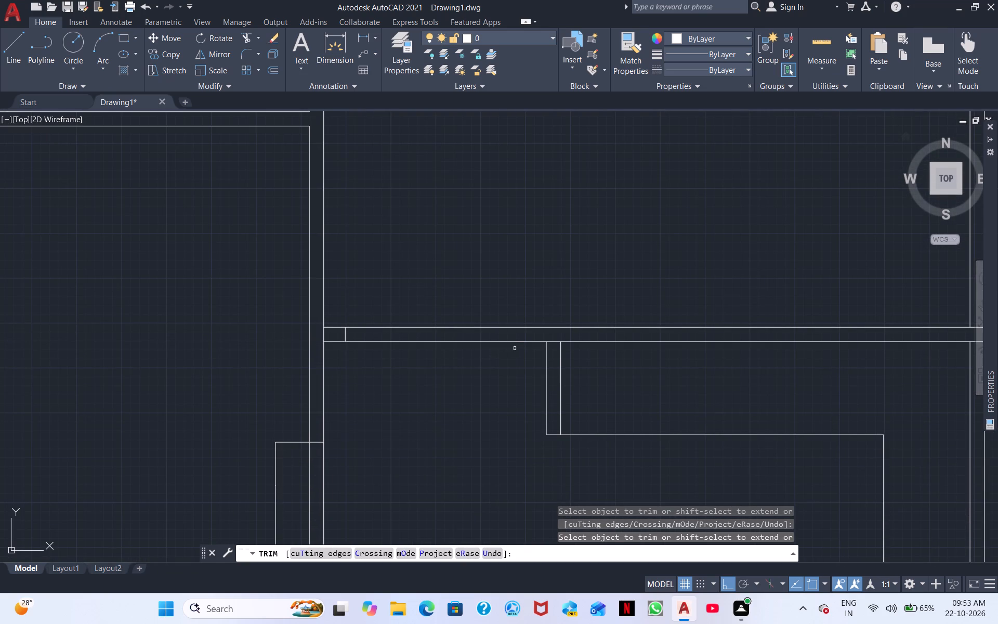
left_click(548, 361, "shift")
left_click_drag(458, 313, 458, 355)
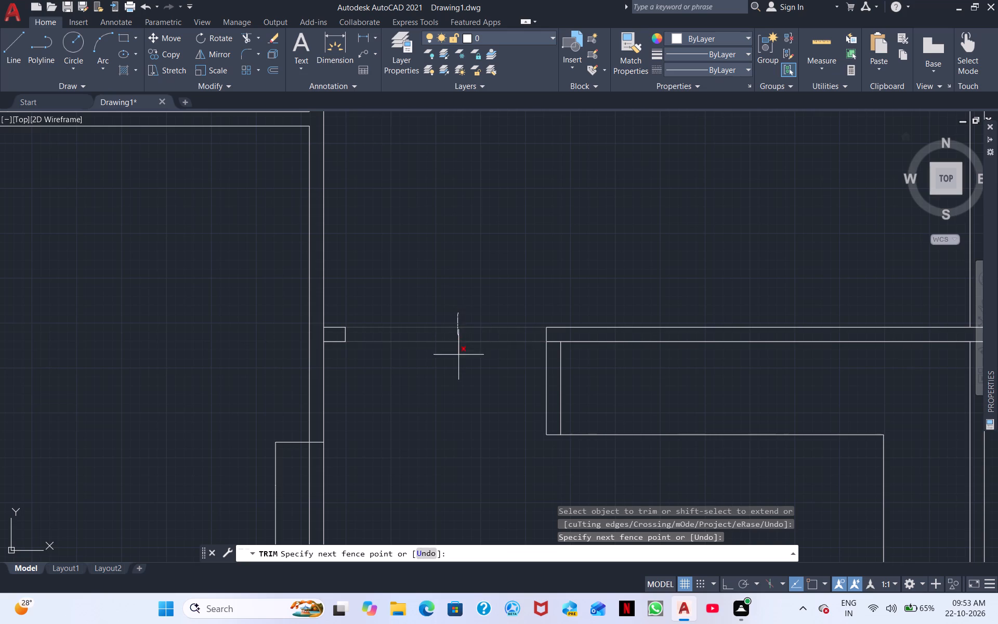
left_click_drag(458, 355, 458, 359)
Trim both lines of the lower partition between the central wall and its short end line.
scroll(454, 363, "down", 1)
middle_click_drag(451, 374, 431, 310)
scroll(424, 328, "down", 1)
middle_click_drag(422, 350, 398, 320)
scroll(363, 349, "up", 1)
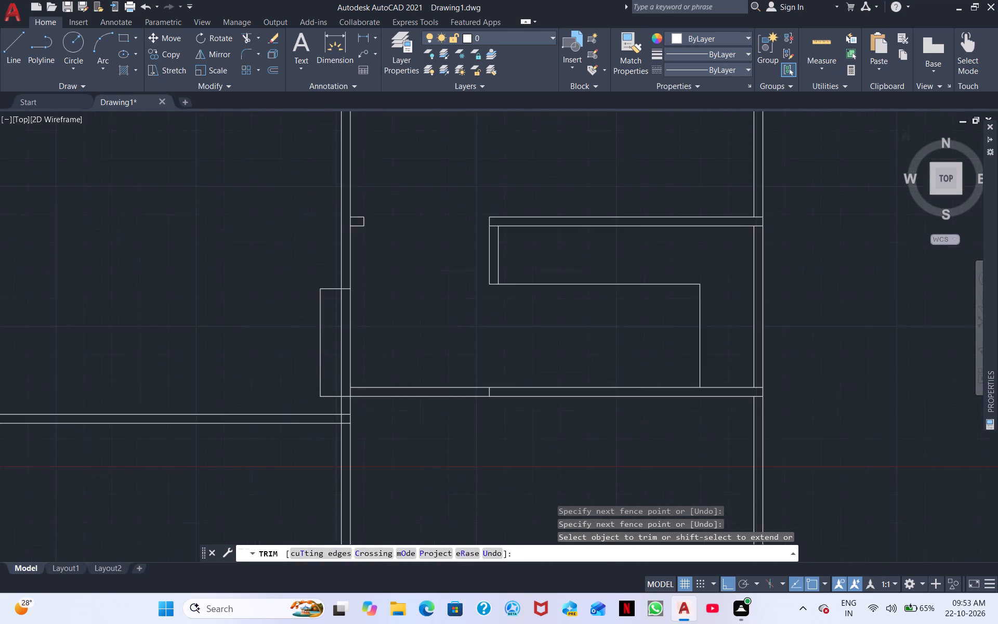
scroll(363, 349, "up", 1)
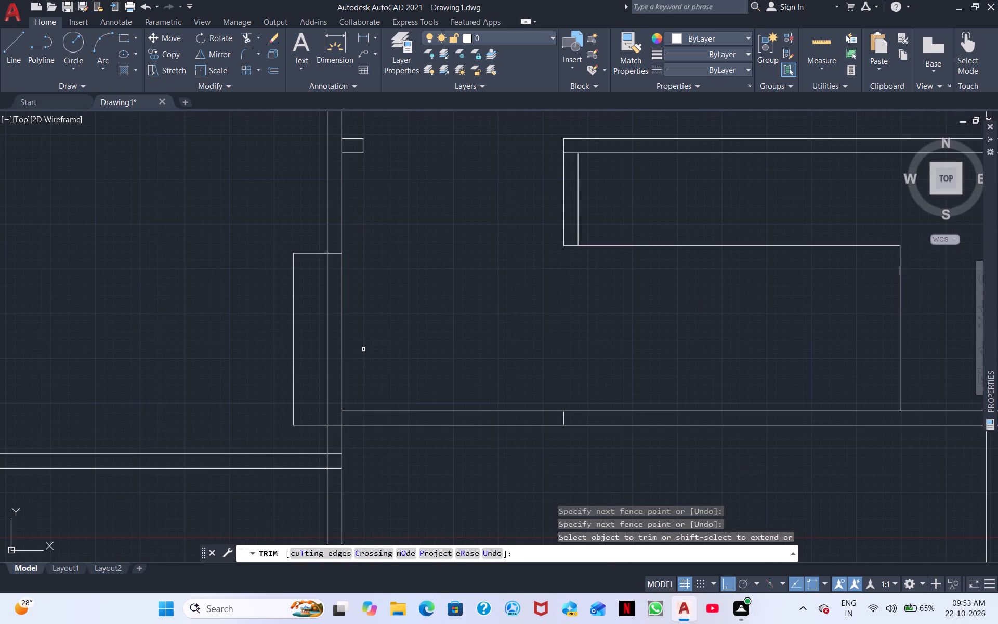
left_click(369, 410, "shift")
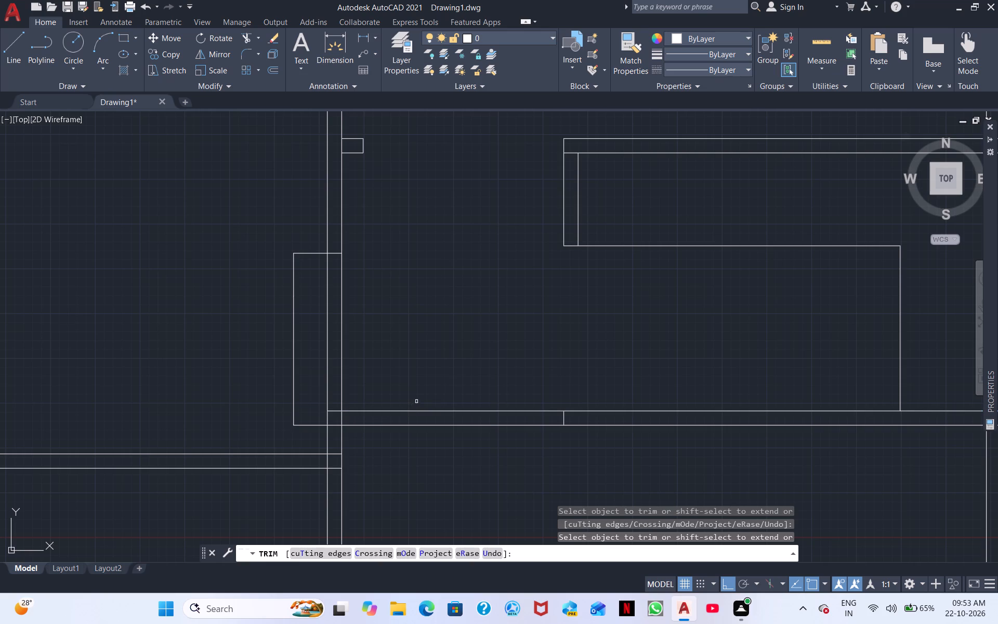
left_click(338, 411)
left_click(363, 410)
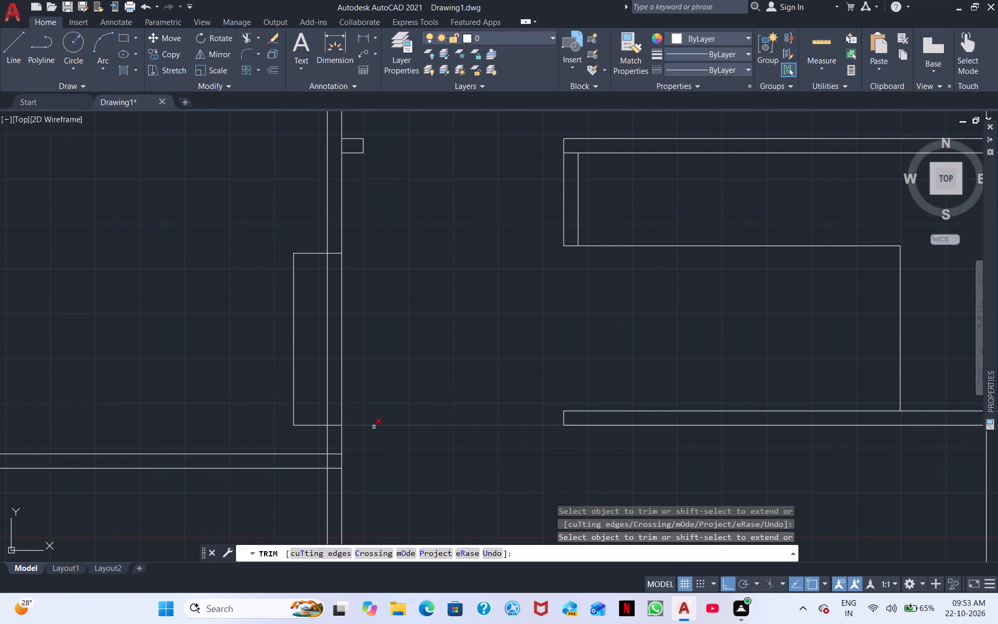
left_click(374, 427)
Trim the central wall between the two opening marks and remove the leftover guide lines projecting to its left.
left_click_drag(269, 361, 388, 361)
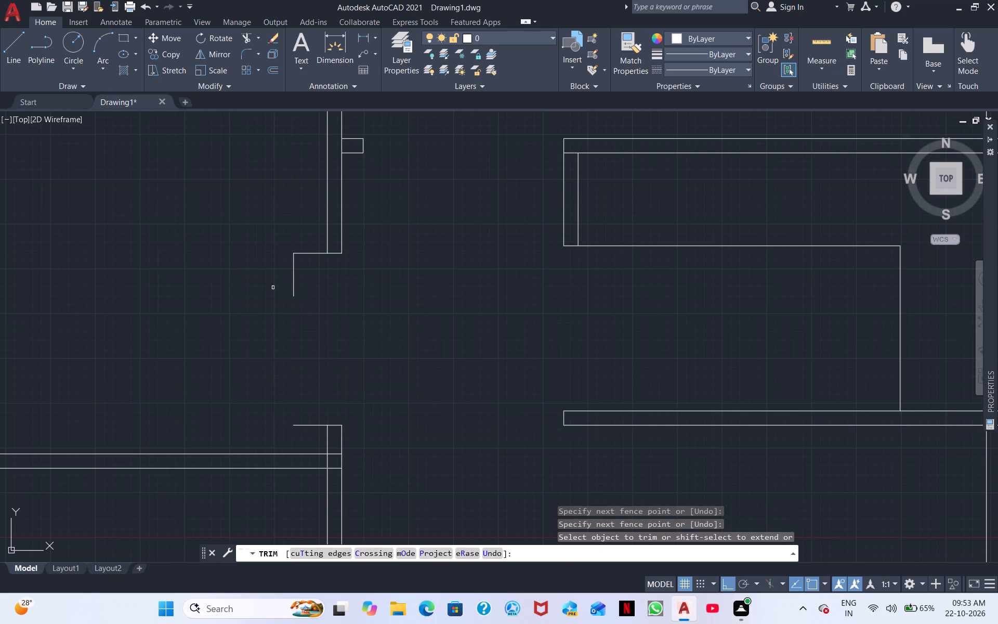
left_click(291, 284)
left_click_drag(304, 283, 315, 282)
left_click_drag(312, 257, 313, 236)
left_click_drag(305, 411, 307, 441)
Trim the crossing lines where the left room's lower partition and the short wall stub meet the central wall.
middle_click_drag(339, 398, 472, 379)
scroll(427, 343, "down", 1)
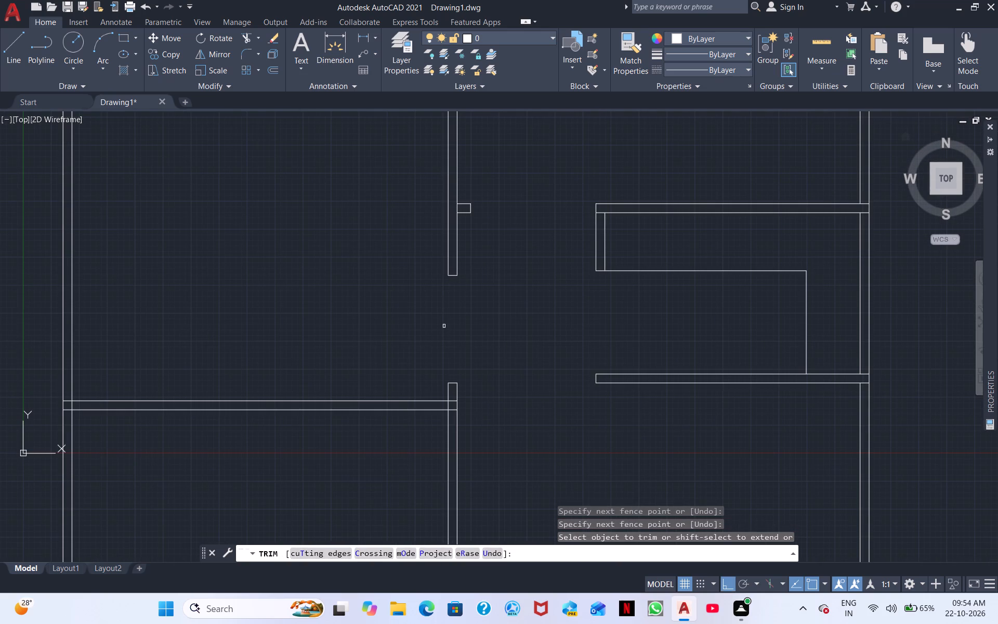
left_click(453, 410)
middle_click_drag(471, 319, 470, 425)
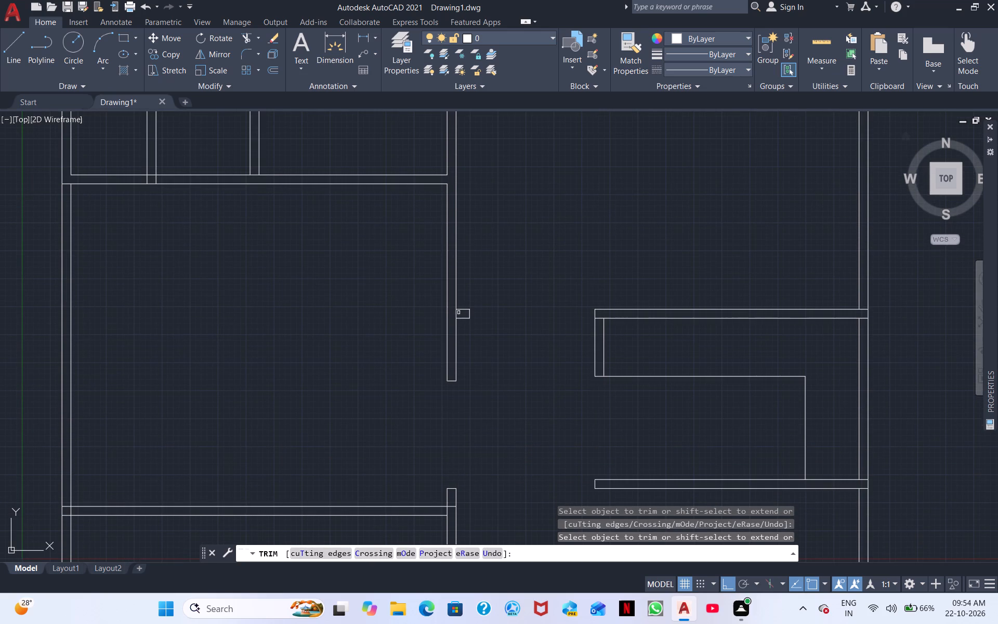
left_click(457, 313)
Trim the upper partition's overlapping lines at its corner with the short vertical partition and inside the right outer wall.
scroll(501, 340, "down", 3)
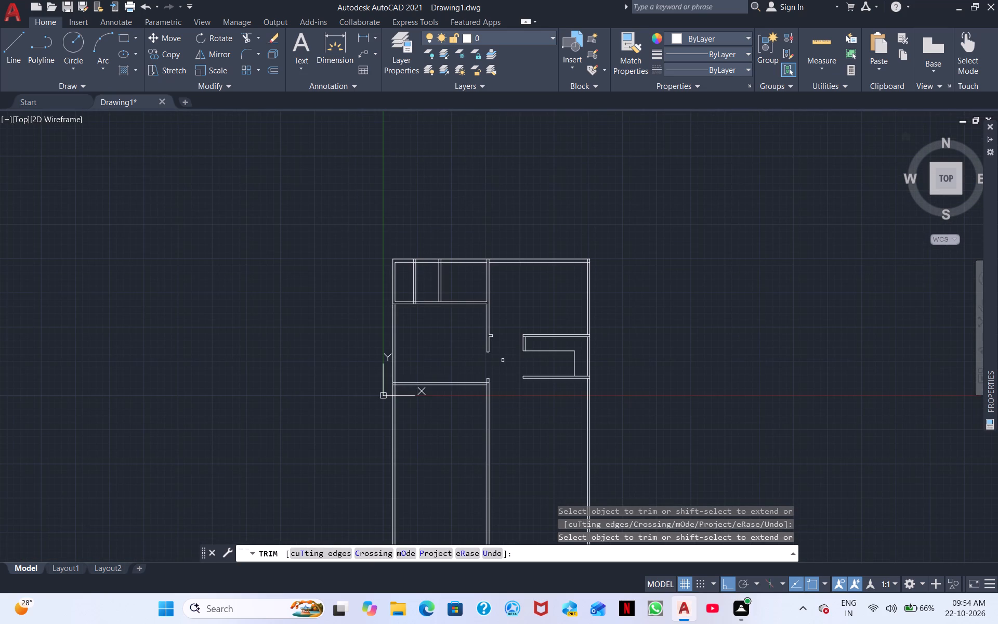
scroll(504, 359, "up", 3)
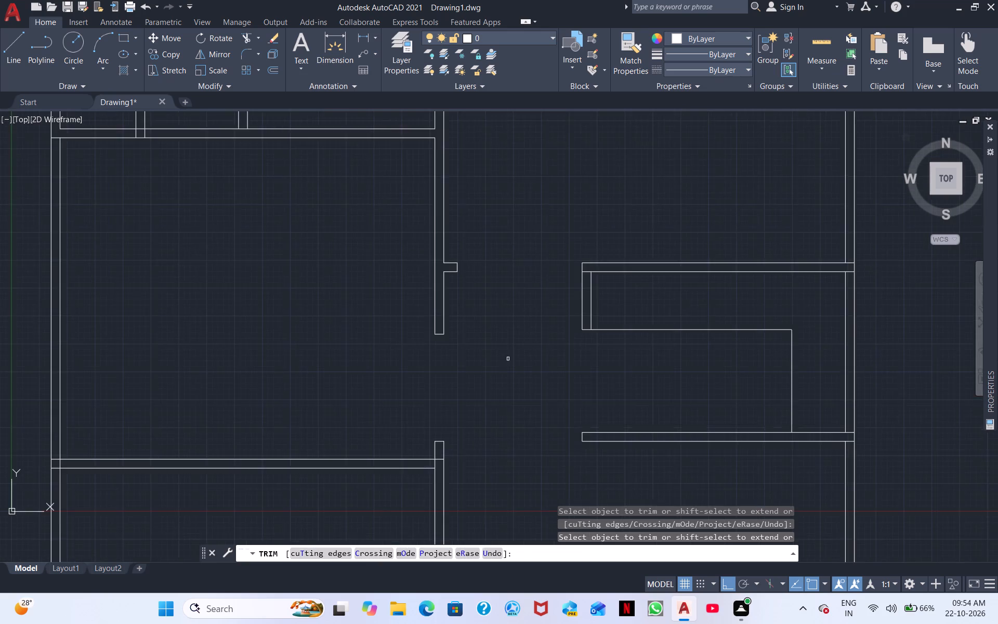
middle_click_drag(506, 362, 405, 503)
left_click(487, 412)
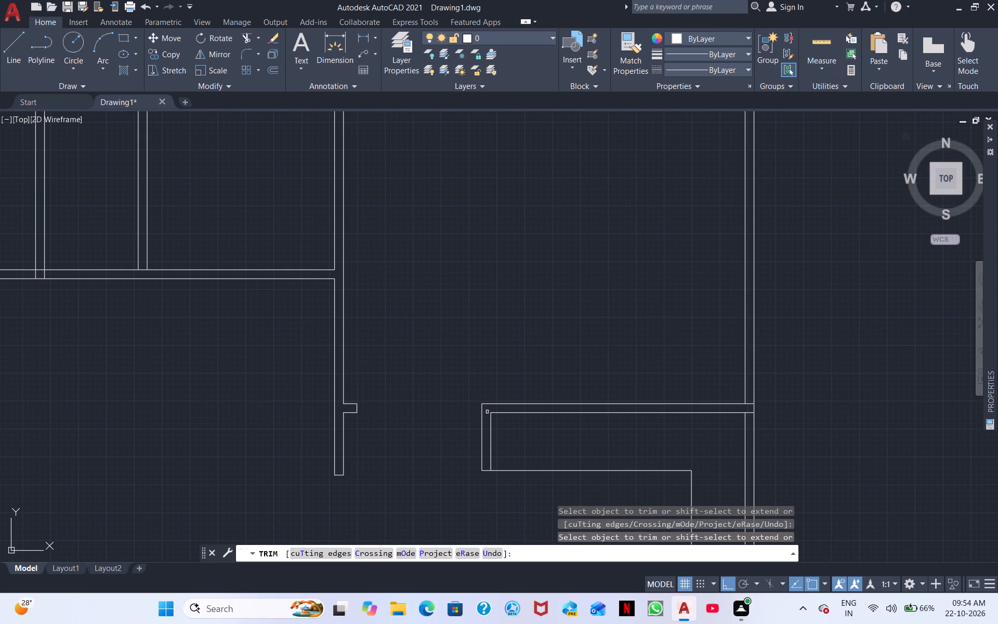
left_click_drag(751, 414, 750, 408)
left_click(748, 402)
scroll(531, 348, "down", 2)
middle_click_drag(529, 349, 523, 370)
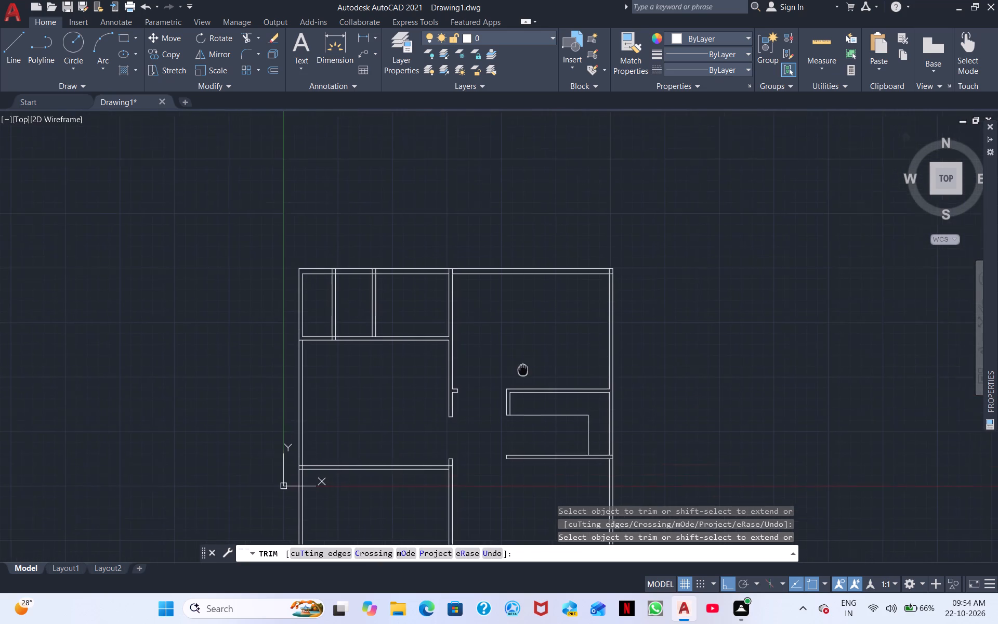
middle_click_drag(523, 370, 513, 442)
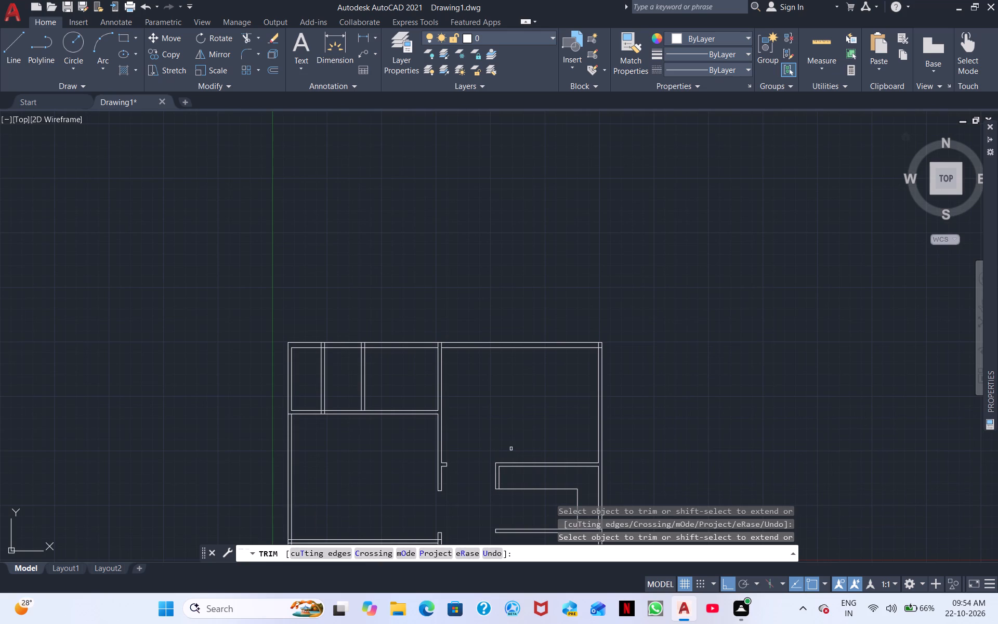
right_click(401, 377)
left_click(441, 386)
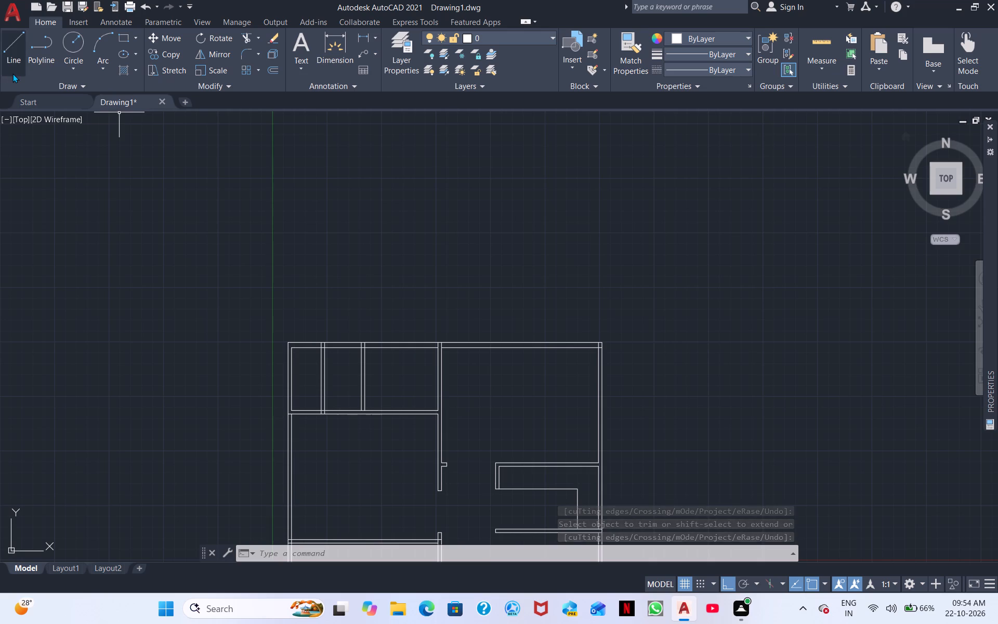
Draw a horizontal guide line across the central wall, just above the upper-left room's lower partition, projecting past the wall's outer face.
left_click(15, 50)
scroll(252, 290, "up", 2)
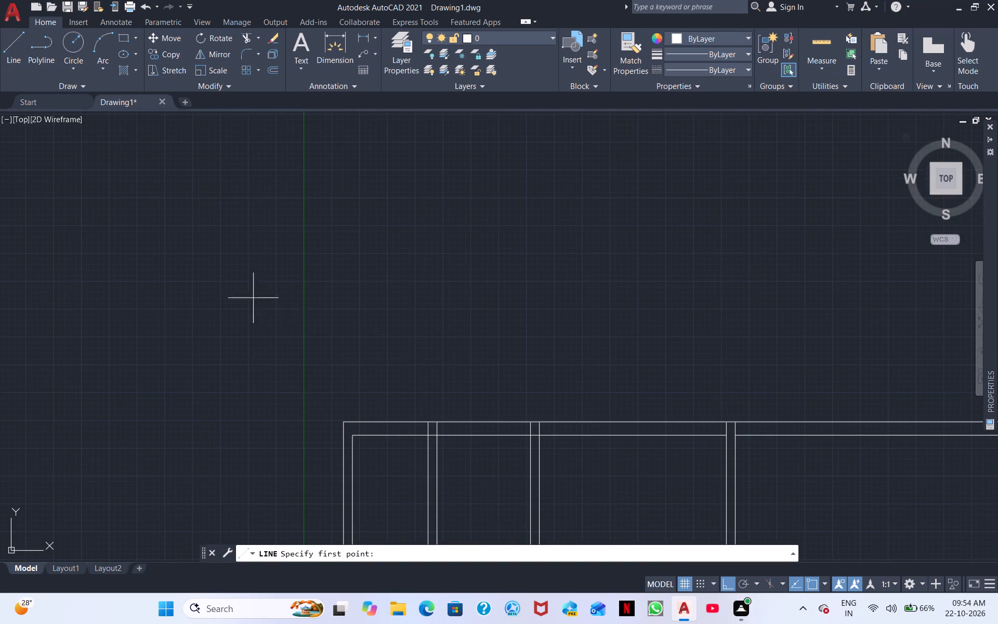
middle_click_drag(434, 366, 243, 222)
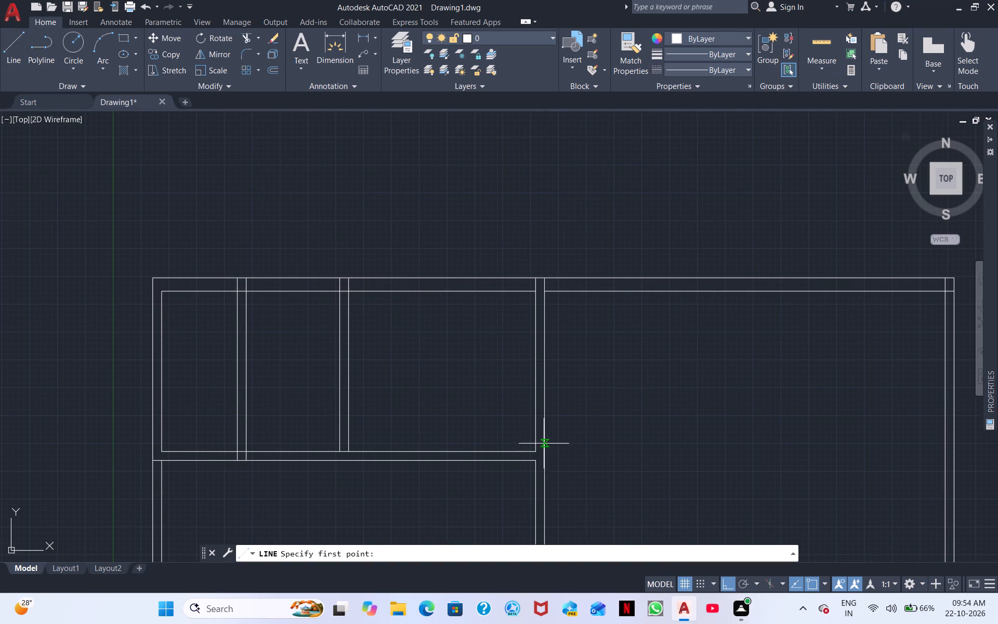
scroll(532, 436, "up", 4)
scroll(549, 477, "down", 2)
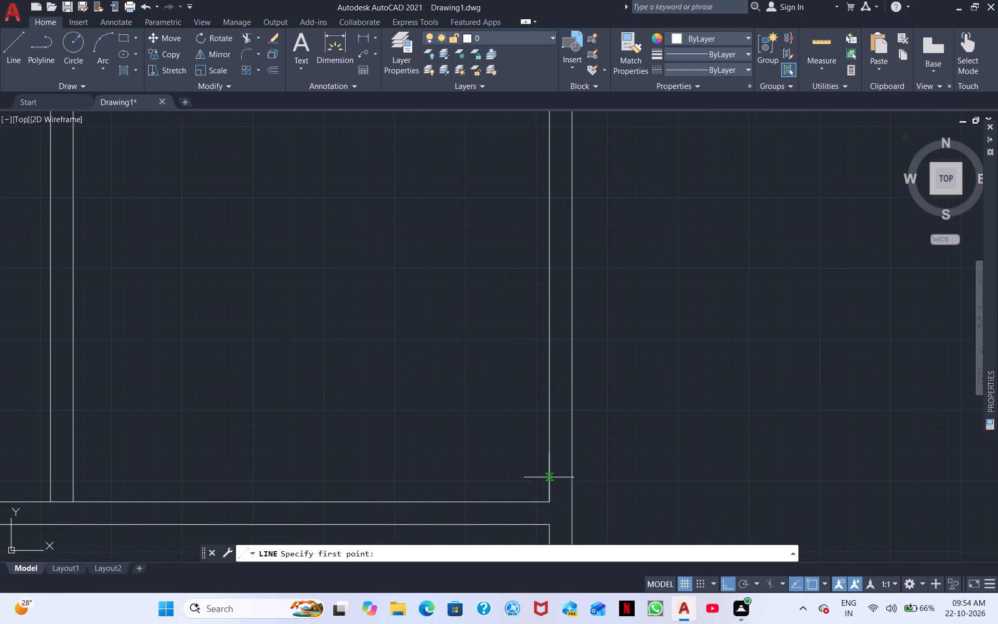
left_click(550, 466)
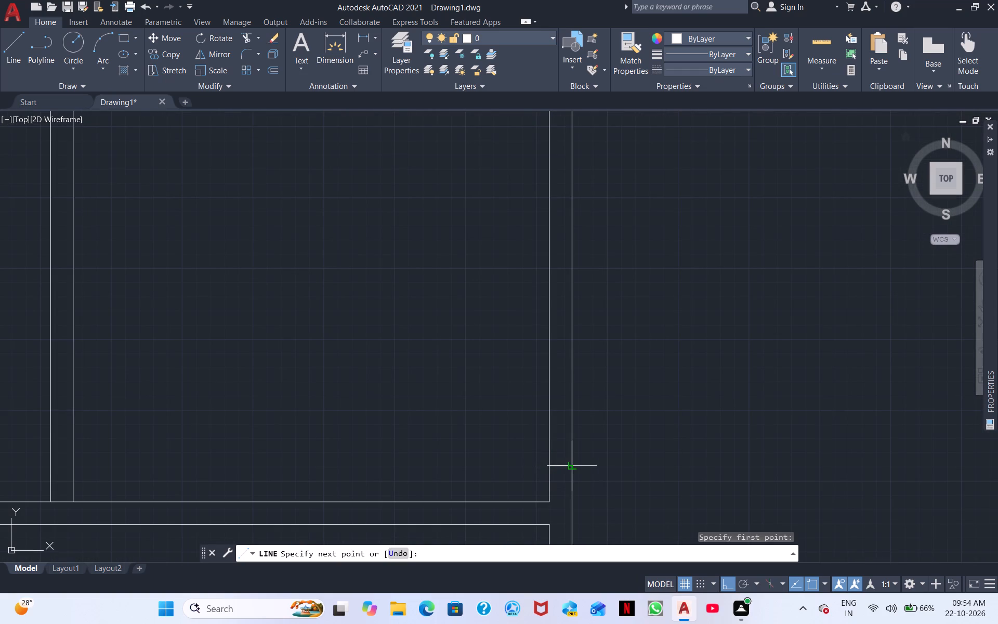
left_click(573, 465)
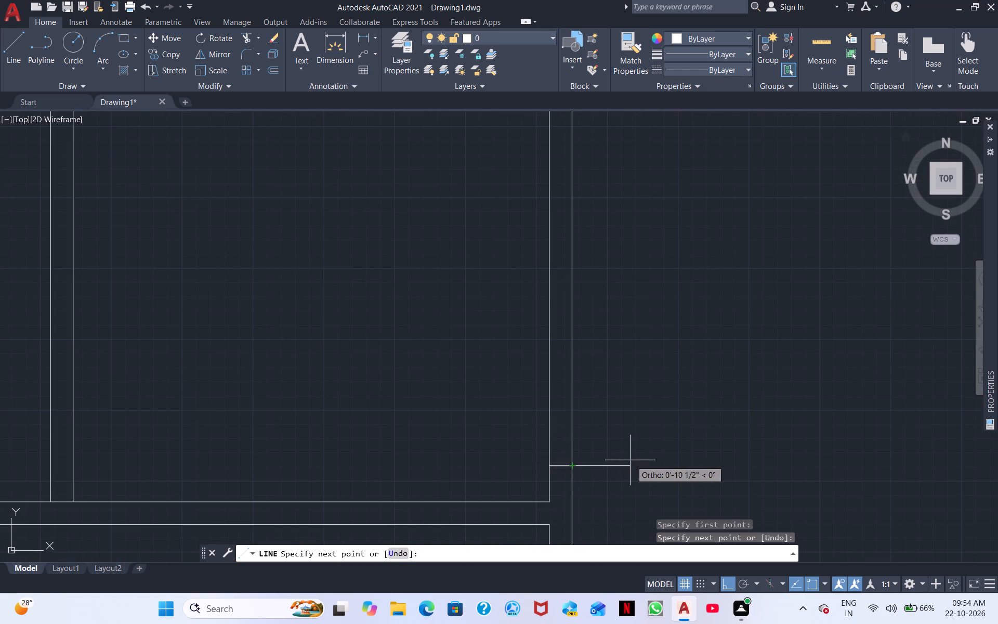
left_click(630, 460)
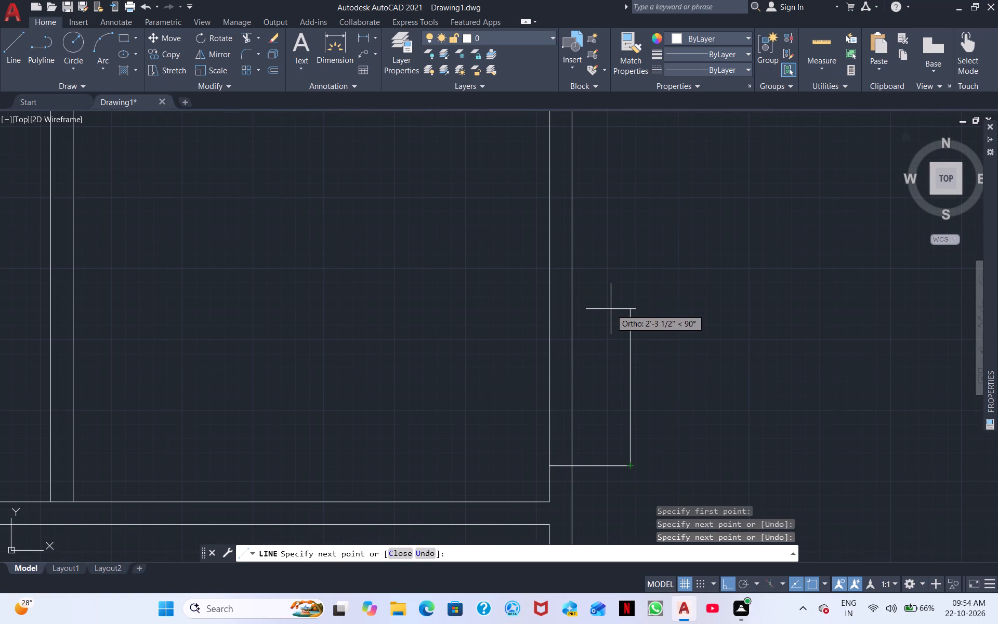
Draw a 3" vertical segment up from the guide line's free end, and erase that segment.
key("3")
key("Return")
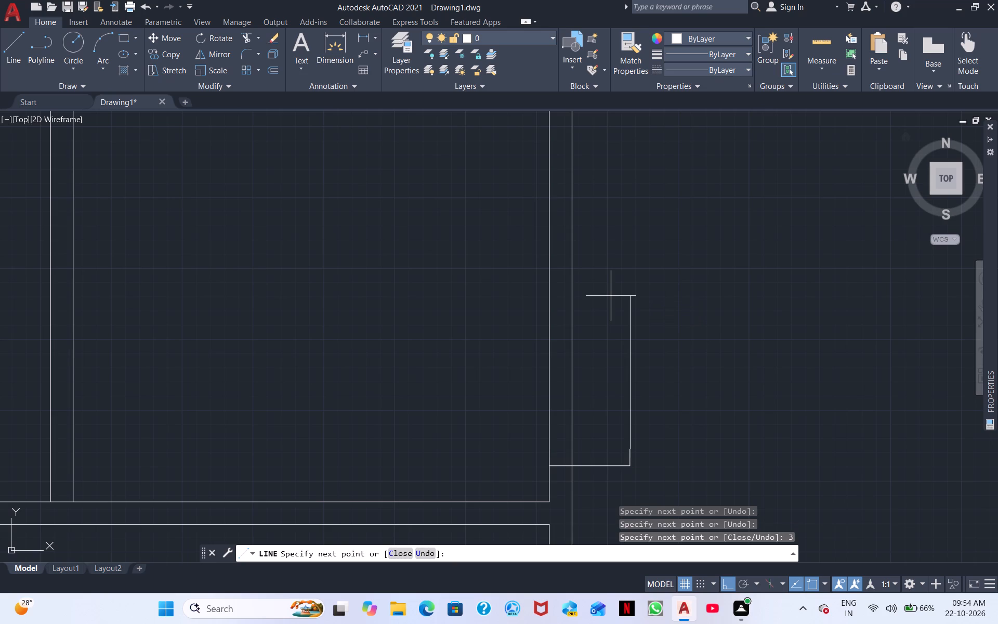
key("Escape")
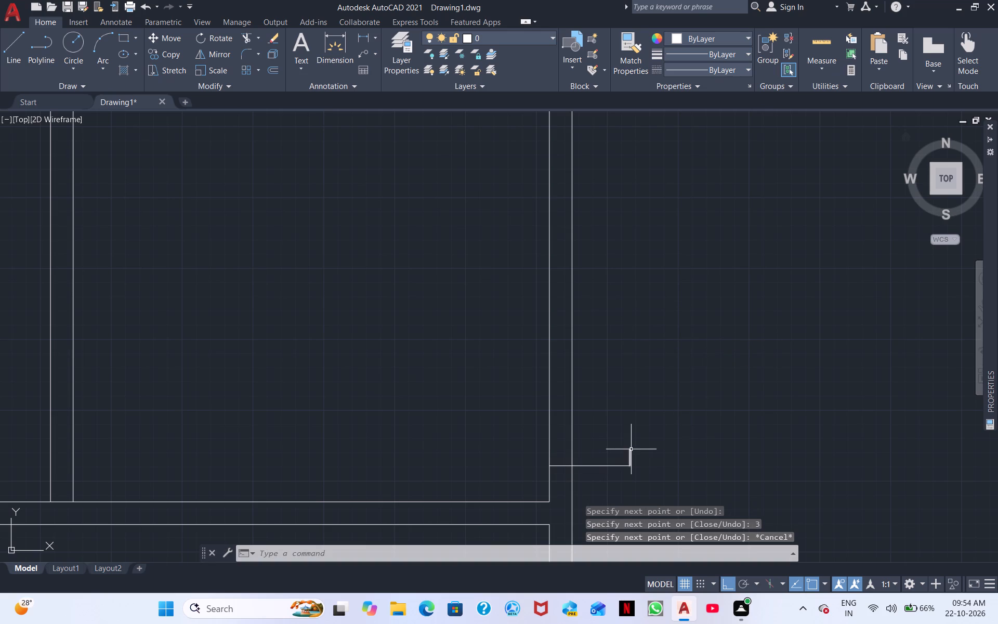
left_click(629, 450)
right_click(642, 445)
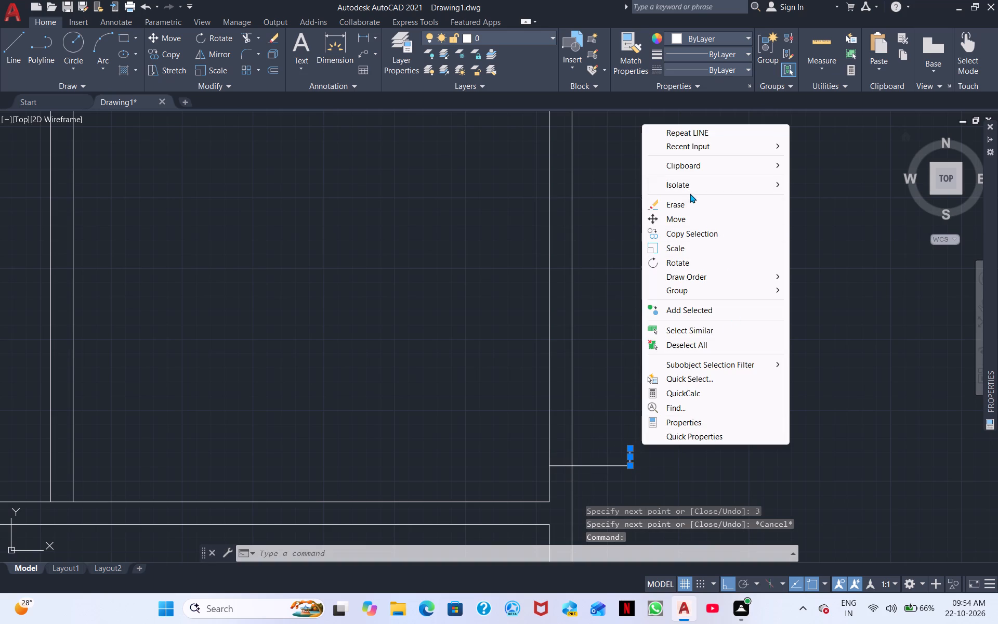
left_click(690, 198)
Mark a 3' opening on the central wall with a 3' line up from the guide's free end and a return line across both wall faces.
left_click(10, 57)
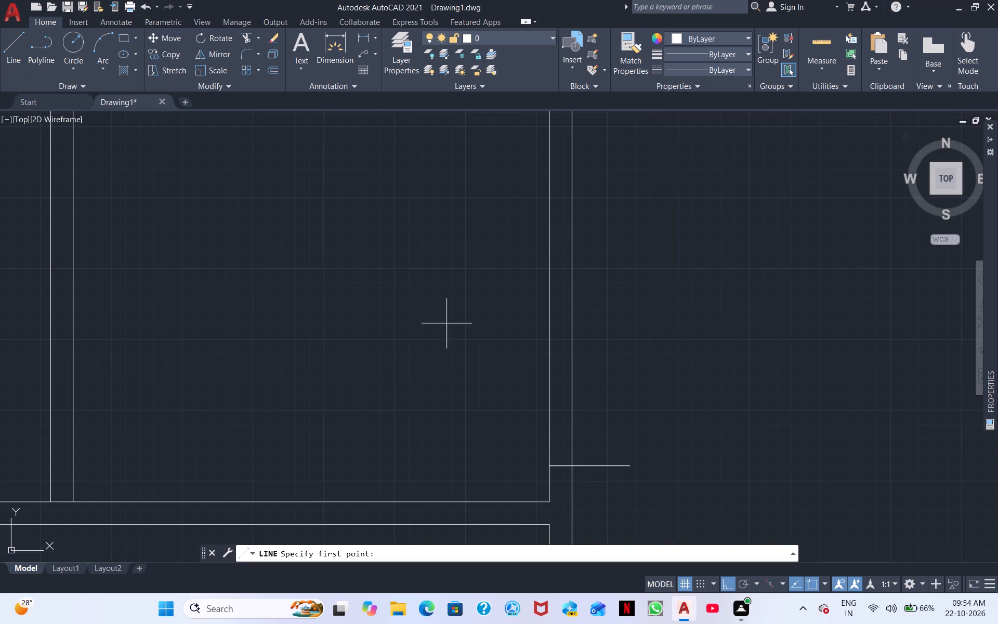
scroll(616, 479, "up", 1)
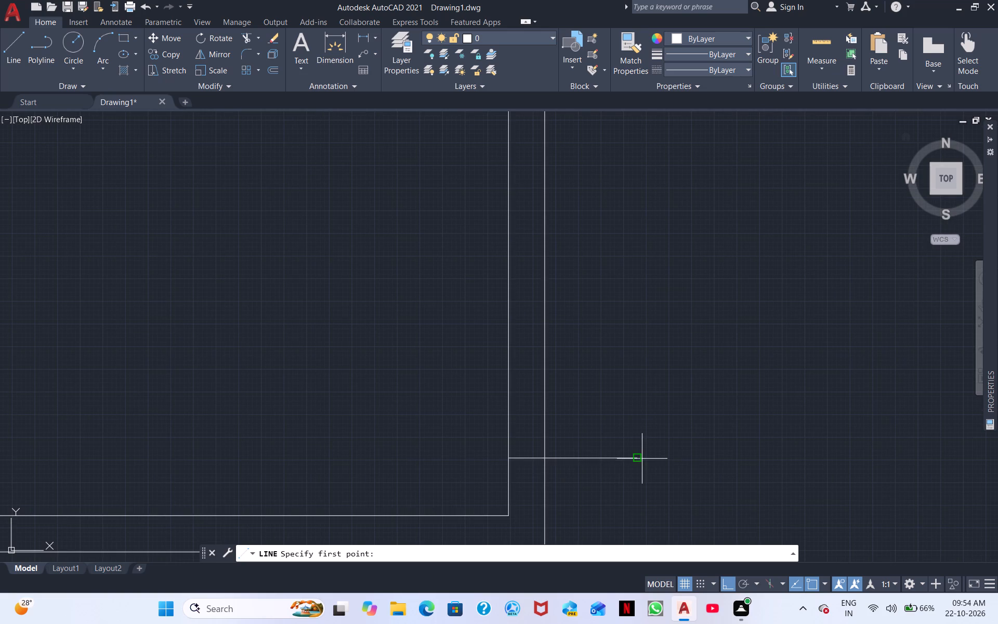
left_click(642, 459)
type("3'")
key("Return")
scroll(572, 114, "down", 1)
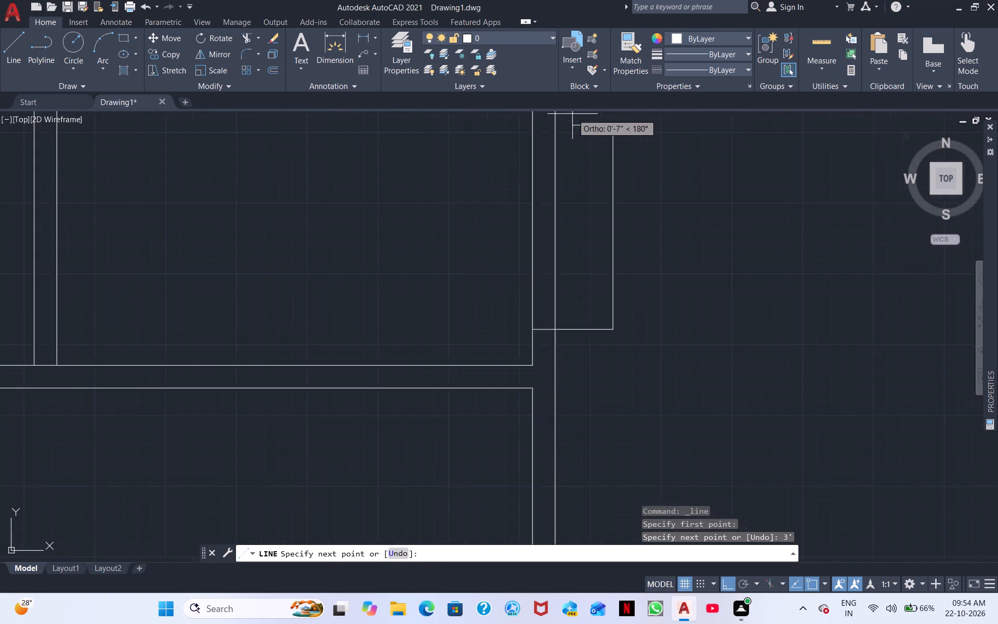
scroll(572, 114, "down", 1)
middle_click_drag(573, 175, 565, 347)
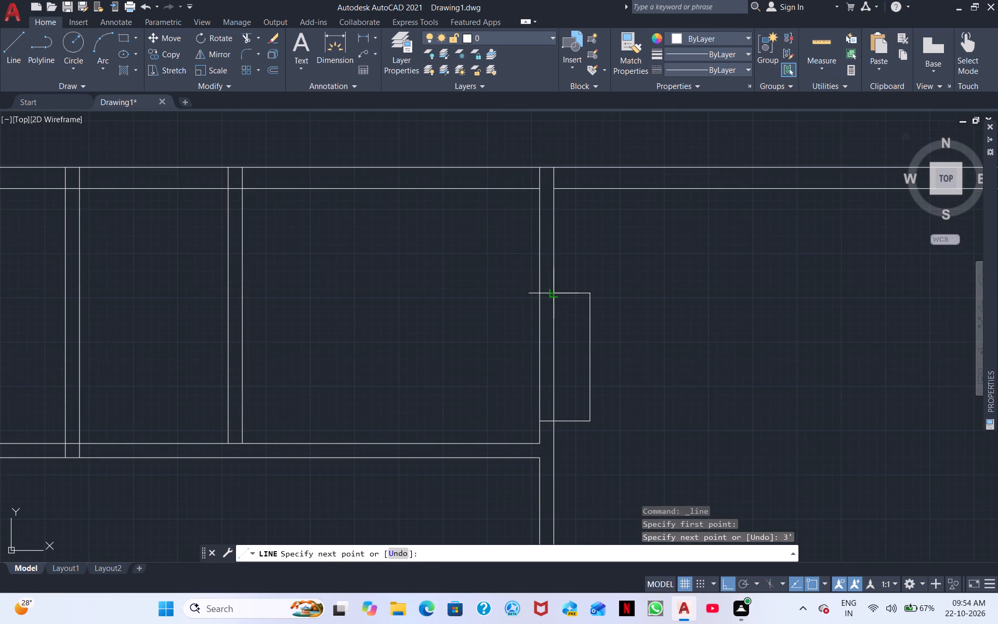
left_click(554, 293)
left_click(541, 293)
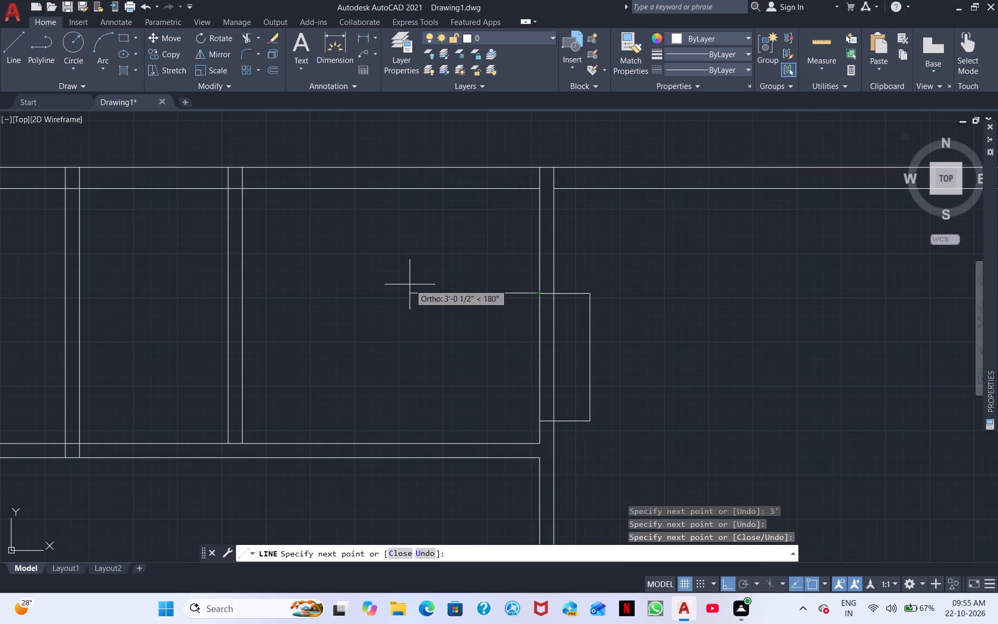
right_click(489, 298)
left_click(506, 304)
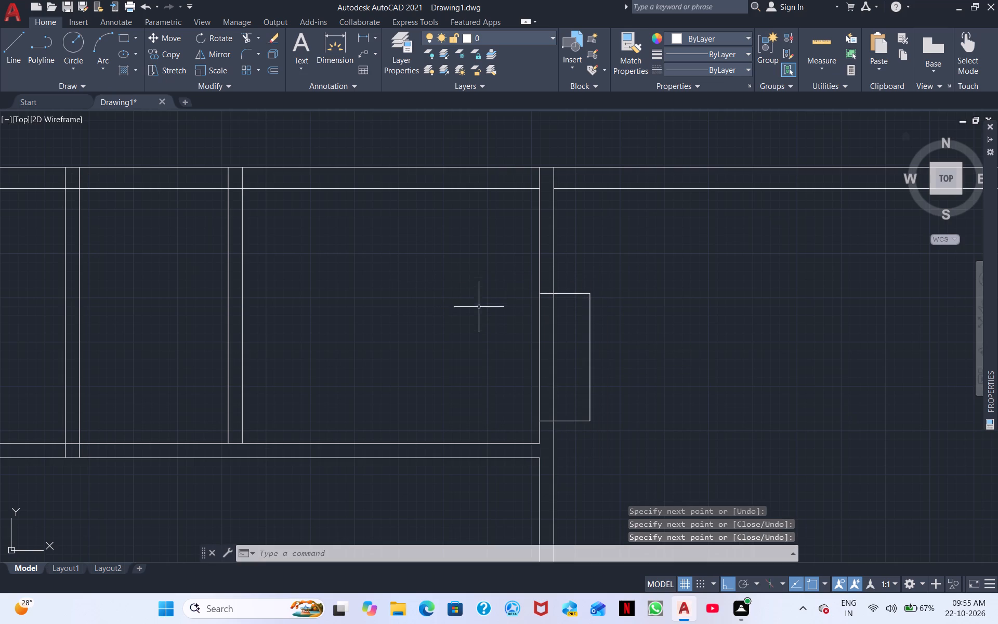
Mark a 2' opening near the lower end of the vertical partition nearest the central wall, with connected lines crossing both faces.
middle_click_drag(410, 362, 508, 373)
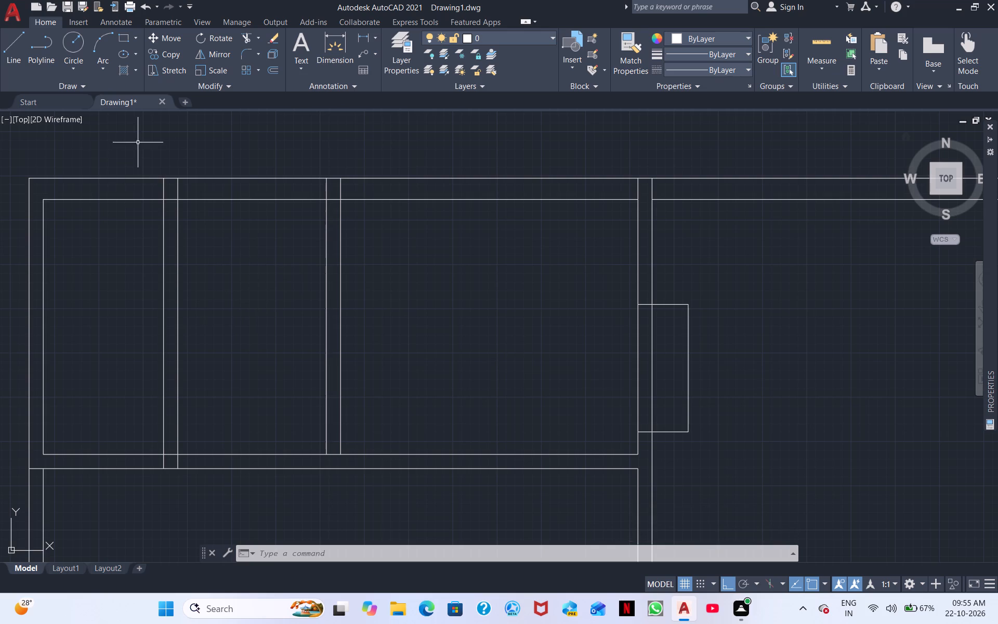
left_click(18, 47)
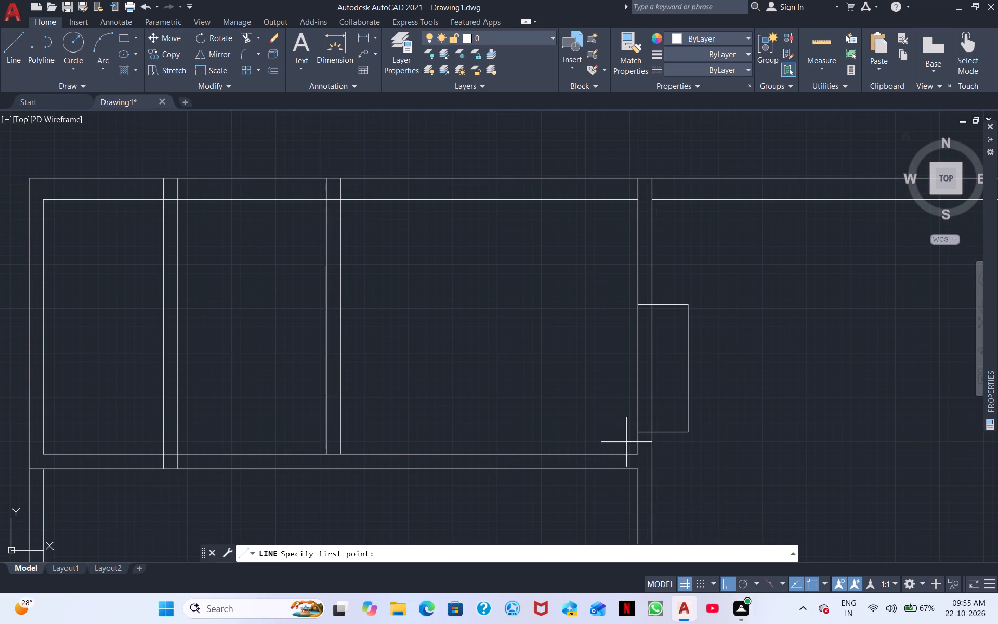
left_click(338, 433)
left_click(326, 432)
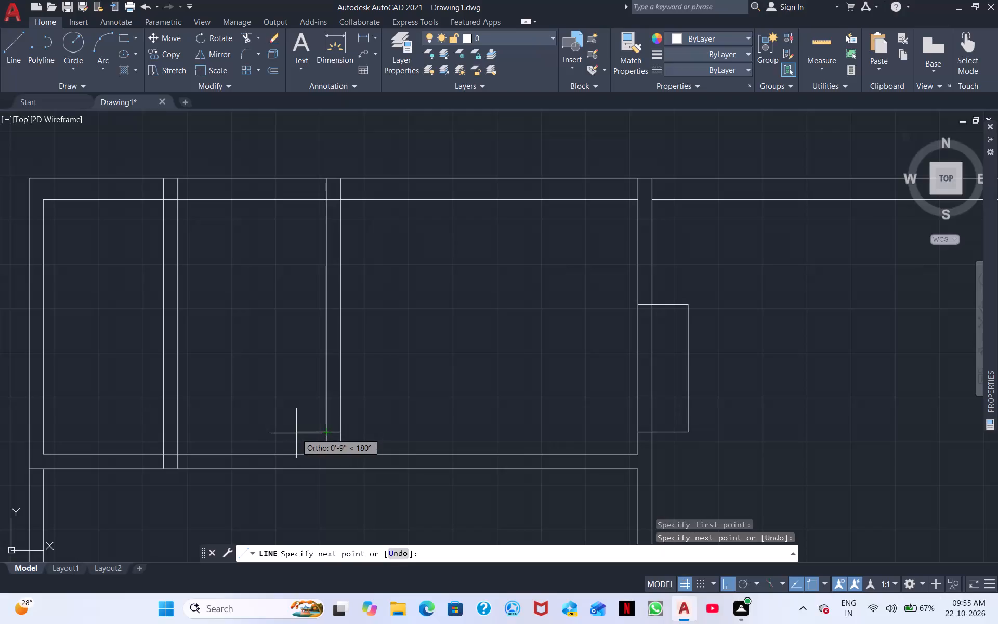
left_click(302, 432)
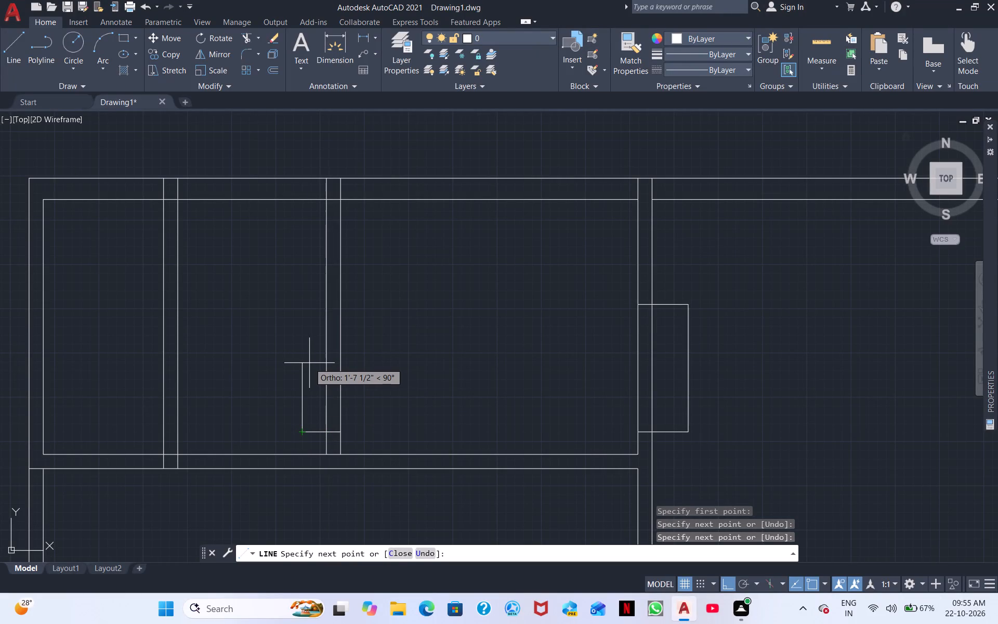
key("2")
key("period")
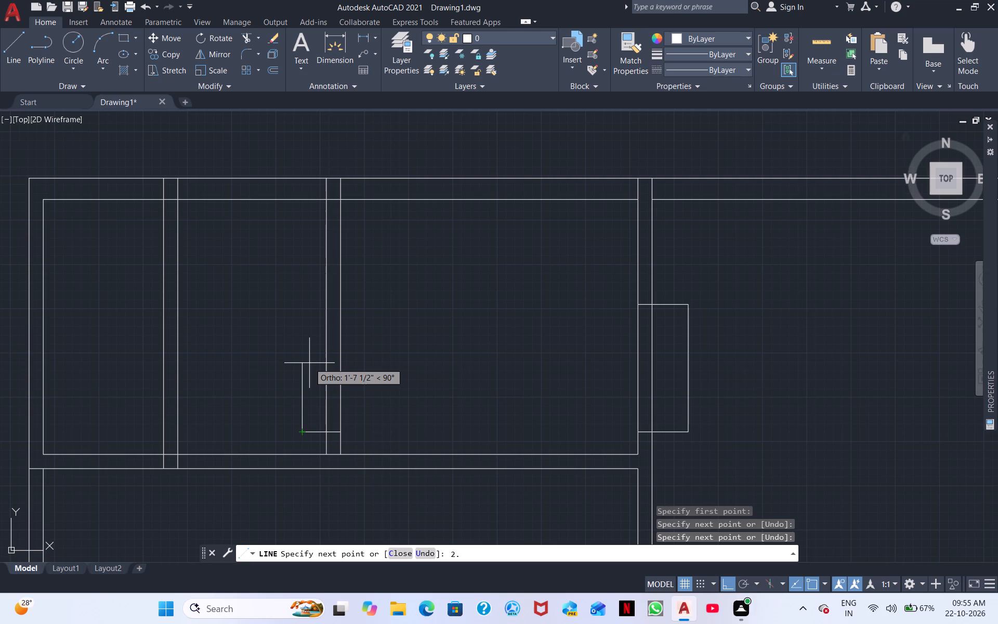
key("BackSpace")
key("apostrophe")
key("Return")
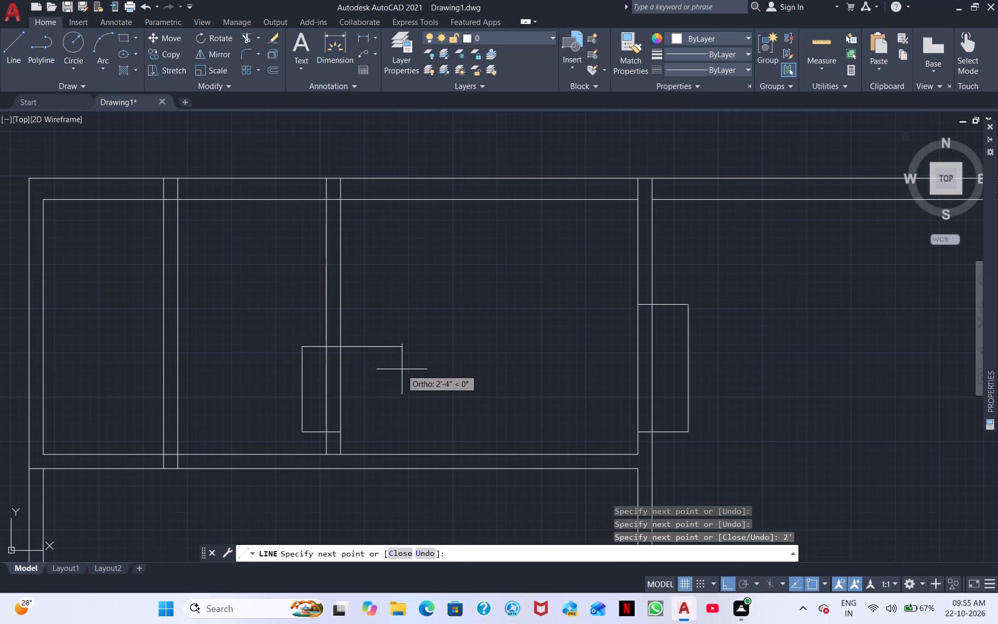
left_click(325, 347)
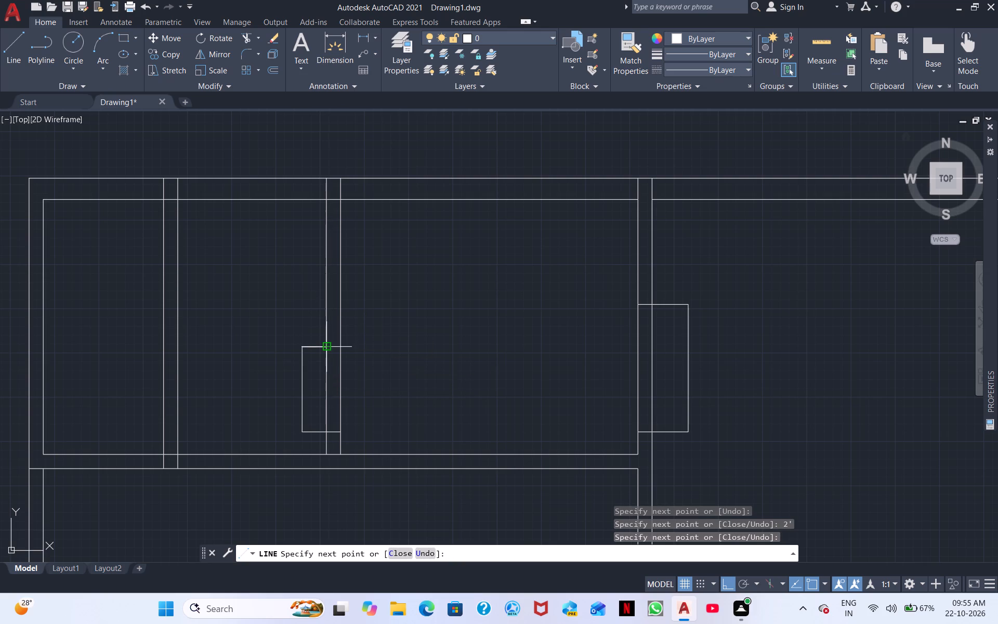
left_click(339, 347)
right_click(422, 353)
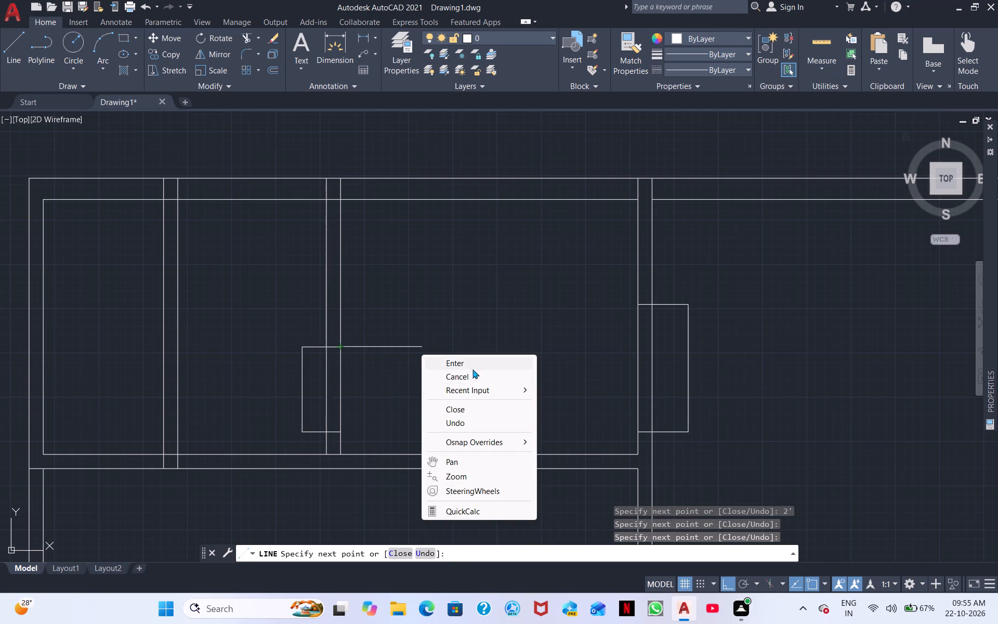
left_click(473, 362)
Trim the overlapping lines where the leftmost vertical partition meets the horizontal partition below it and the top outer wall.
scroll(445, 353, "down", 2)
middle_click_drag(445, 353, 445, 336)
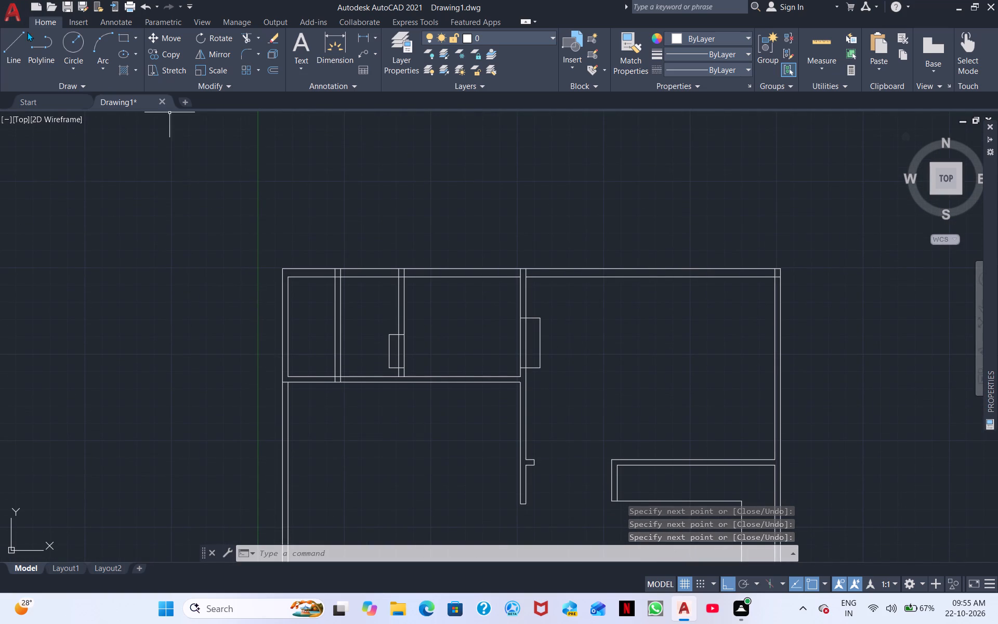
left_click(246, 37)
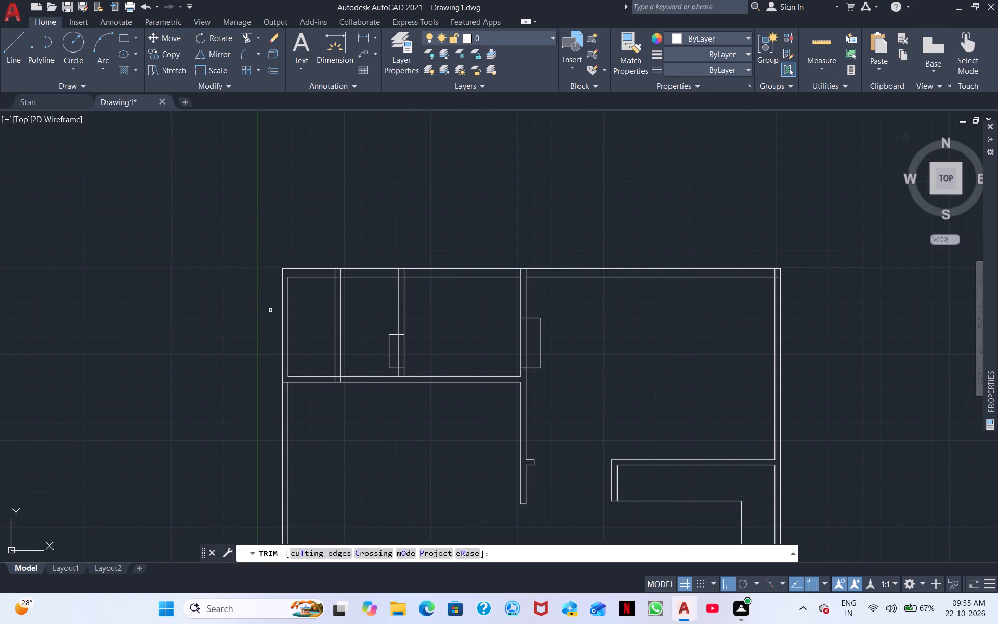
scroll(264, 360, "up", 1)
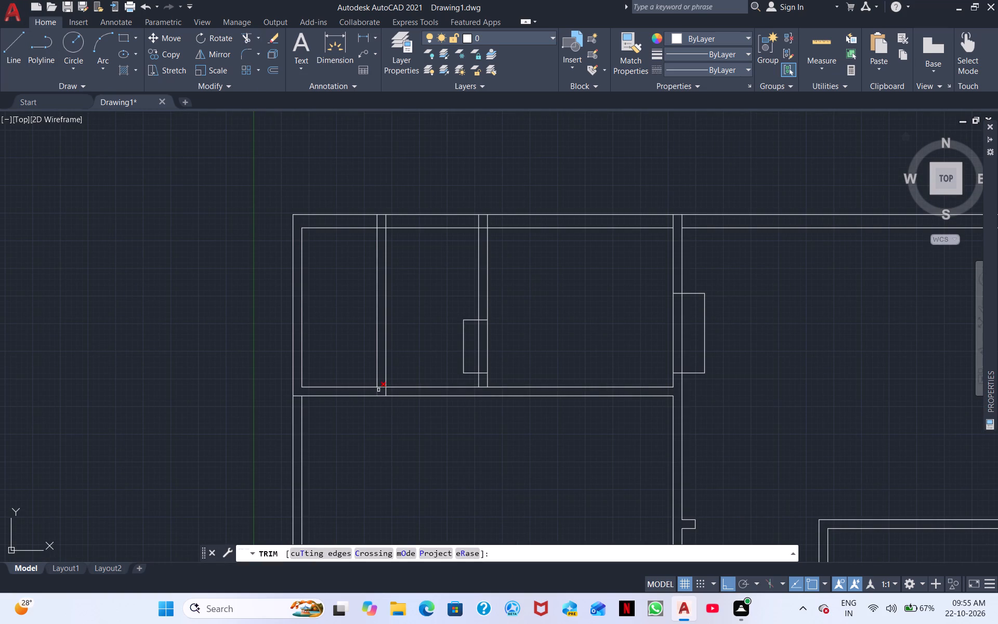
left_click(378, 390)
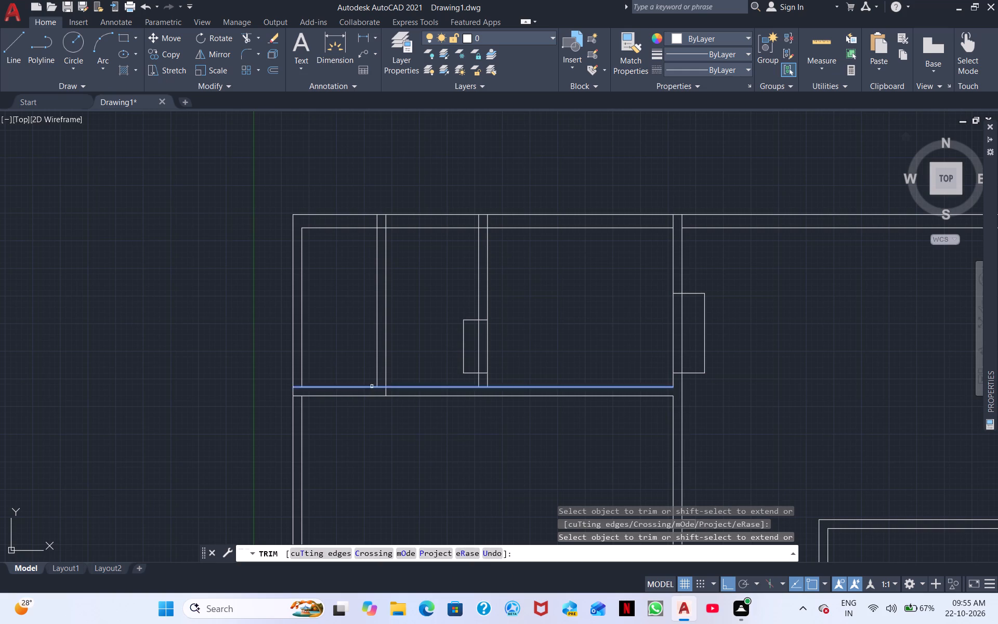
left_click(378, 376, "shift")
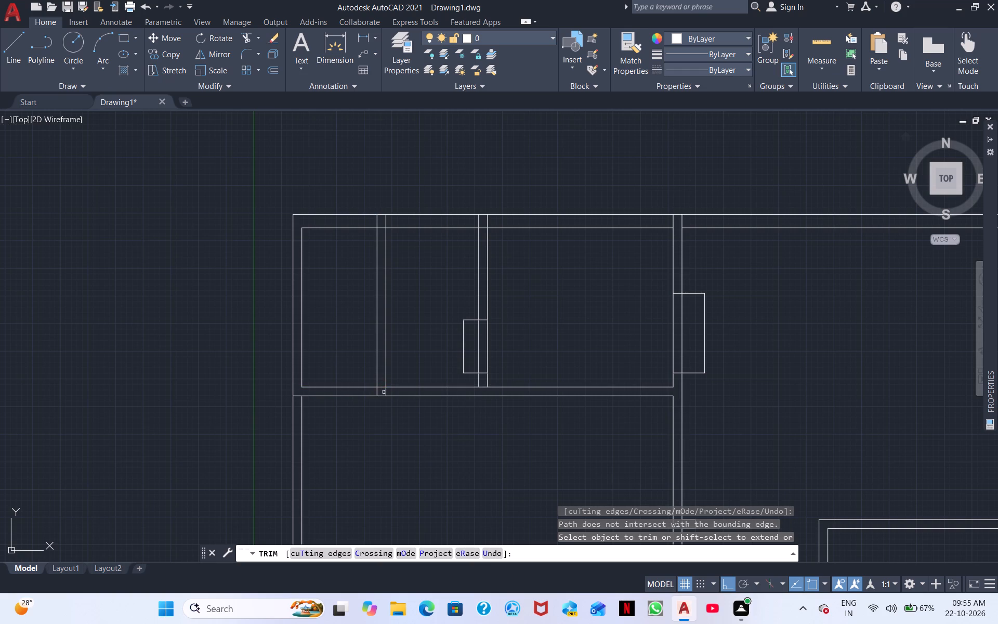
left_click(386, 391)
left_click(382, 385)
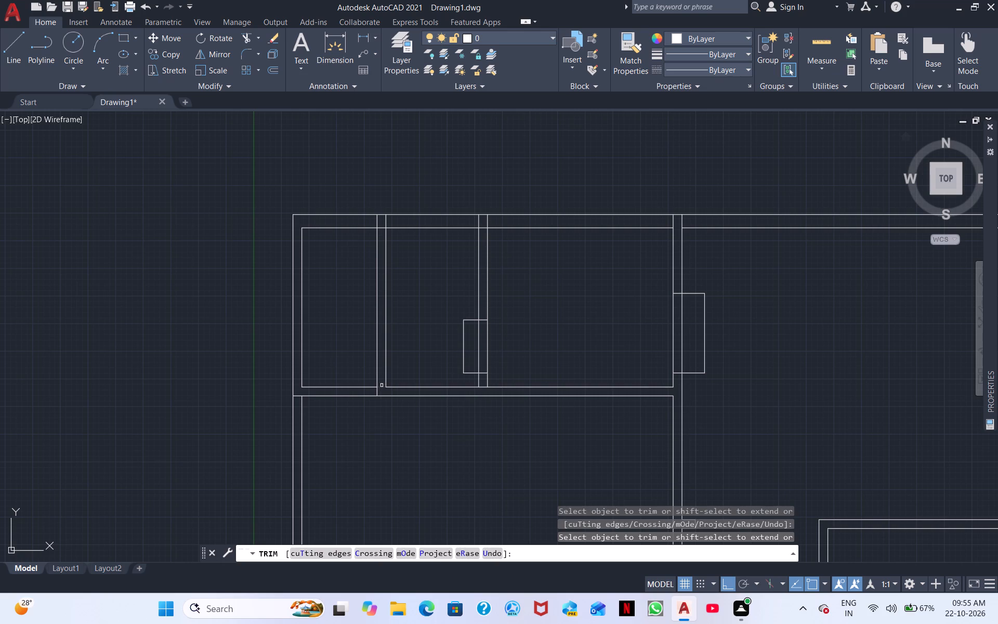
left_click(386, 223)
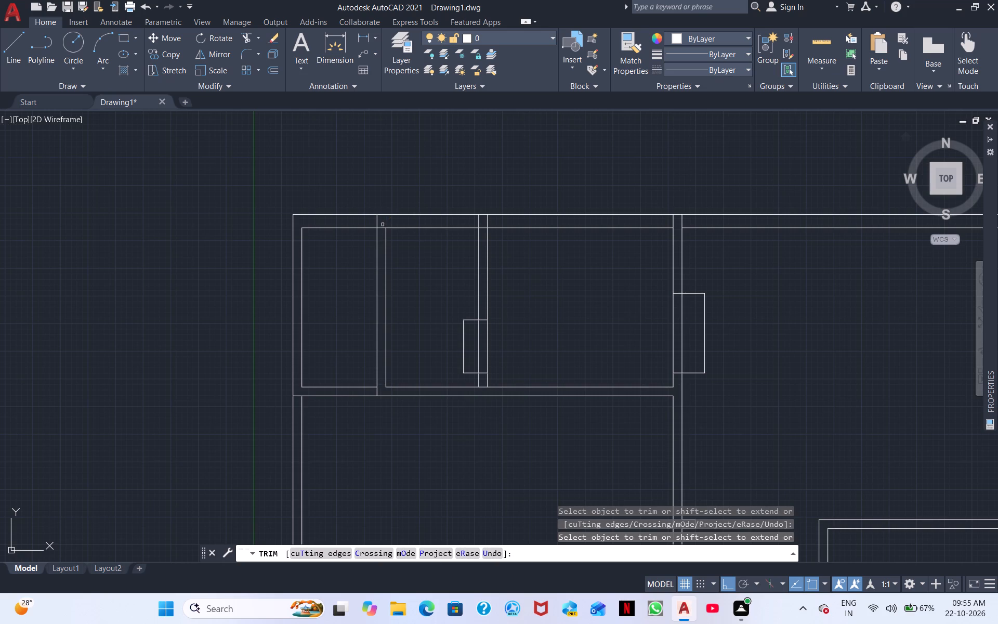
left_click(382, 227)
Trim the overlapping lines where the second vertical partition meets the top outer wall.
left_click_drag(478, 222, 488, 223)
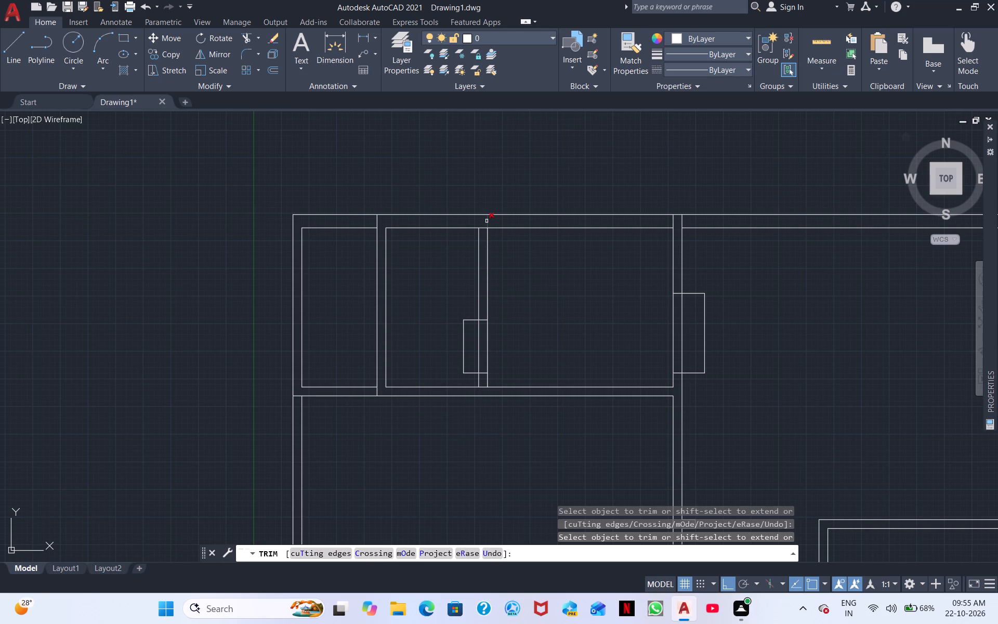
left_click(487, 221)
left_click(481, 229)
Cut the 2' opening in the second vertical partition by trimming both wall faces, the guide line and its protruding ends.
left_click_drag(444, 343, 601, 348)
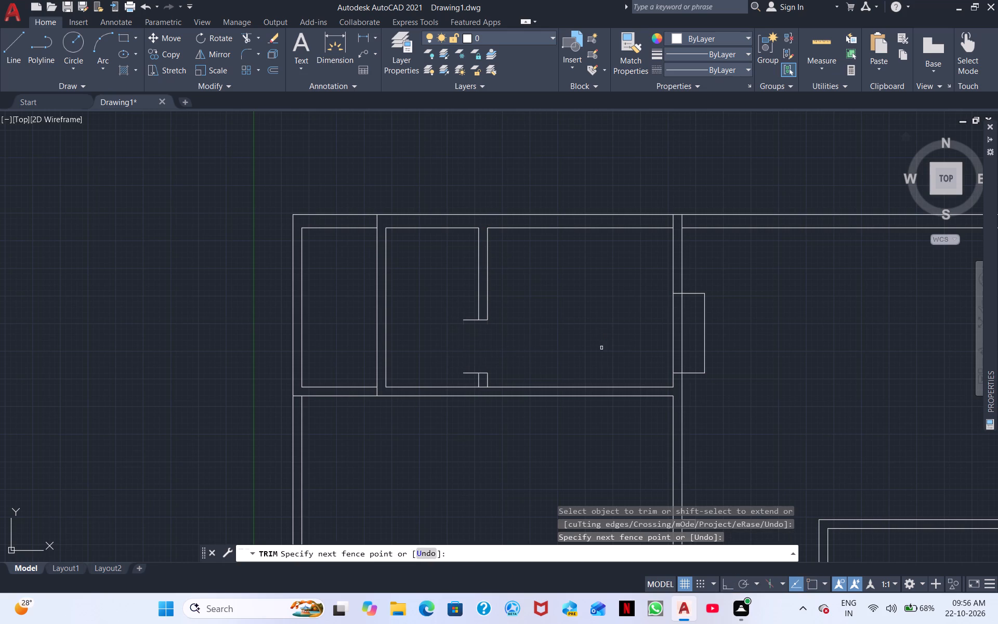
left_click(469, 319)
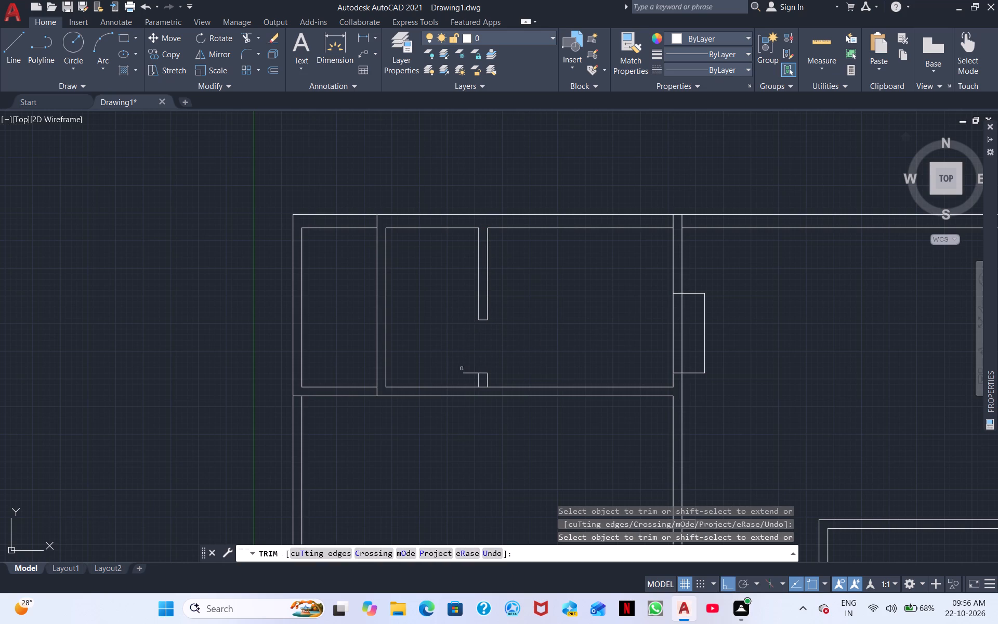
left_click(470, 373)
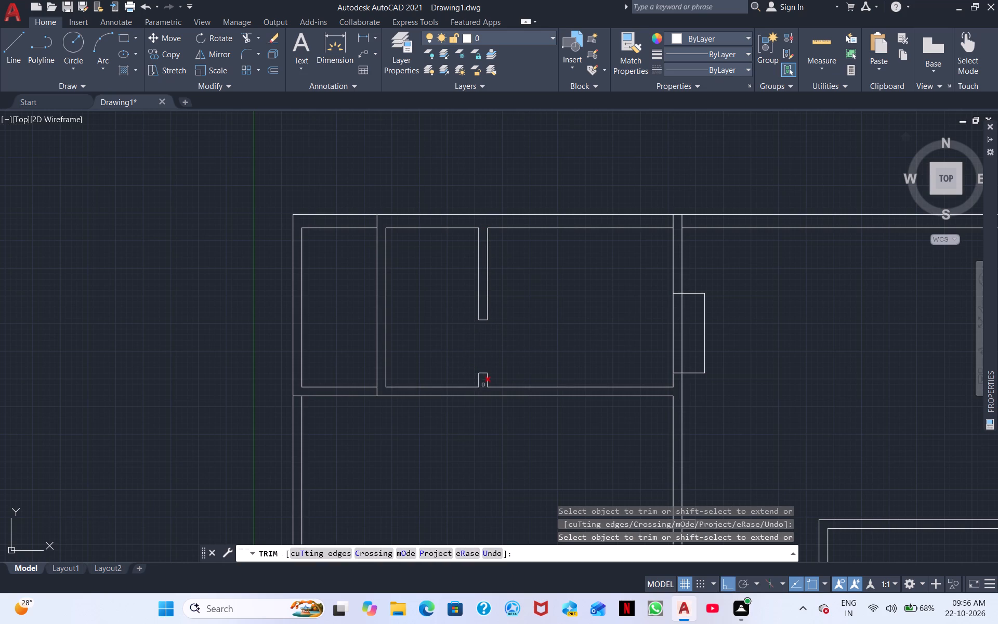
Trim the overlapping line where the second vertical partition meets the horizontal partition below it.
left_click_drag(483, 384, 482, 391)
left_click(482, 389)
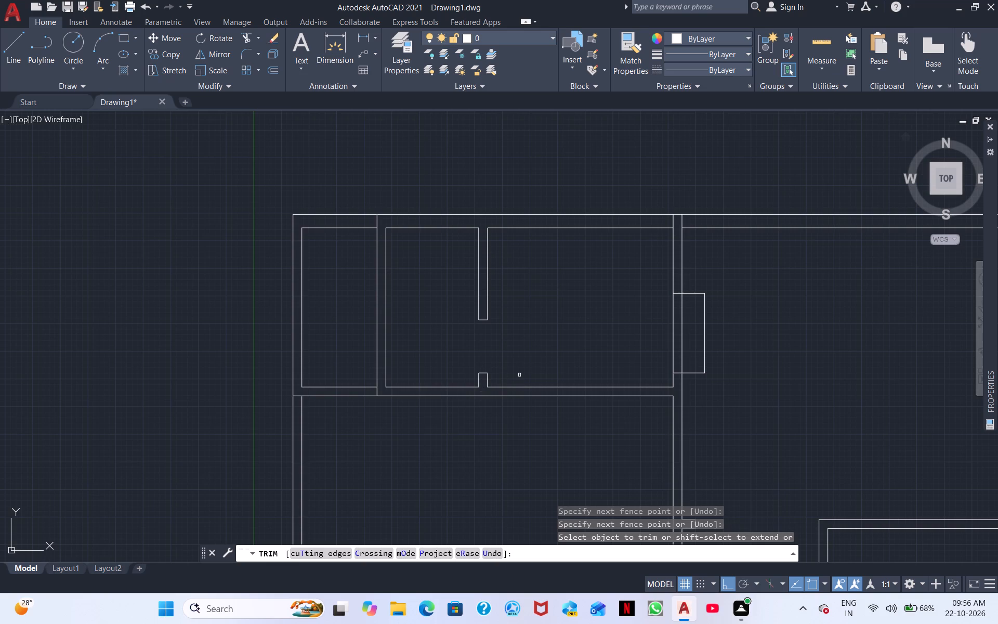
Trim the overlapping lines where the central wall meets the top outer wall.
middle_click_drag(571, 322, 361, 373)
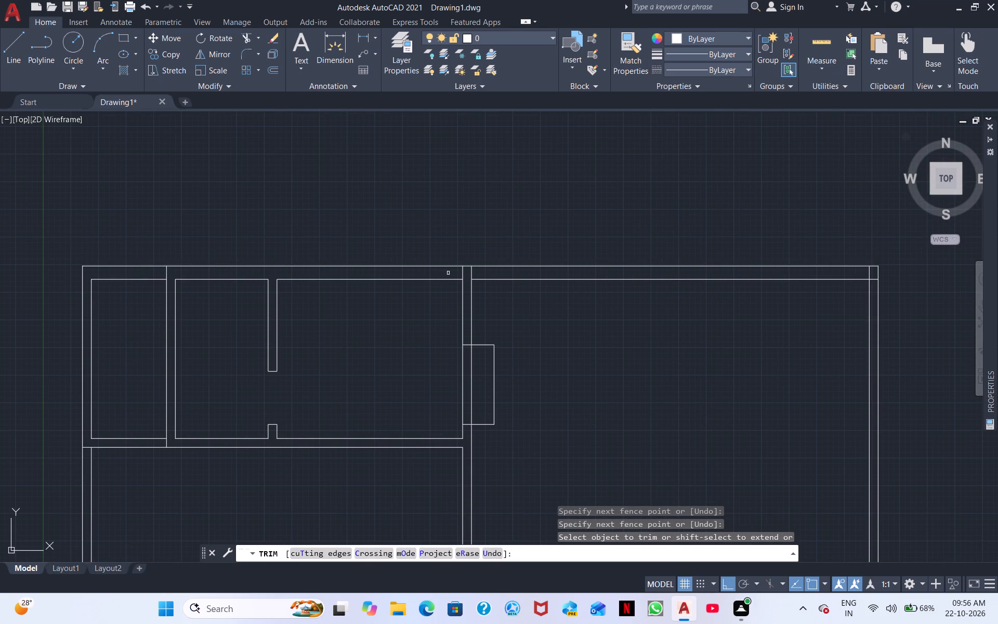
left_click_drag(448, 273, 489, 271)
Cut the 3' opening in the central wall by trimming both wall faces, the guide line and its protruding ends.
left_click(387, 406)
left_click(524, 384)
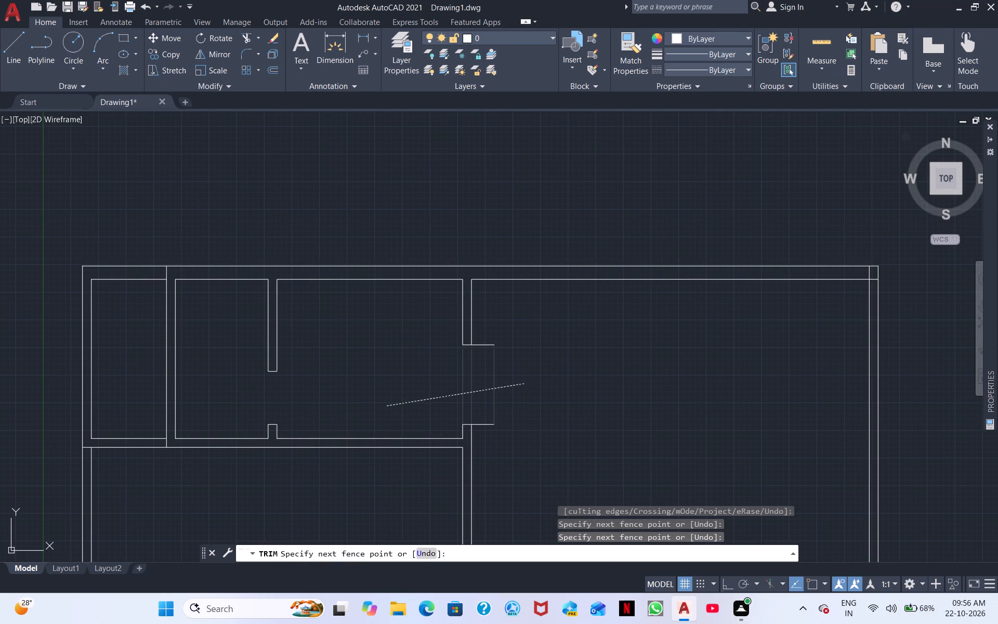
left_click_drag(486, 331, 485, 436)
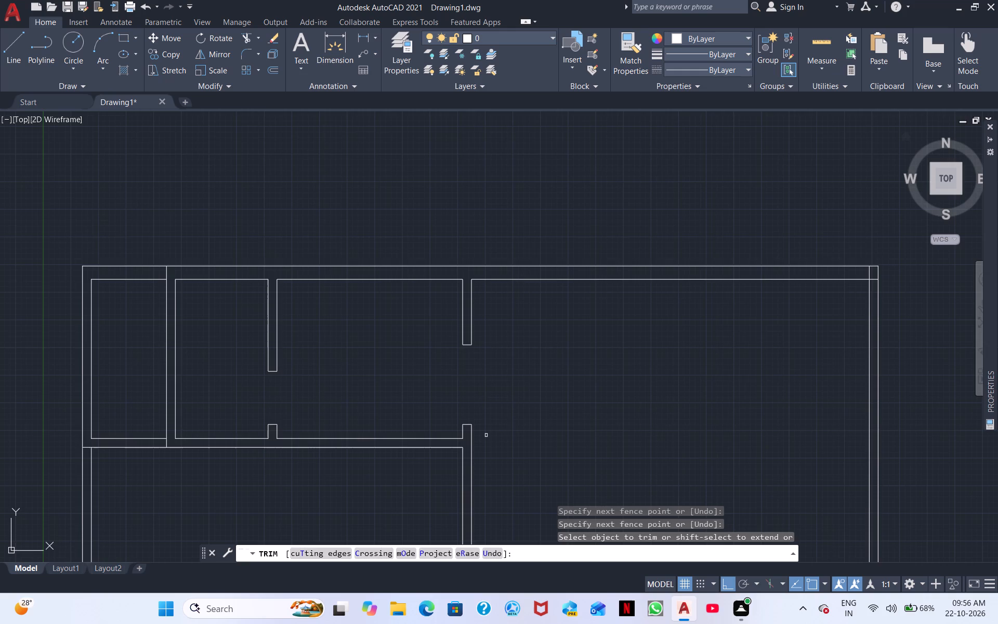
Extend both faces of the upper horizontal partition on the plan's right side to the right outer wall's outer face.
scroll(506, 424, "down", 2)
middle_click_drag(556, 408, 410, 381)
middle_click_drag(480, 379, 340, 384)
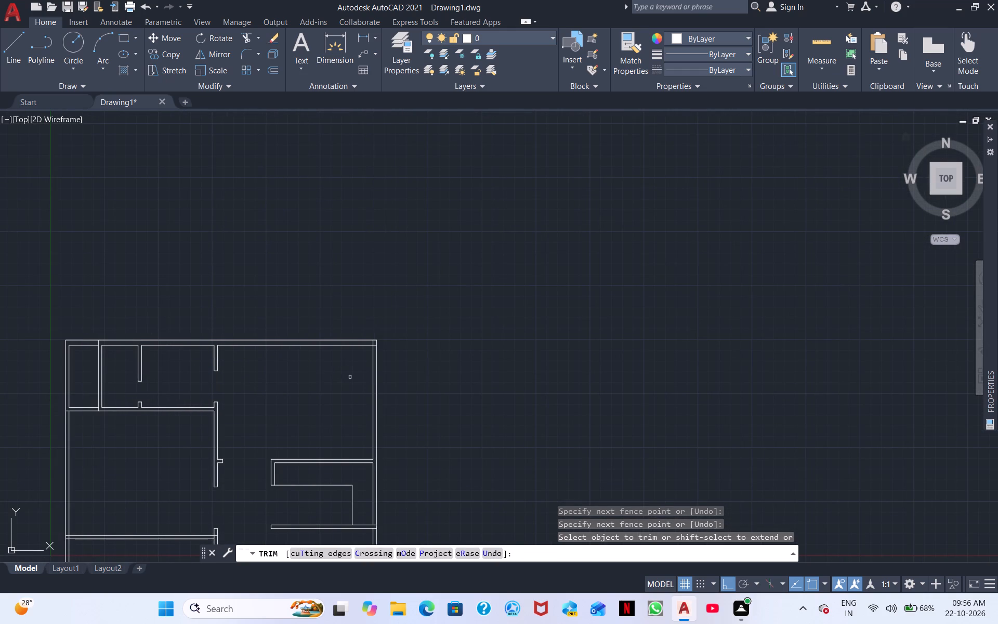
scroll(347, 385, "up", 1)
scroll(376, 333, "up", 3)
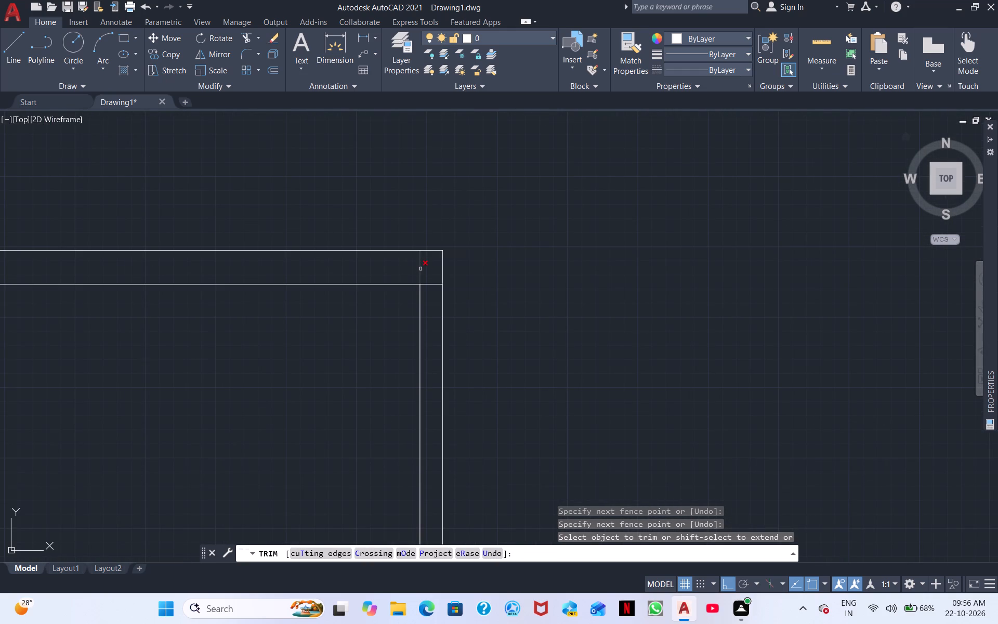
scroll(429, 373, "down", 2)
scroll(415, 432, "down", 3)
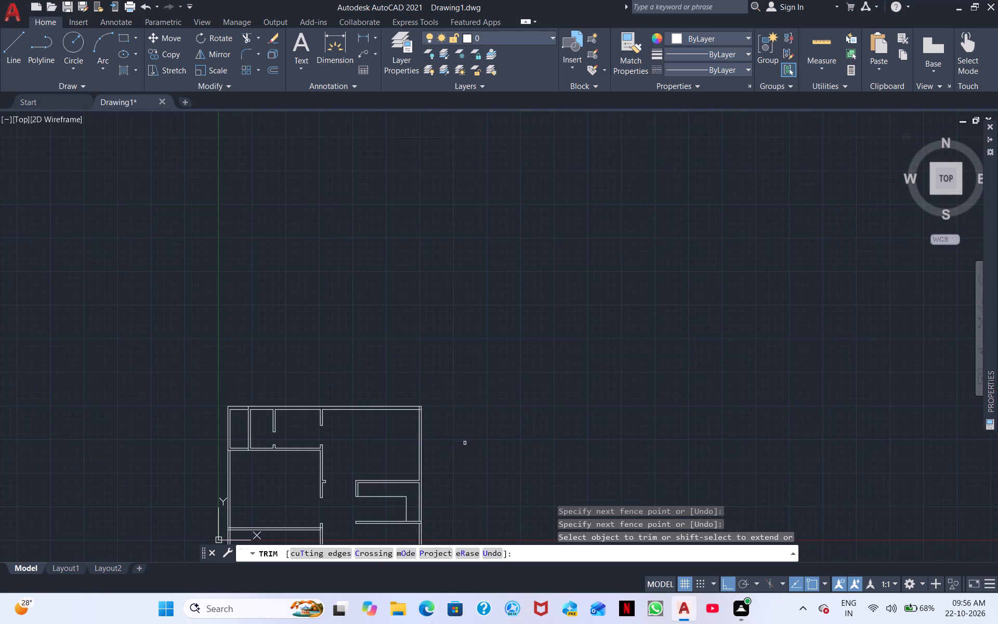
middle_click_drag(455, 438, 436, 393)
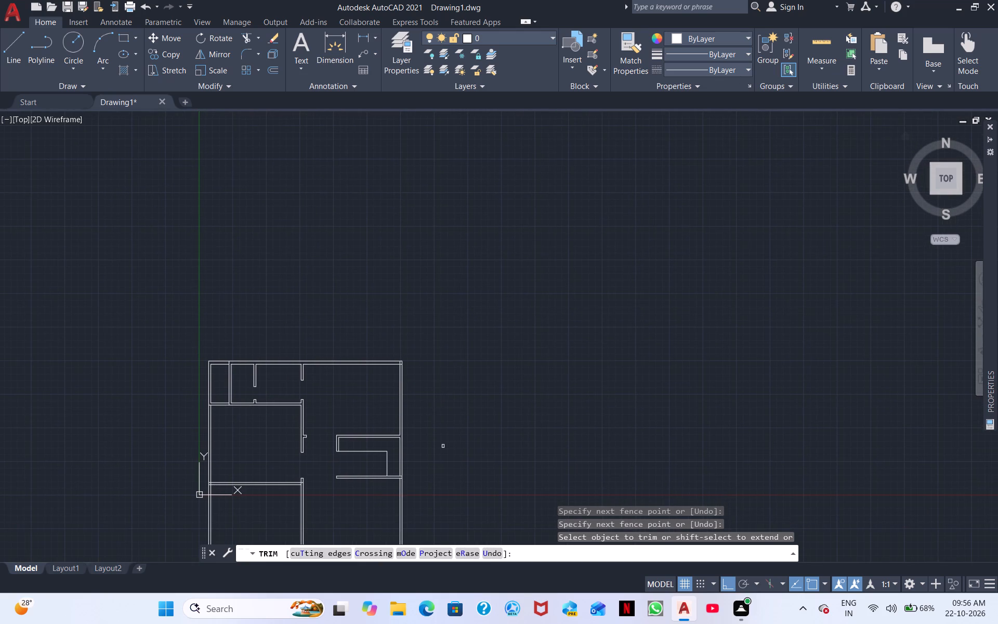
scroll(393, 448, "up", 3)
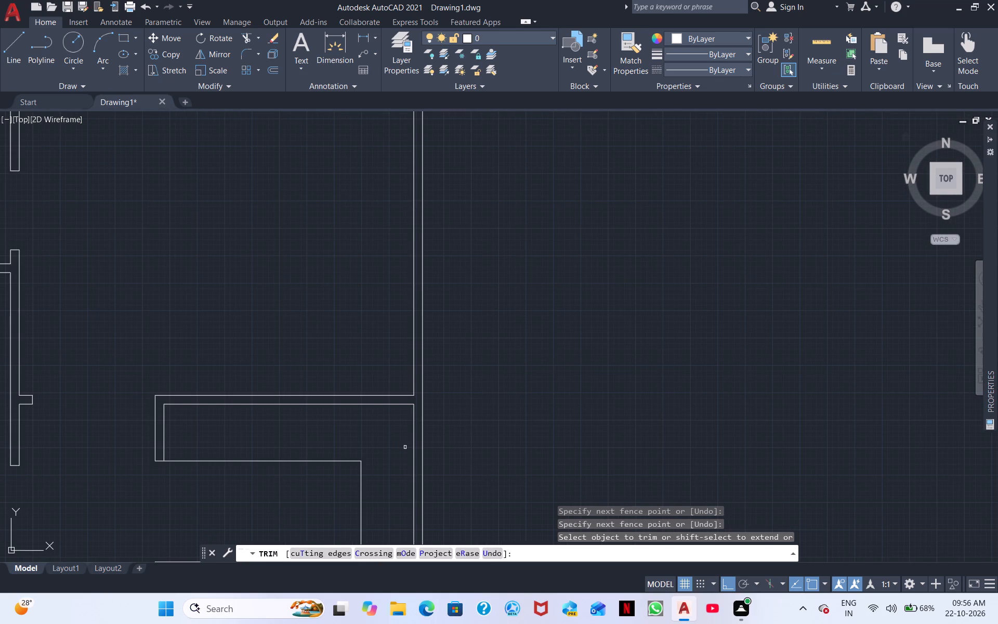
left_click(408, 397, "shift")
scroll(484, 398, "down", 2)
middle_click_drag(498, 352, 428, 392)
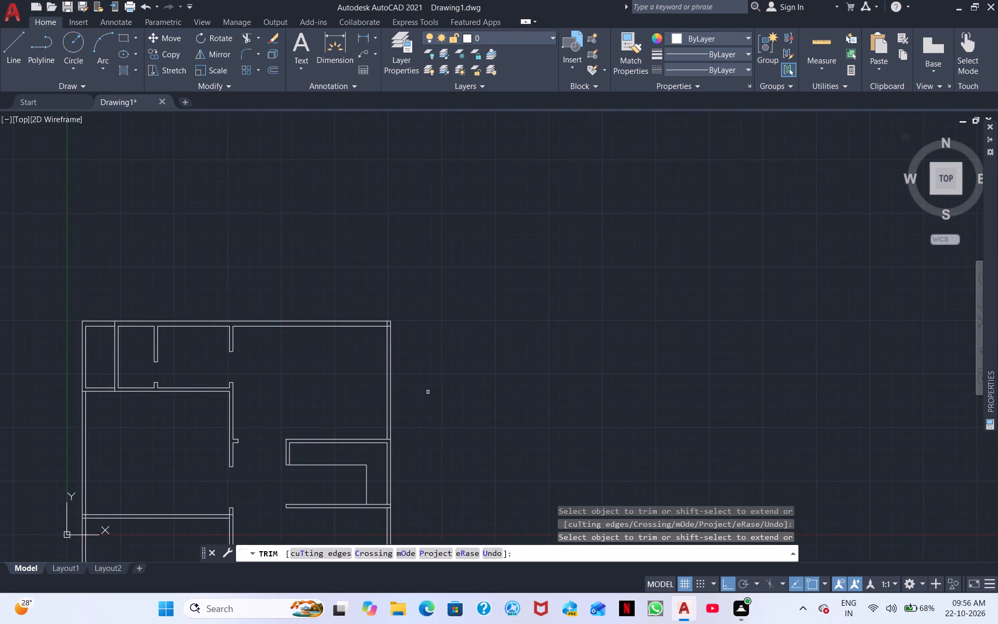
scroll(422, 392, "up", 1)
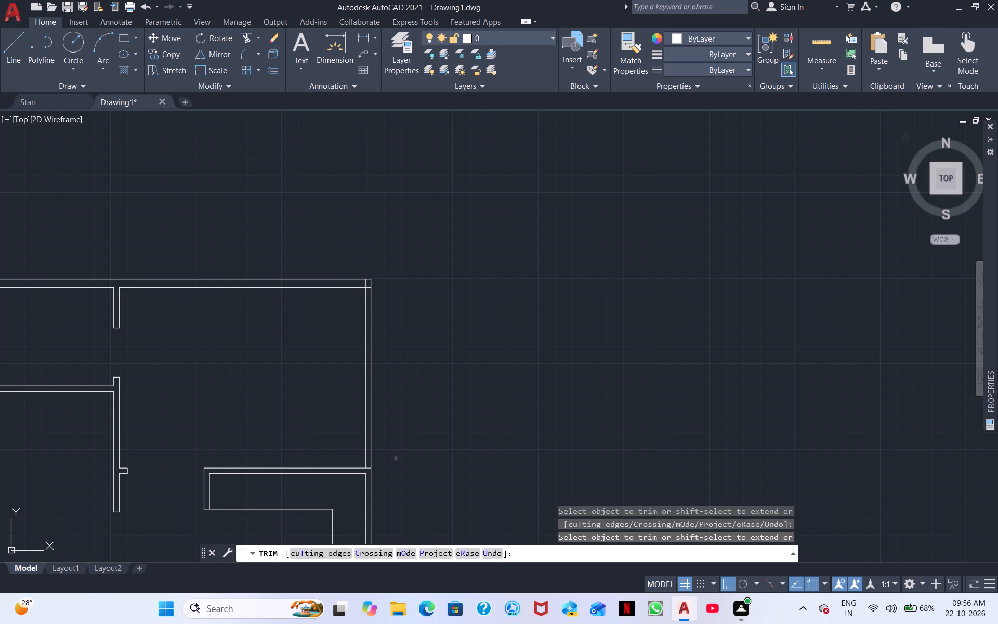
left_click(360, 473, "shift")
Trim the right outer wall's outer line between the two extended partition faces.
scroll(363, 472, "up", 3)
left_click(389, 469)
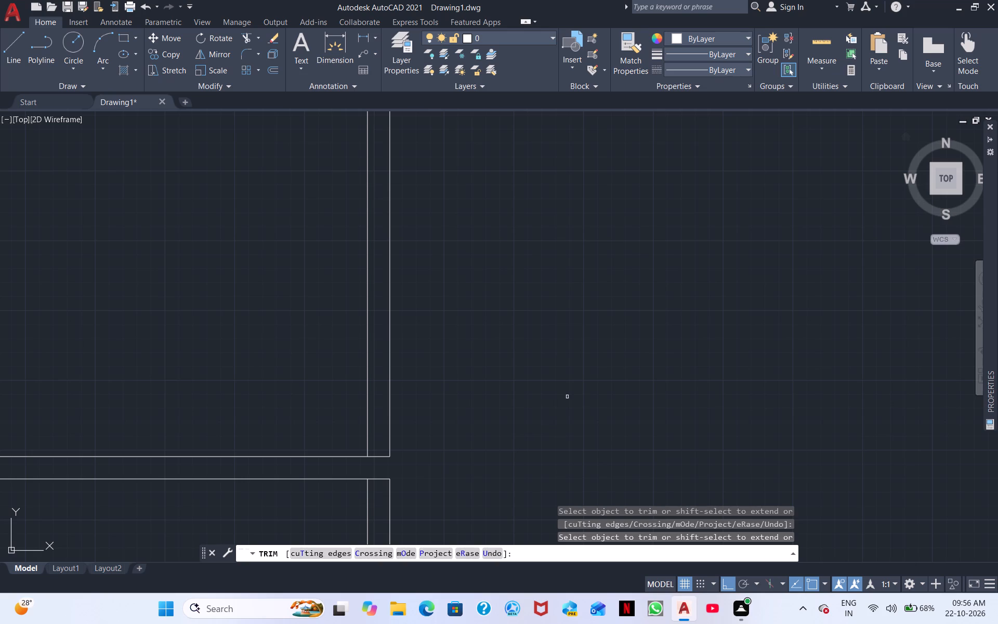
key("Escape")
Offset the right outer wall's outer line above the partition inward by 2".
key("o")
key("Escape")
key("space")
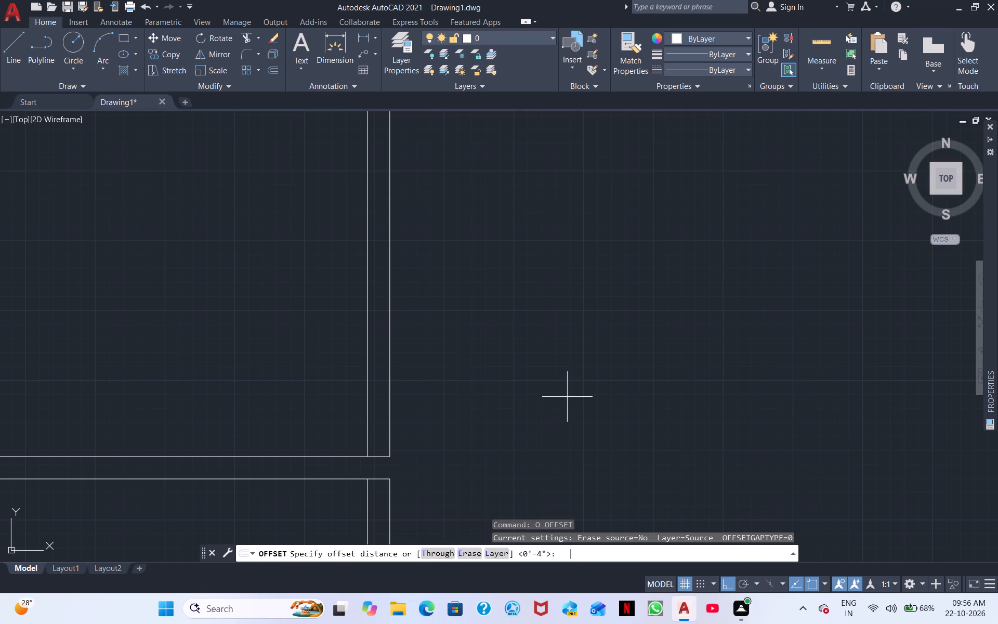
type("2\"")
key("Return")
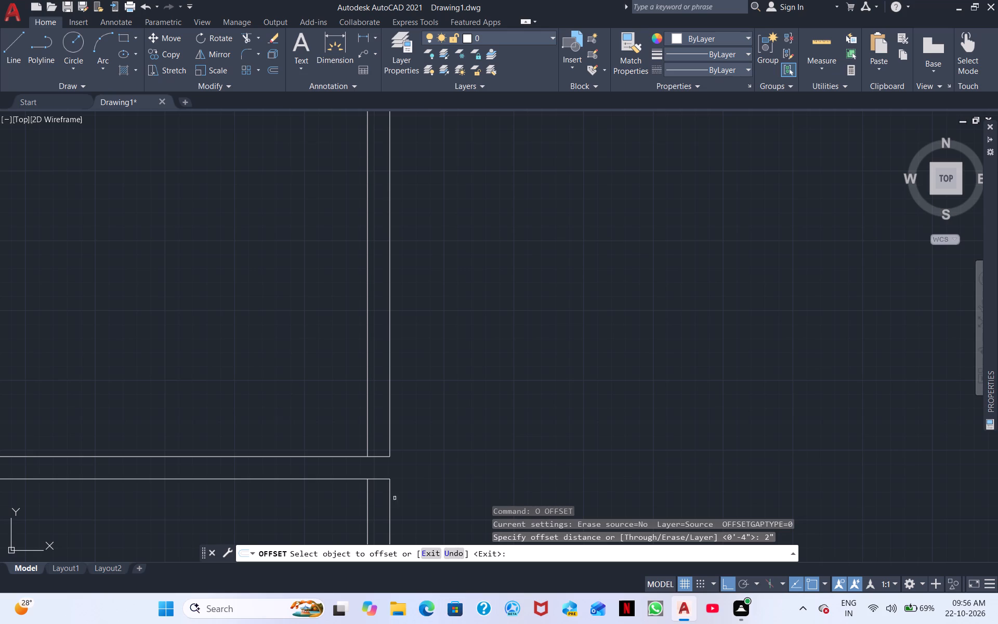
left_click_drag(390, 383, 376, 385)
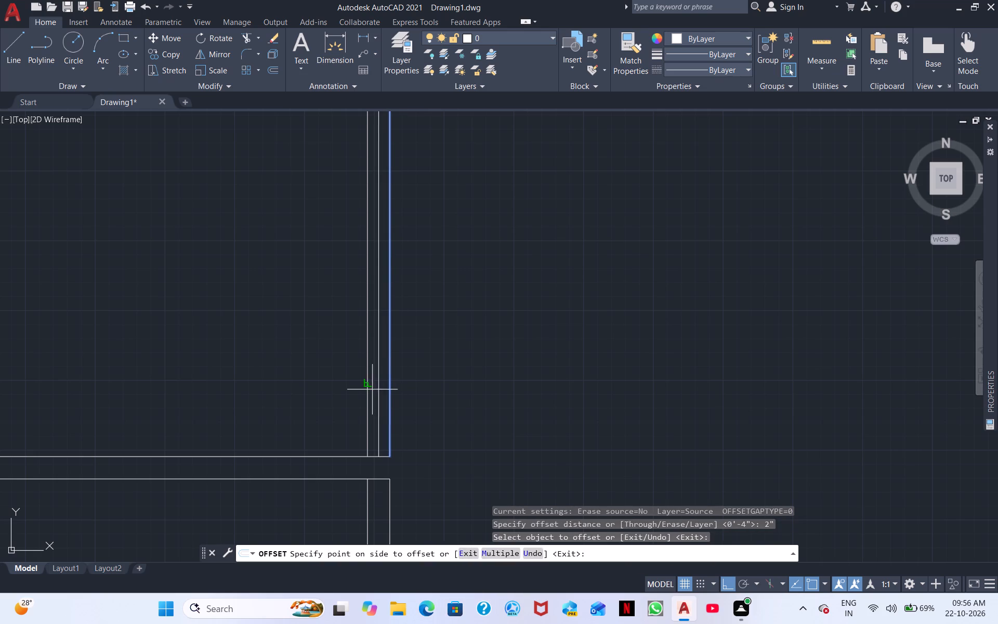
left_click(372, 389)
scroll(363, 395, "down", 3)
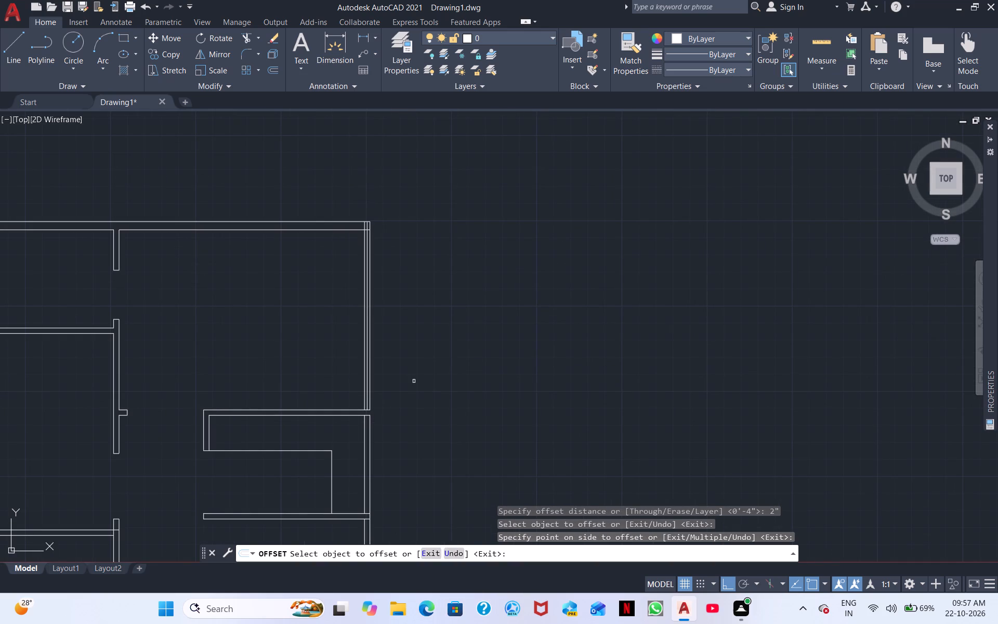
key("Escape")
Erase the original inner face line of the right outer wall above the partition.
left_click(363, 375)
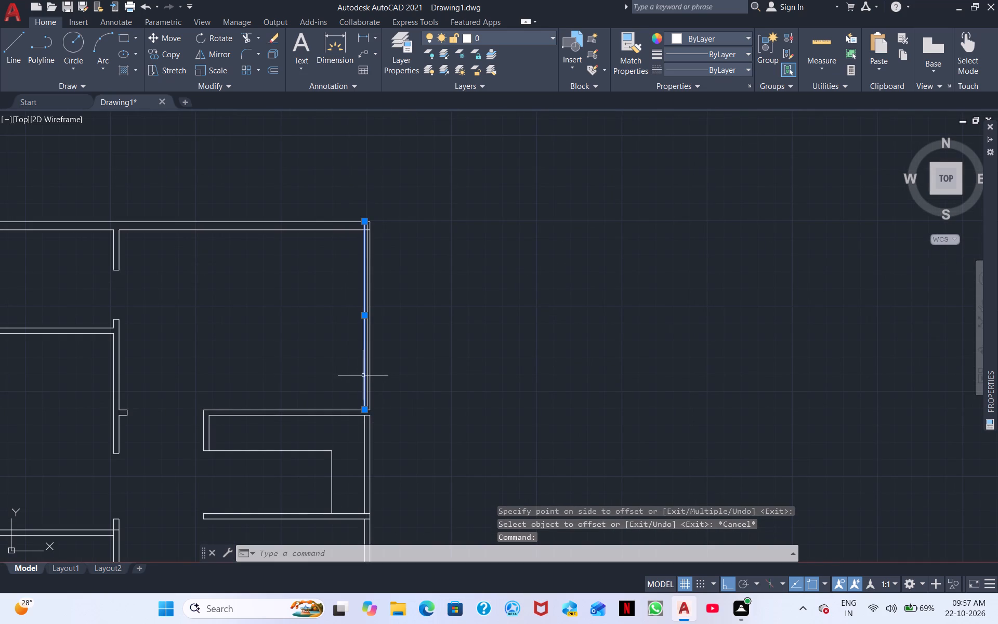
right_click(461, 373)
left_click(506, 131)
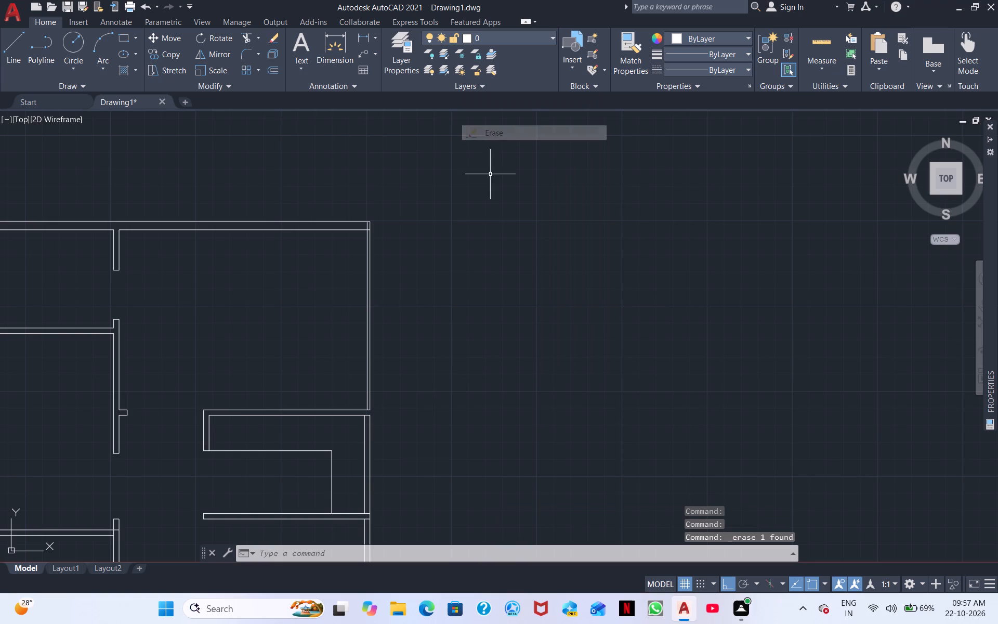
Extend the right outer wall's upper outer line down across the partition gap to close it.
right_click(582, 252)
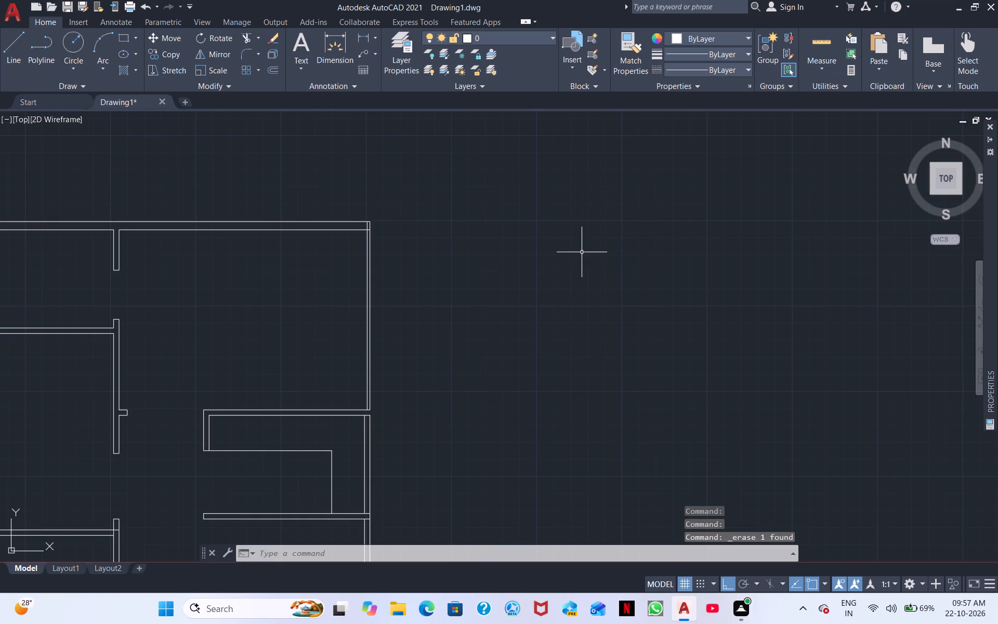
left_click(717, 275)
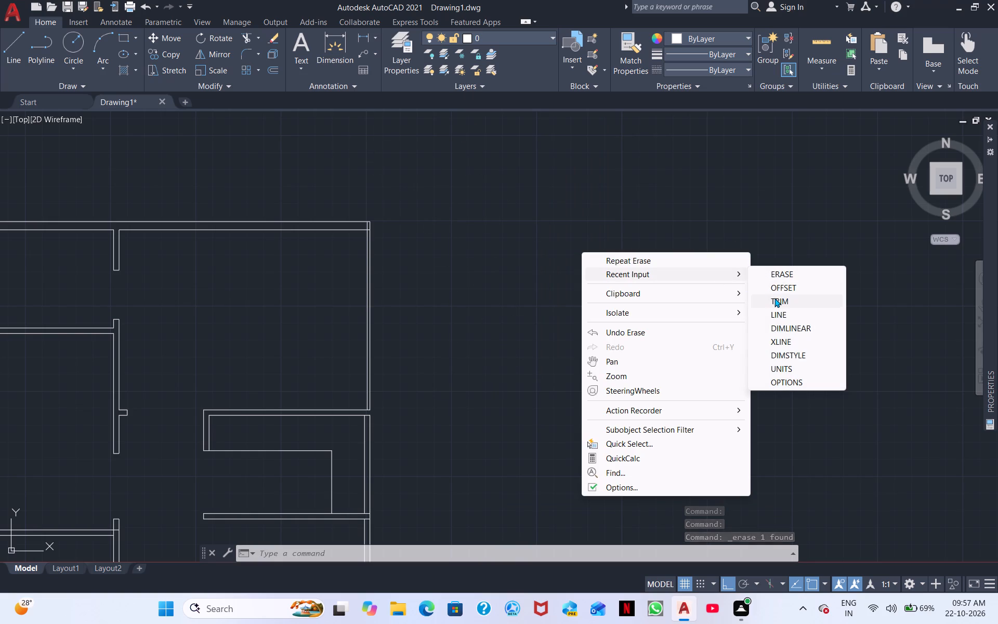
left_click(775, 298)
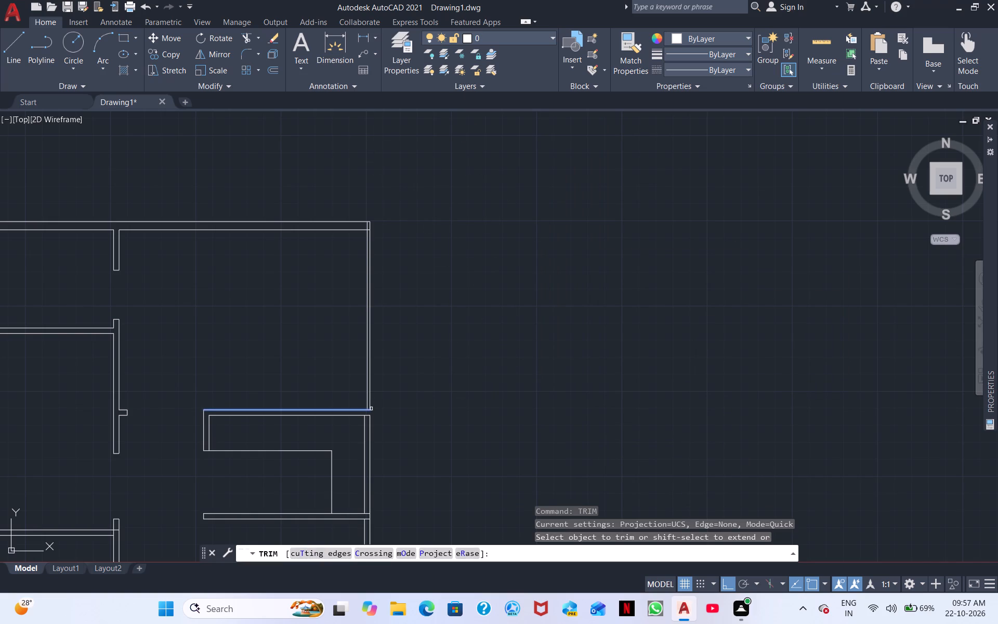
scroll(372, 408, "up", 4, "shift")
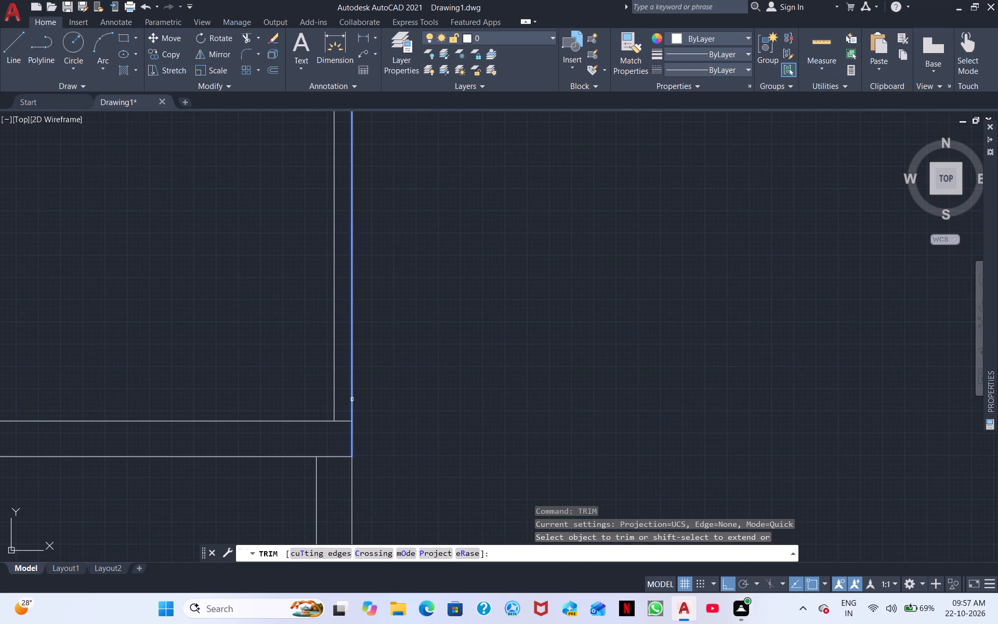
left_click(352, 399, "shift")
Trim the ends of both partition faces that run past the right outer wall's inner faces.
scroll(413, 422, "down", 2)
middle_click_drag(498, 451, 556, 392)
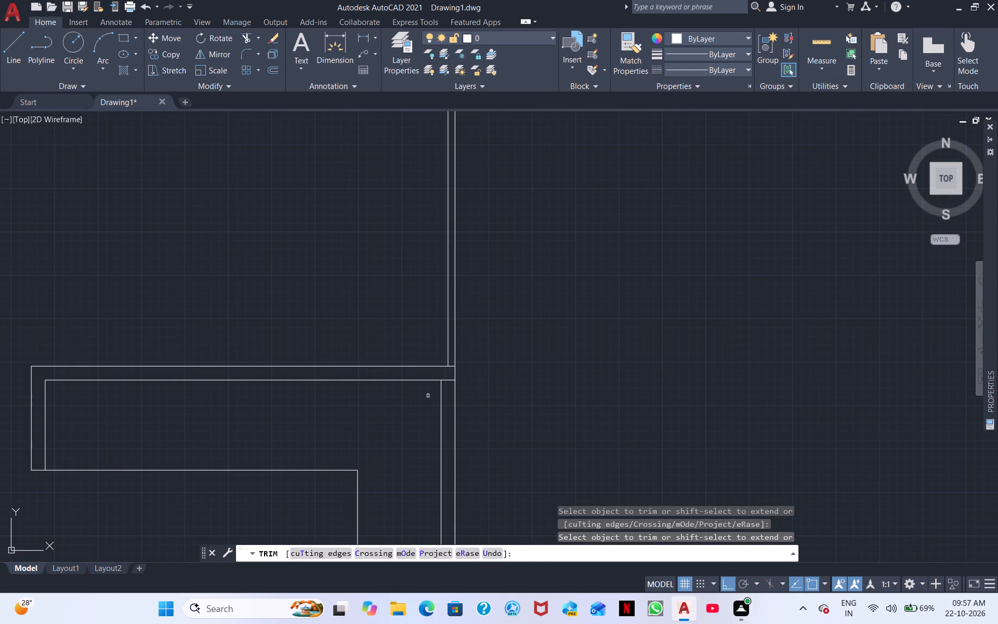
left_click(449, 380)
left_click(453, 366)
Trim the overlapping inner lines at the top-right corner of the outer walls.
scroll(430, 407, "down", 2)
middle_click_drag(581, 350, 672, 367)
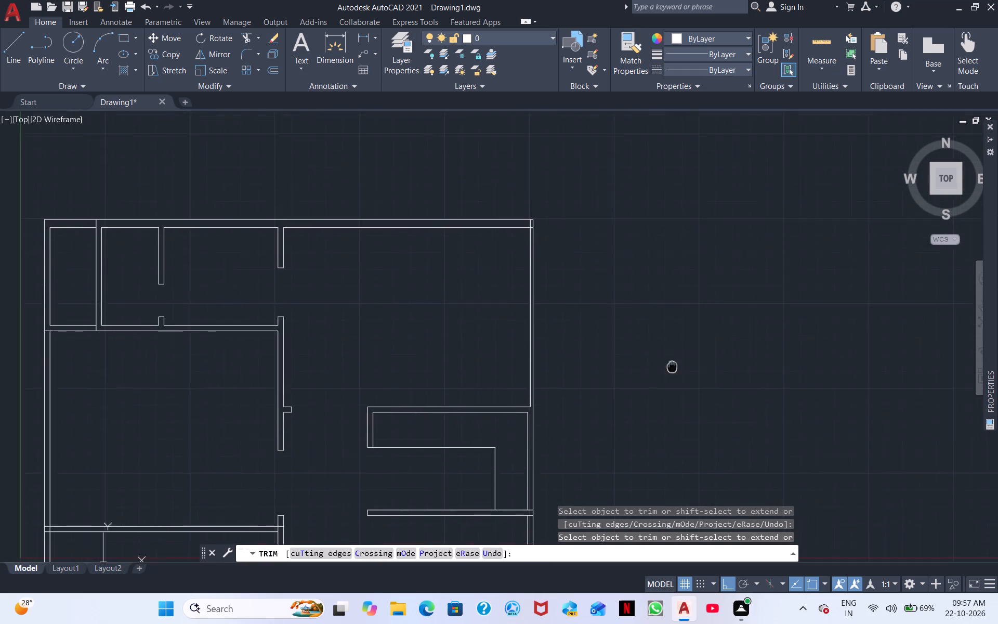
middle_click_drag(672, 367, 663, 477)
middle_click_drag(644, 402, 588, 492)
scroll(586, 467, "up", 3)
middle_click_drag(537, 449, 728, 556)
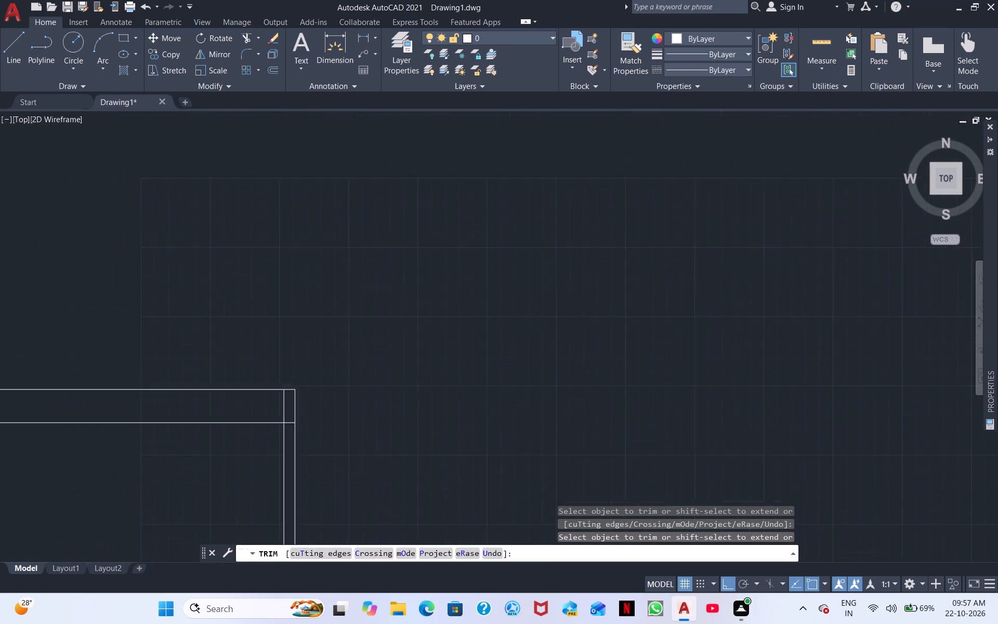
middle_click_drag(728, 556, 839, 564)
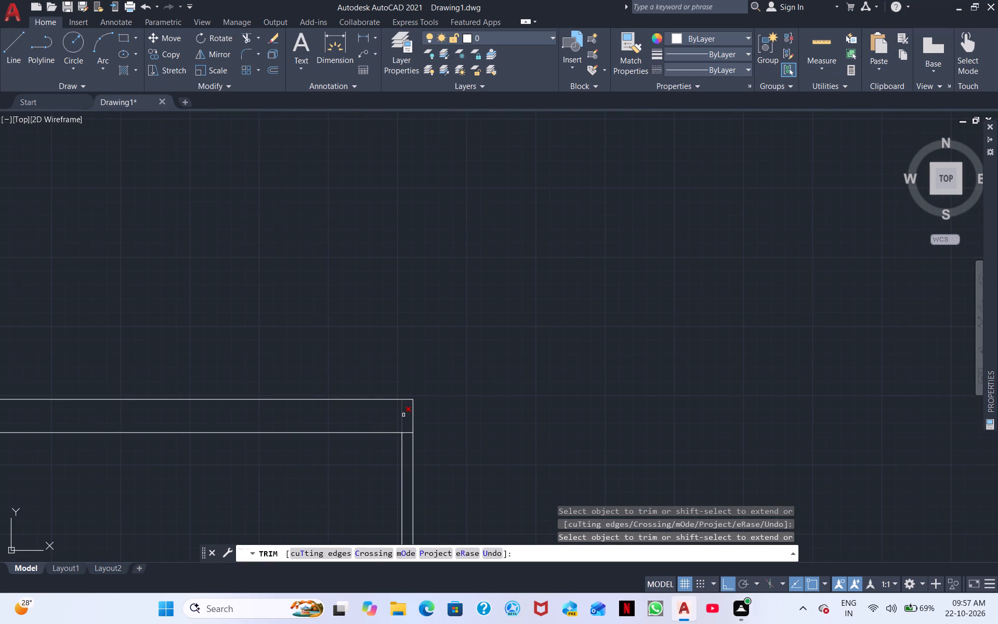
left_click(403, 415)
left_click(408, 432)
Offset the lower face line of the left room's bottom partition 5' downward.
middle_click_drag(611, 495, 588, 424)
scroll(593, 420, "down", 3)
middle_click_drag(578, 460, 766, 233)
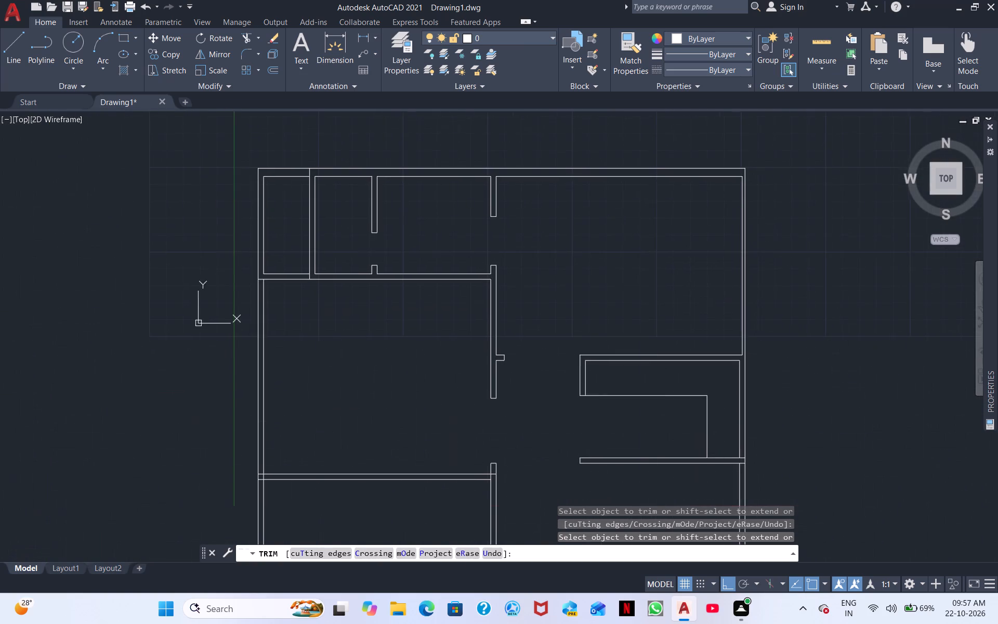
middle_click_drag(766, 233, 765, 233)
middle_click_drag(601, 373, 605, 250)
middle_click_drag(508, 488, 522, 423)
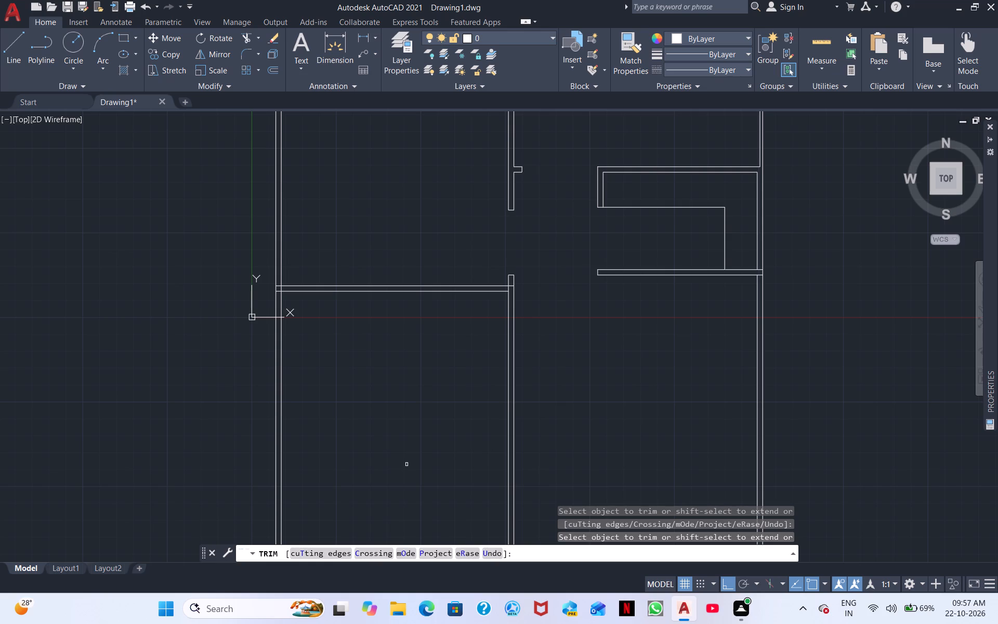
key("Escape")
type("o")
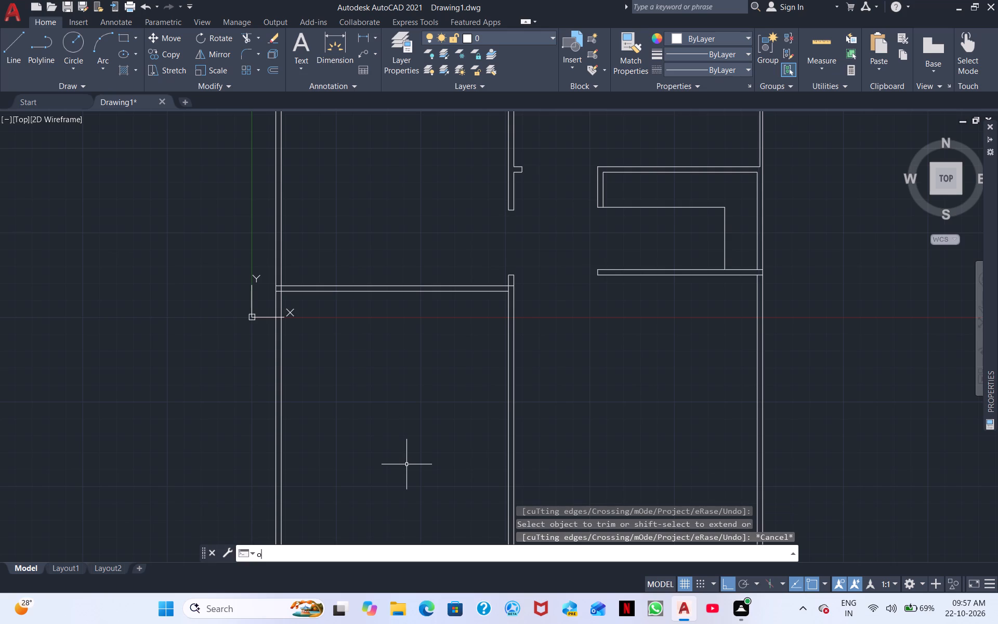
key("space")
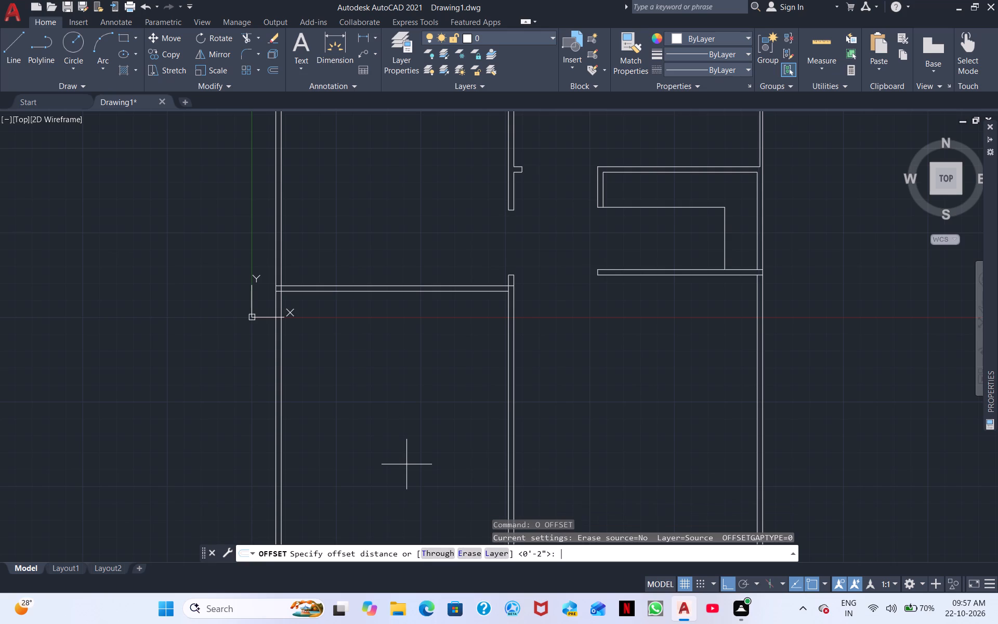
type("5'")
key("Return")
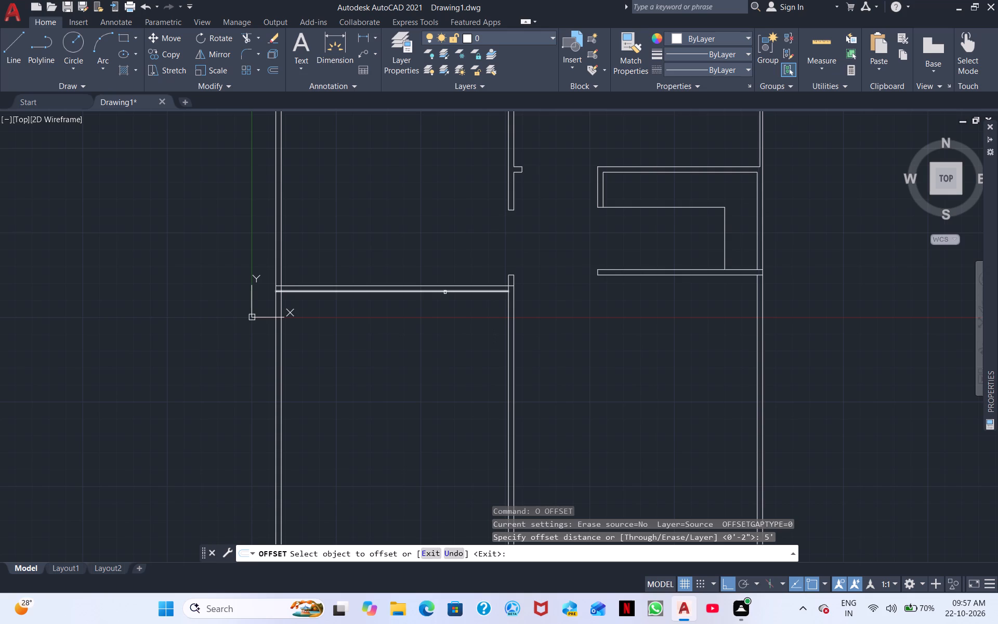
left_click_drag(445, 292, 444, 298)
left_click(434, 339)
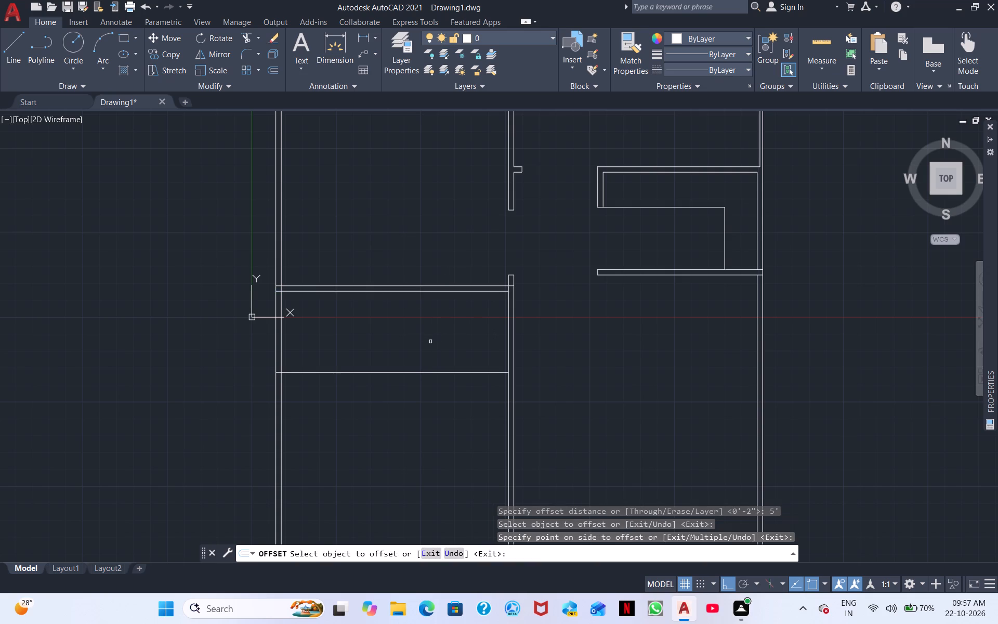
key("space")
Offset the new partition line 4" downward to form the second face of the wall.
key("space")
type("4\"")
key("Return")
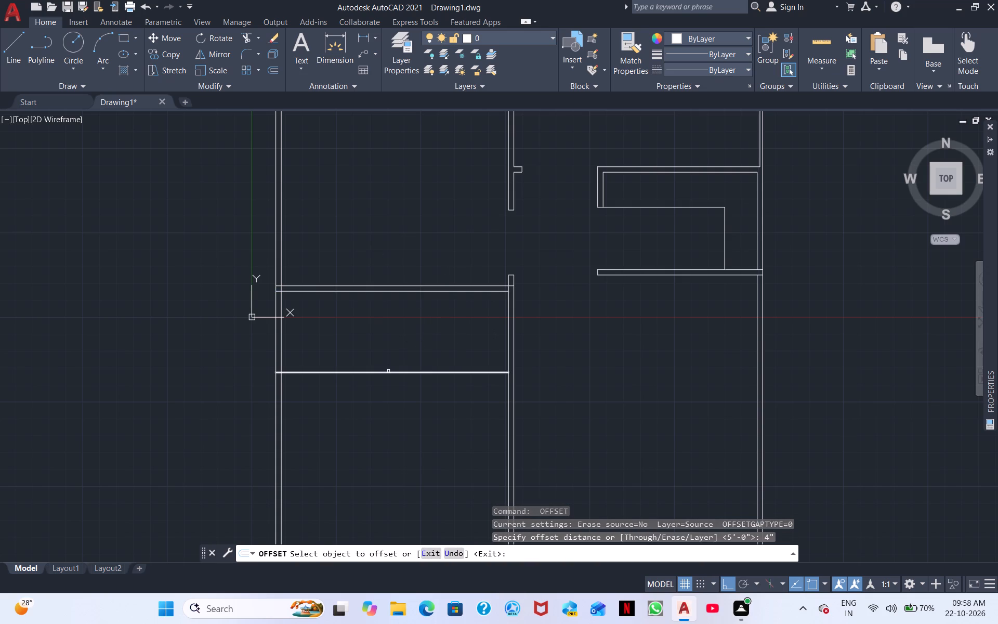
left_click(387, 374)
left_click(383, 387)
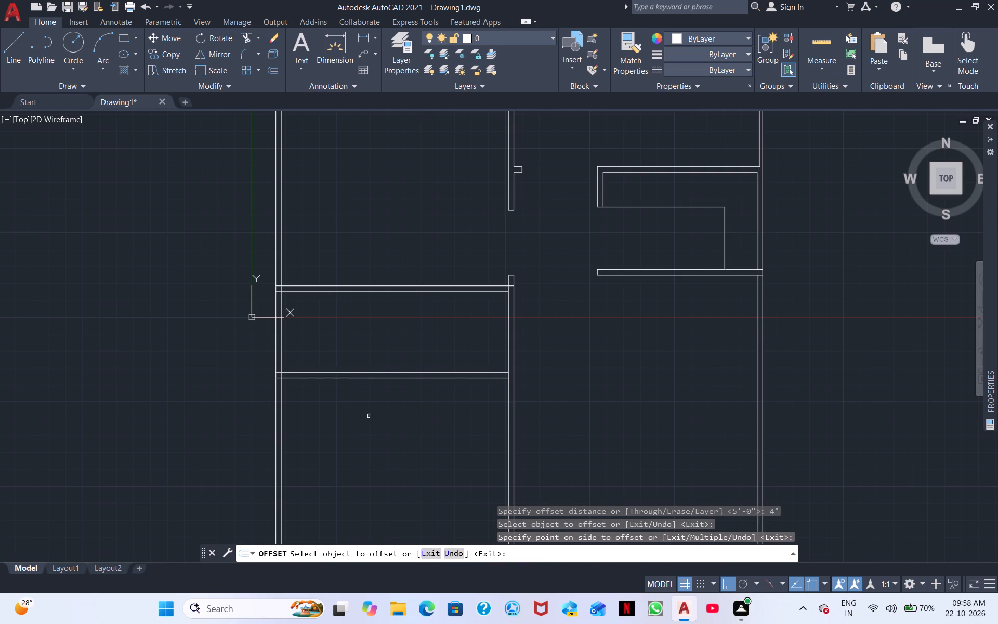
middle_click_drag(369, 416, 403, 411)
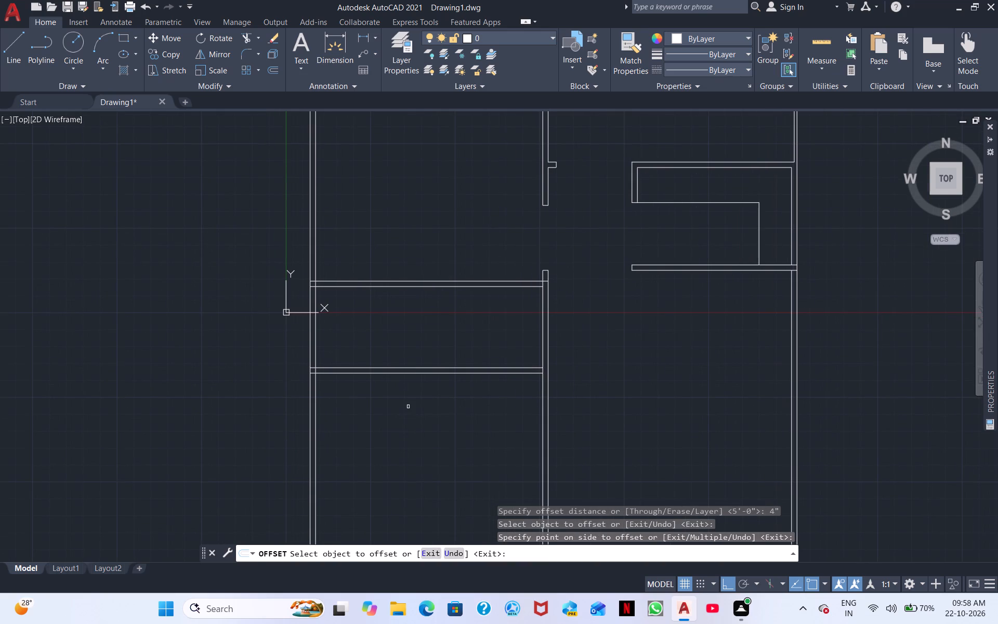
key("space")
Offset the new partition's lower face line 12' downward.
key("space")
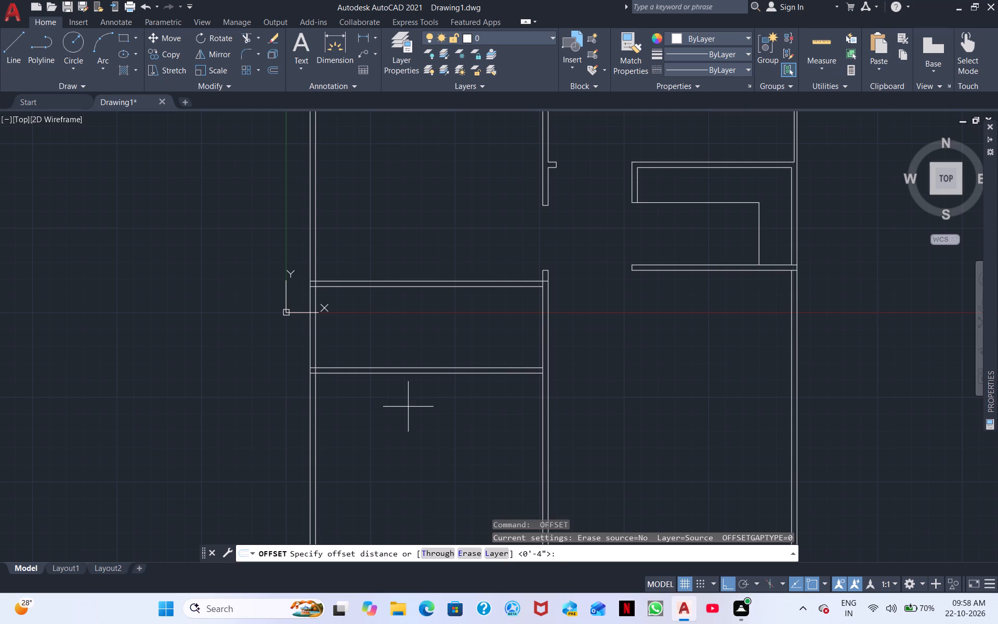
type("12'")
key("Return")
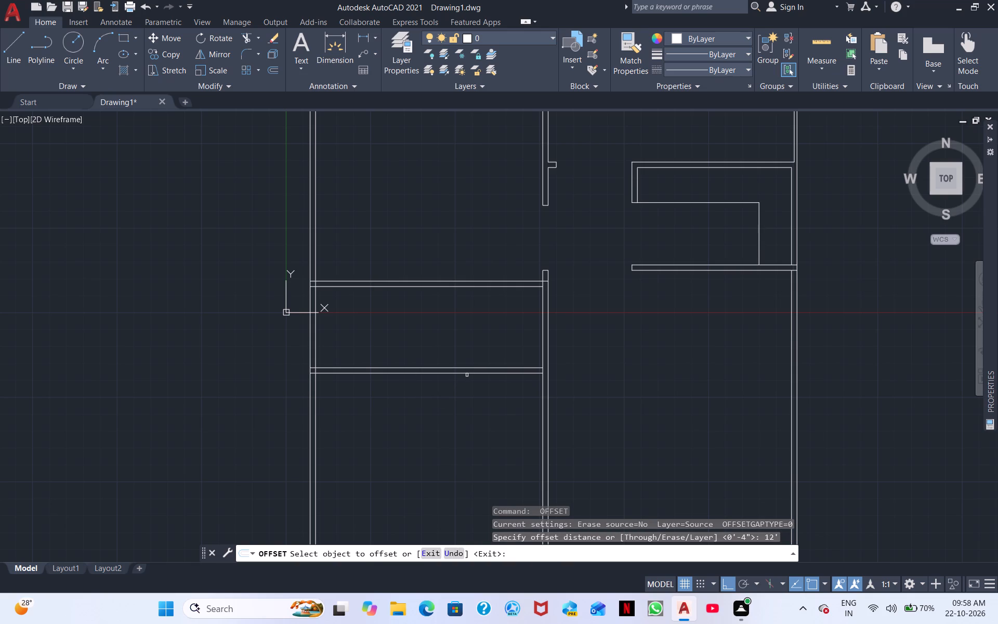
left_click_drag(468, 373, 463, 383)
left_click(443, 423)
scroll(438, 424, "down", 2)
middle_click_drag(440, 383, 426, 323)
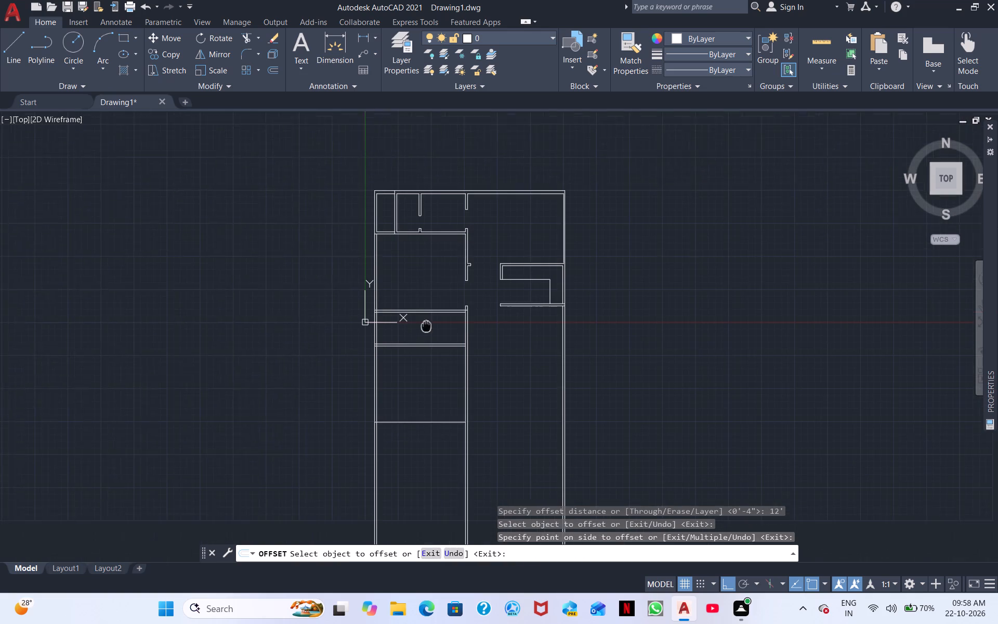
middle_click_drag(426, 323, 423, 319)
middle_click_drag(389, 393, 295, 333)
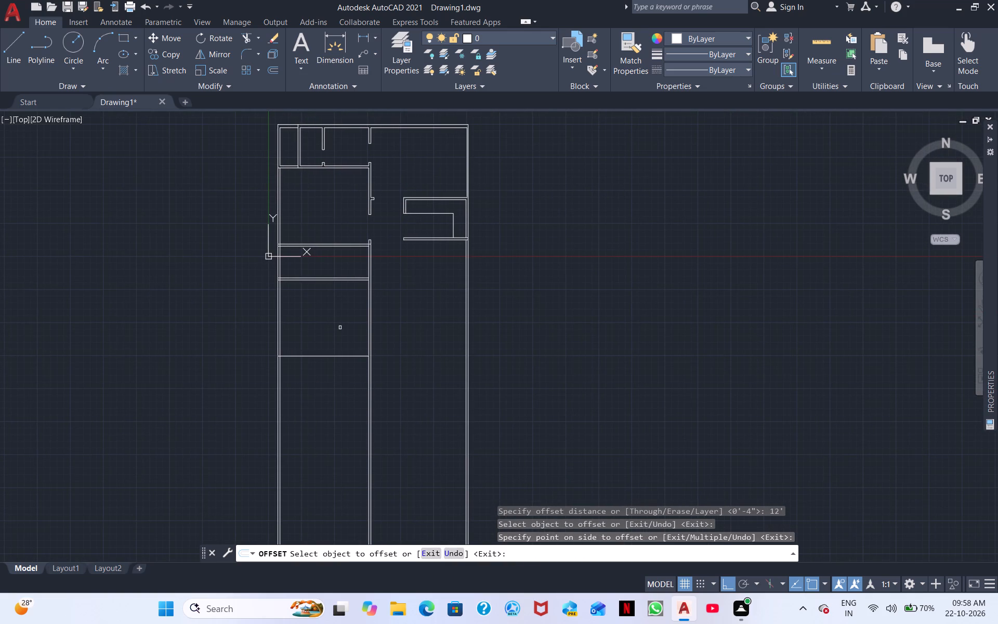
key("space")
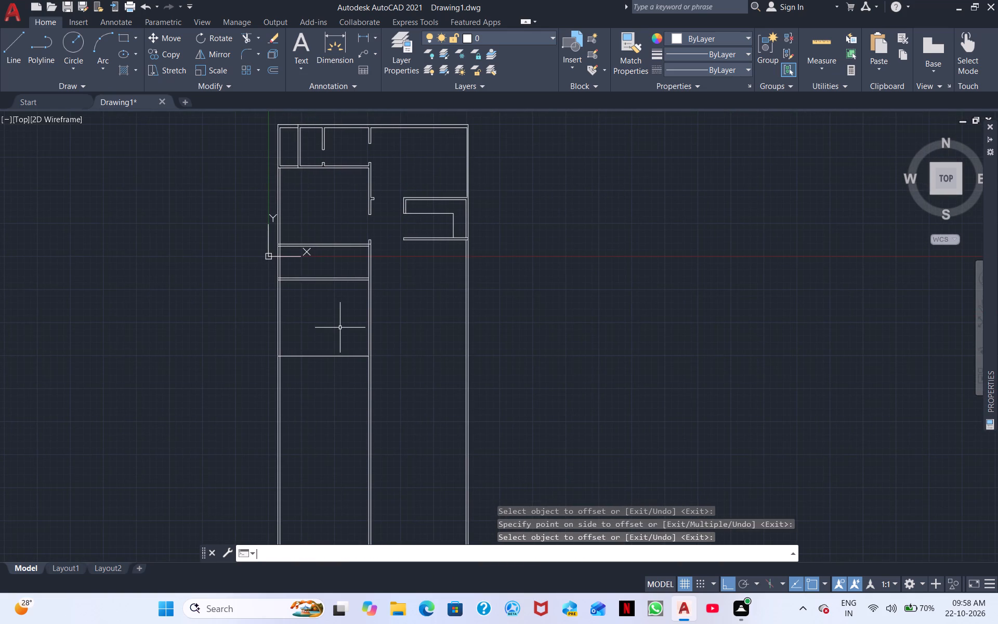
Offset the lowest horizontal line 4" downward to give that partition its thickness.
key("4")
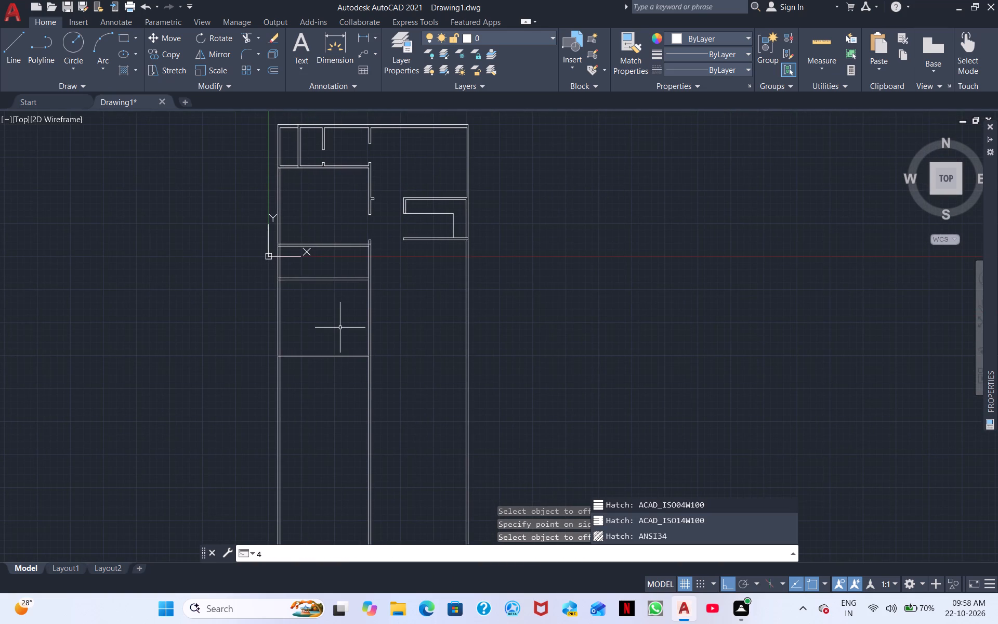
key("BackSpace")
key("space")
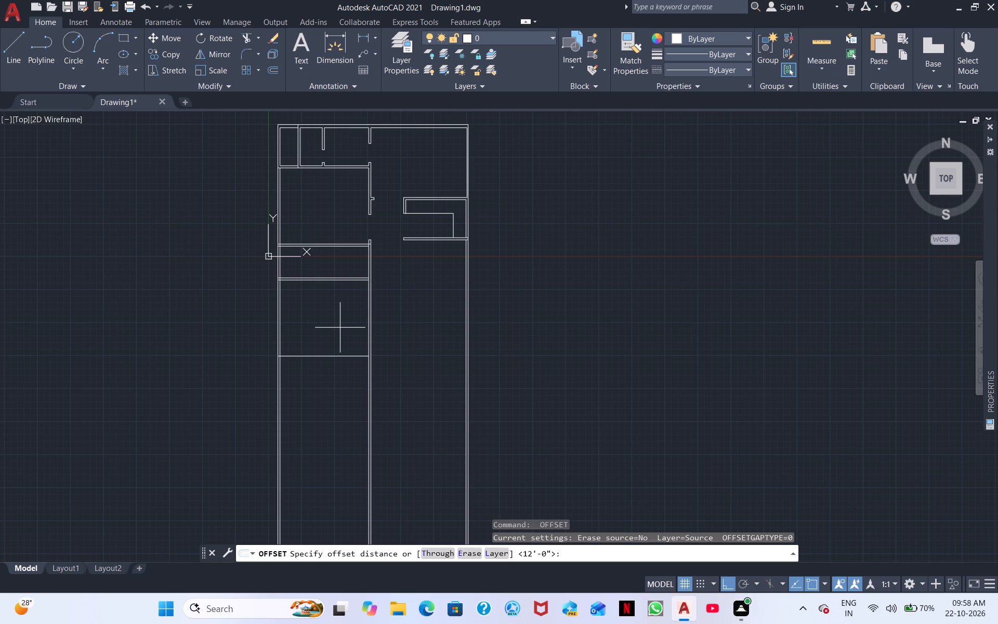
type("4\"")
key("Return")
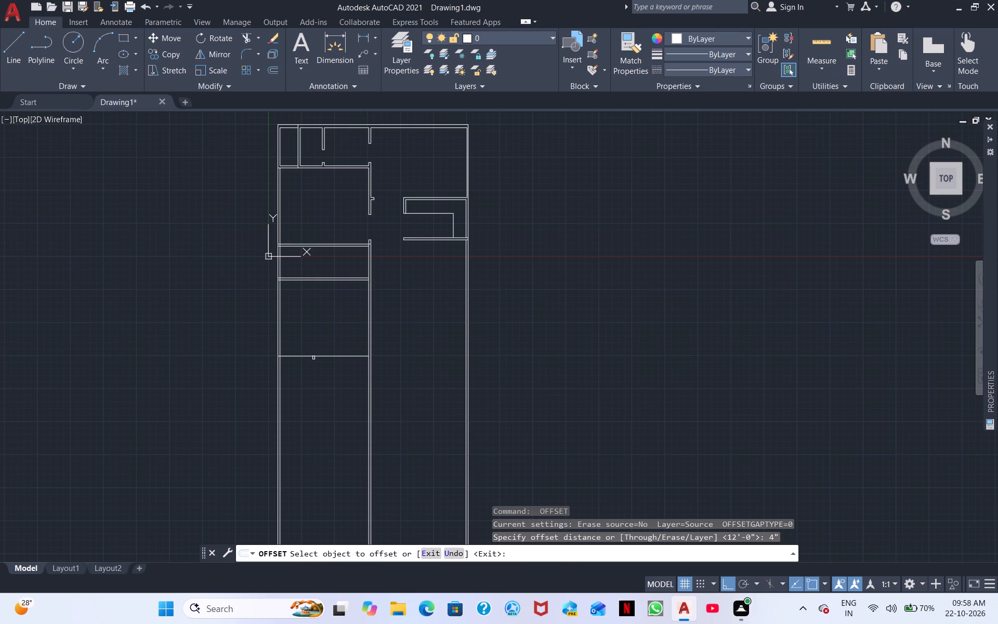
left_click(329, 357)
left_click(324, 380)
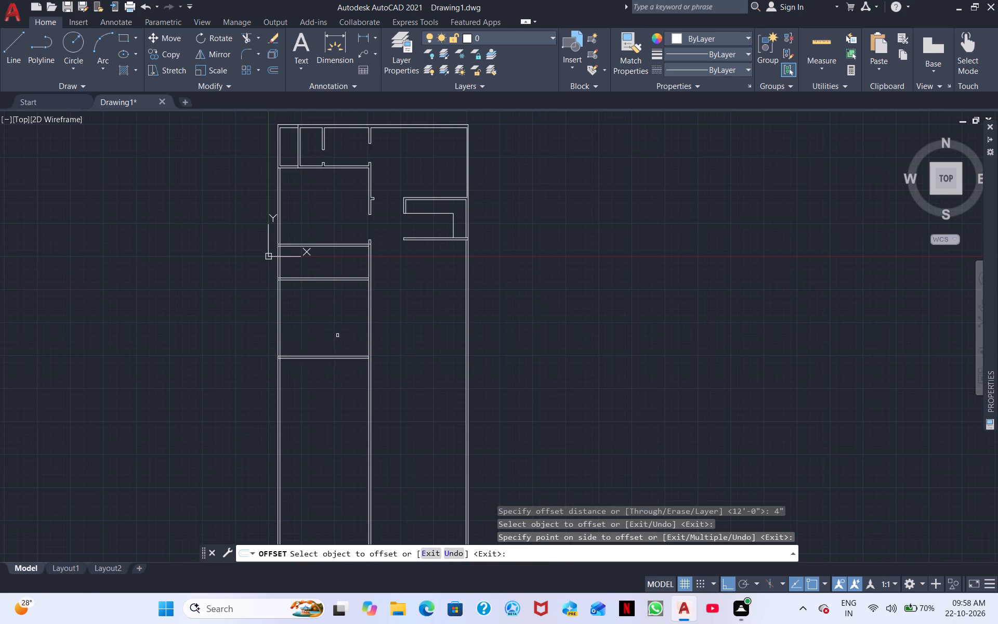
scroll(338, 334, "up", 3)
middle_click_drag(346, 421, 377, 604)
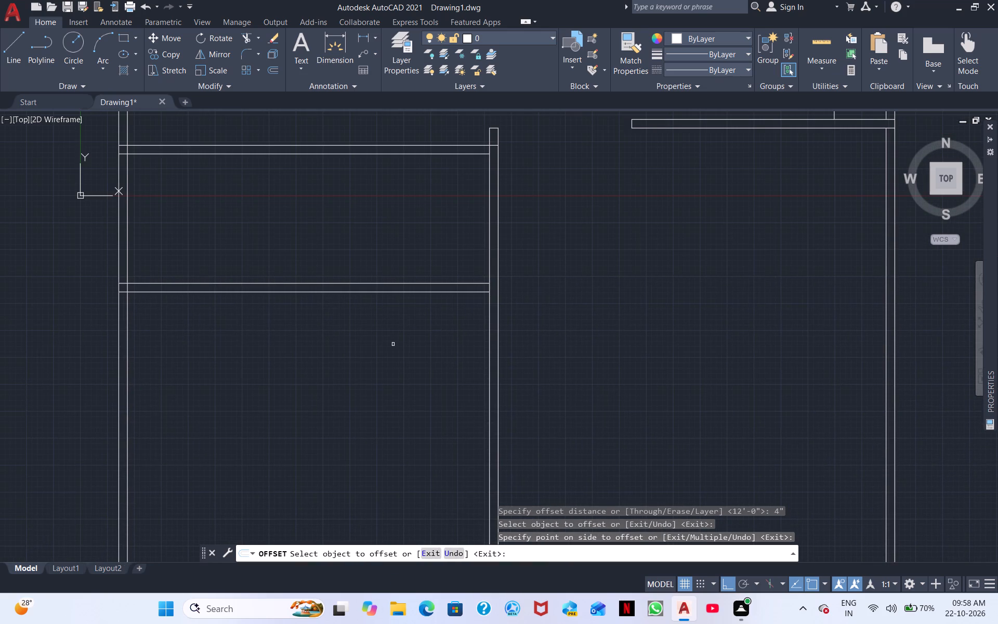
right_click(795, 396)
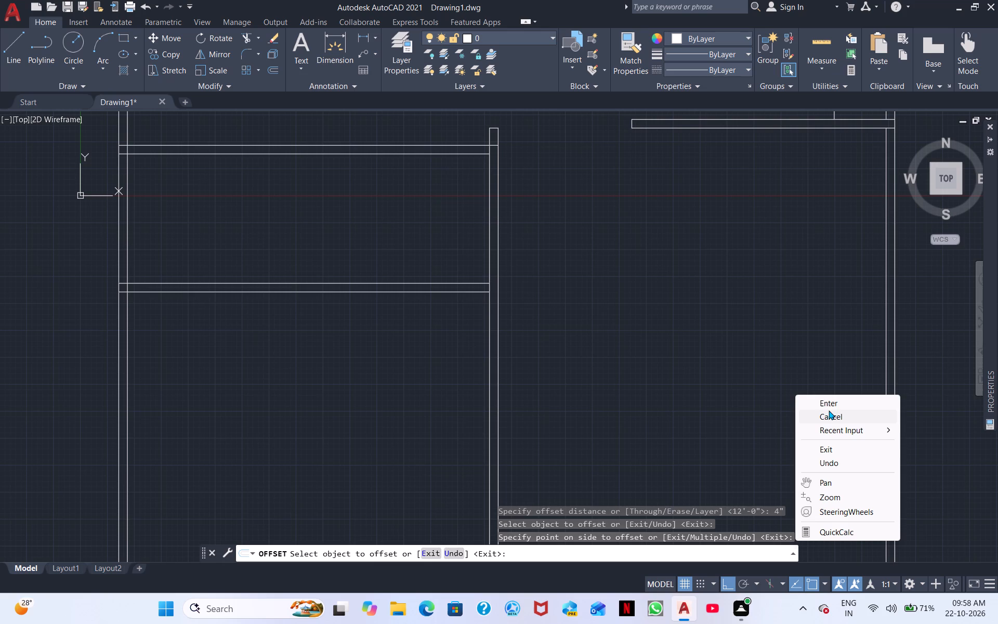
left_click(830, 402)
Extend both faces of the upper new partition to the middle wall's outer face and trim the middle wall's inner face between them.
right_click(631, 330)
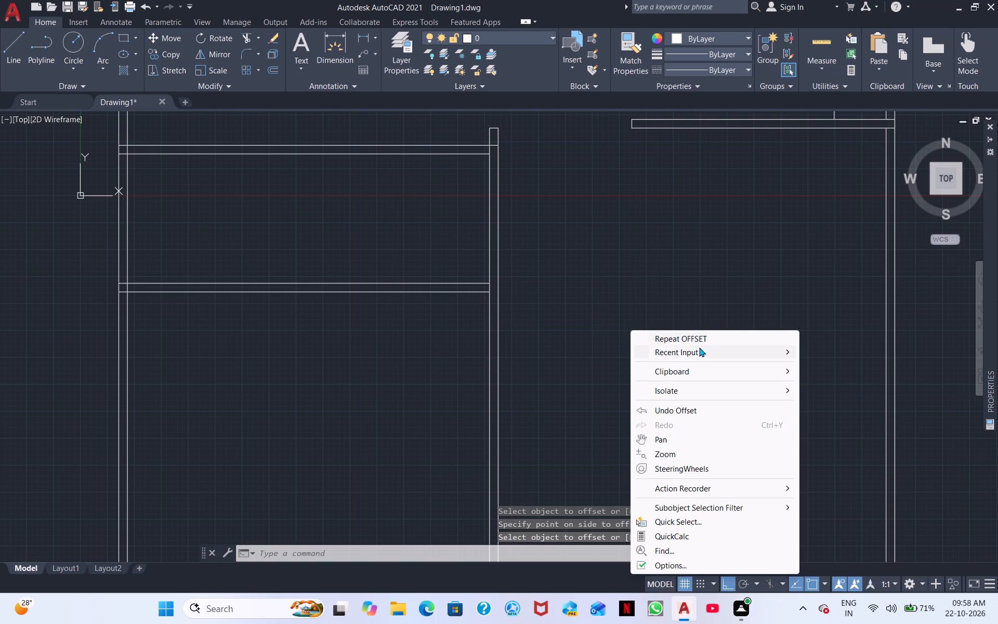
left_click(701, 349)
left_click(845, 366)
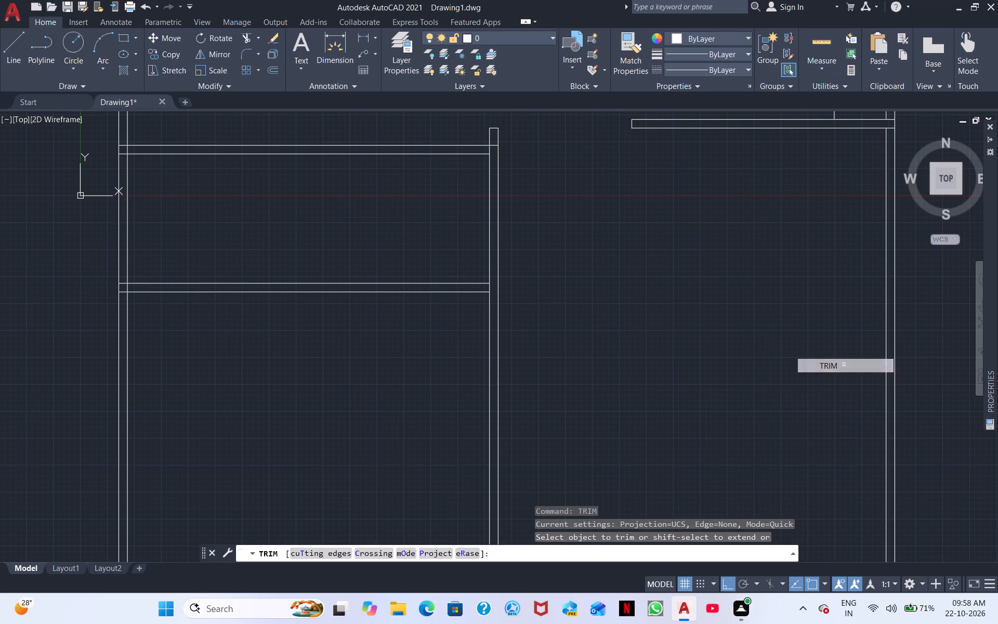
left_click(442, 290, "shift")
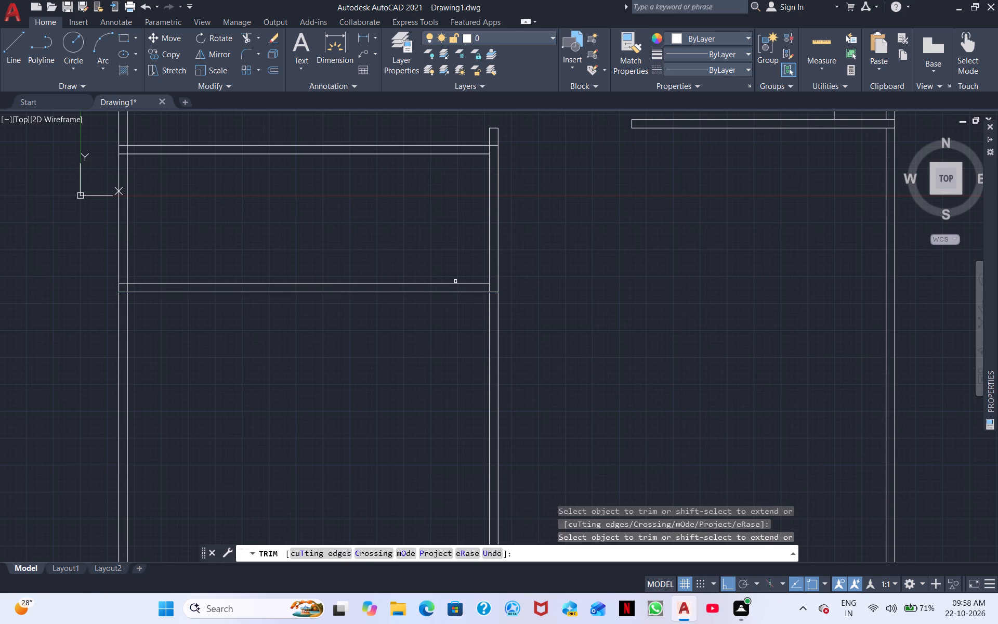
left_click(457, 282, "shift")
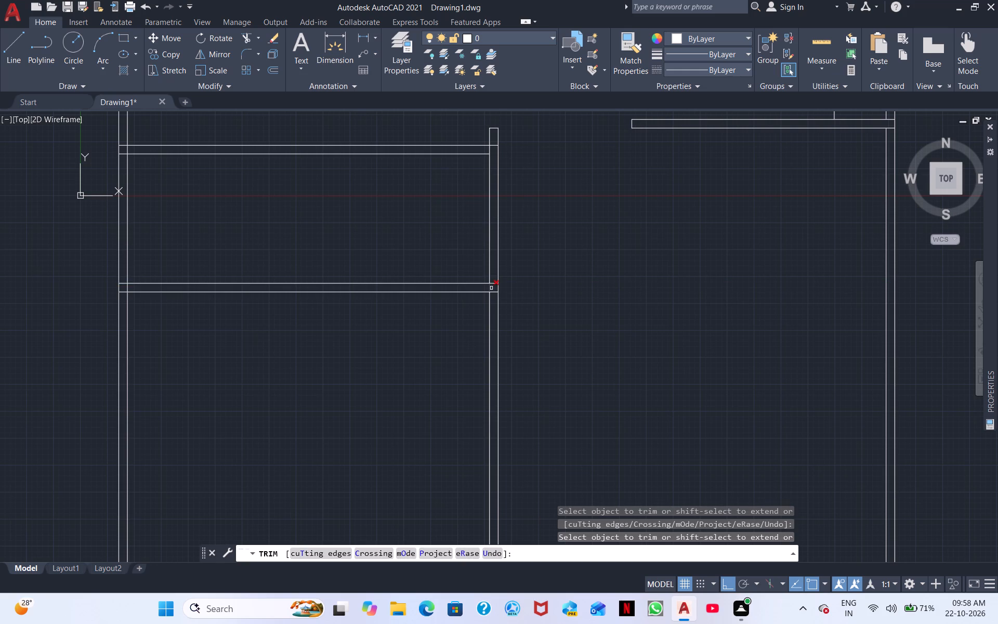
left_click(491, 288)
Draw a vertical line across the 5' strip between the two partitions, a short distance left of the middle wall.
scroll(410, 249, "down", 2)
middle_click_drag(422, 233, 441, 208)
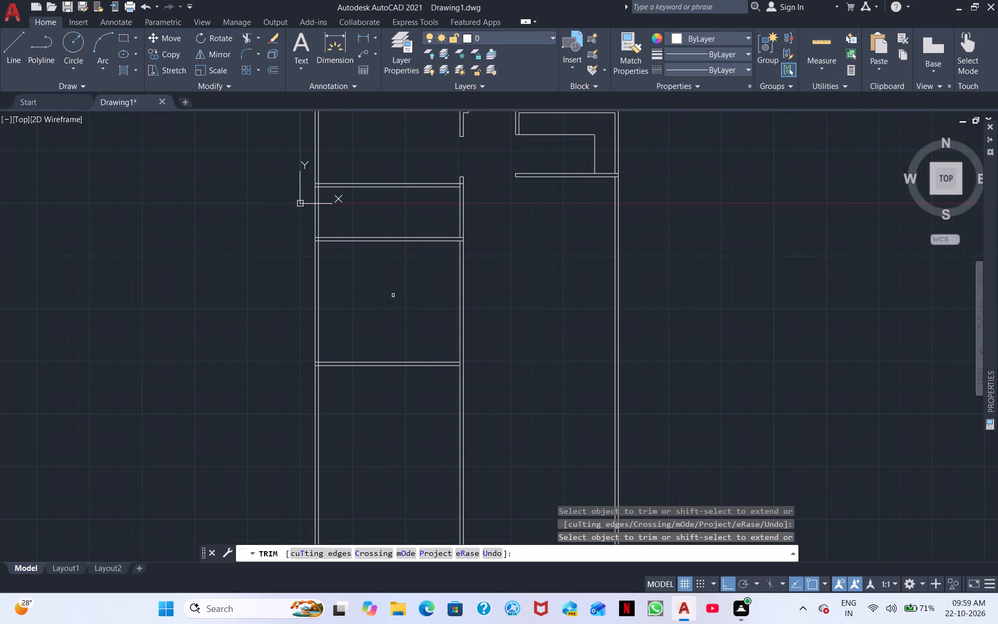
left_click(11, 51)
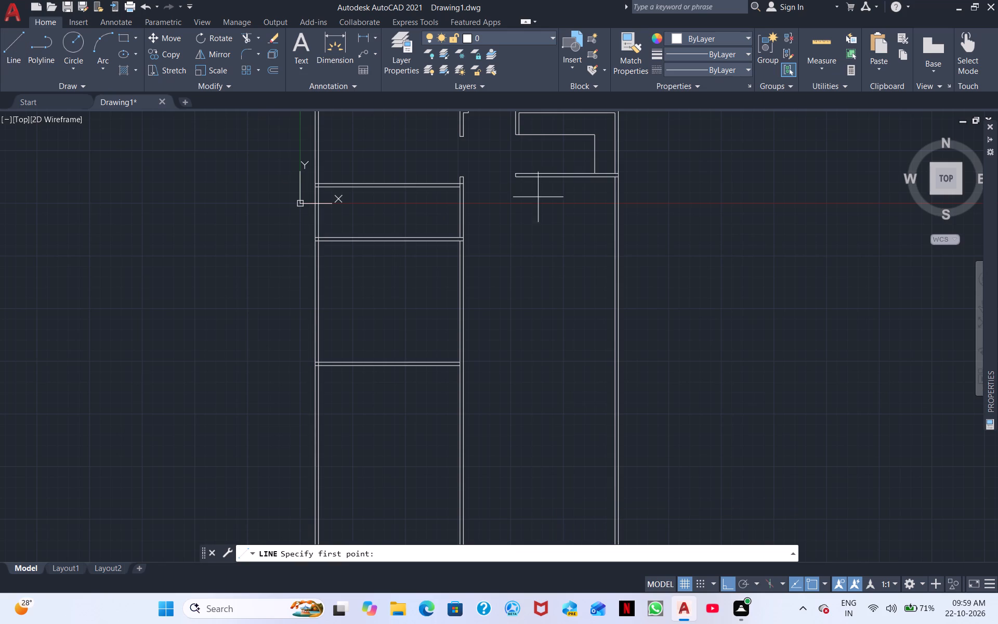
scroll(439, 222, "up", 1)
middle_click_drag(439, 196, 430, 272)
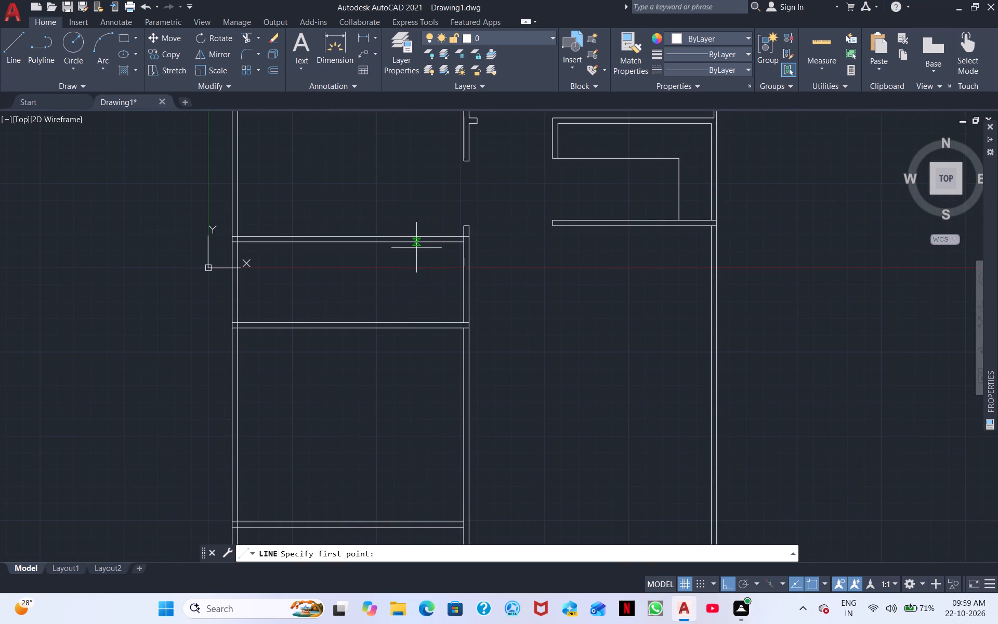
left_click_drag(426, 242, 422, 249)
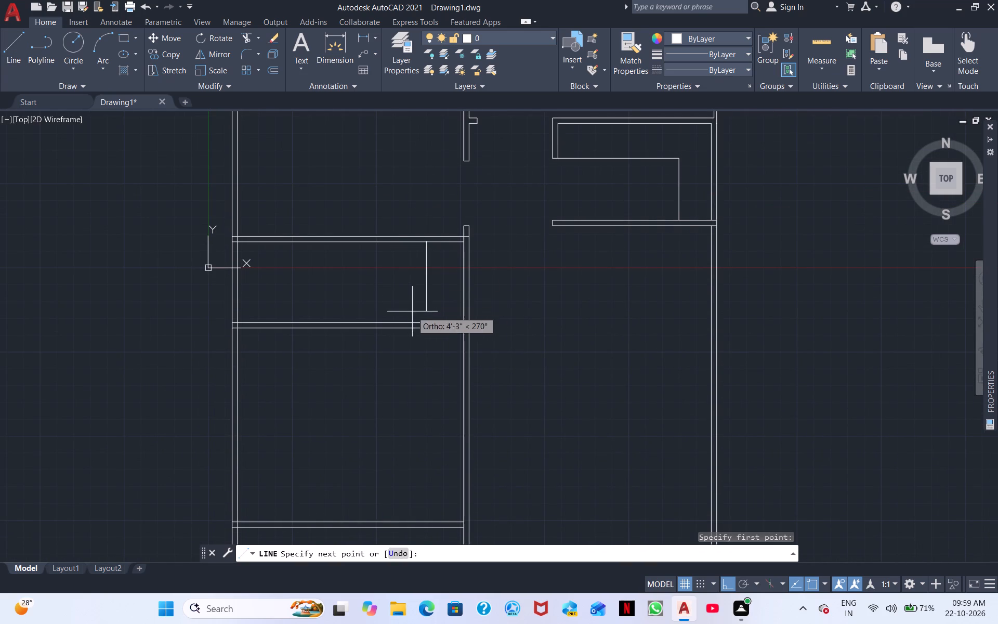
left_click(423, 319)
key("Escape")
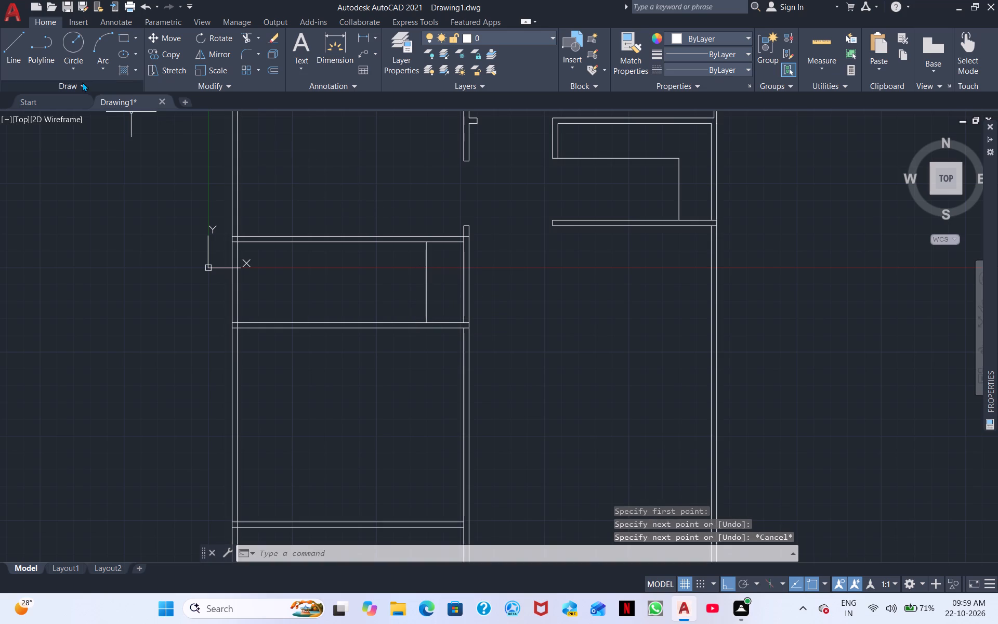
Draw a second vertical line just left of the first, spanning the 5' strip, to form a thin cross wall.
left_click(5, 45)
scroll(340, 274, "up", 2)
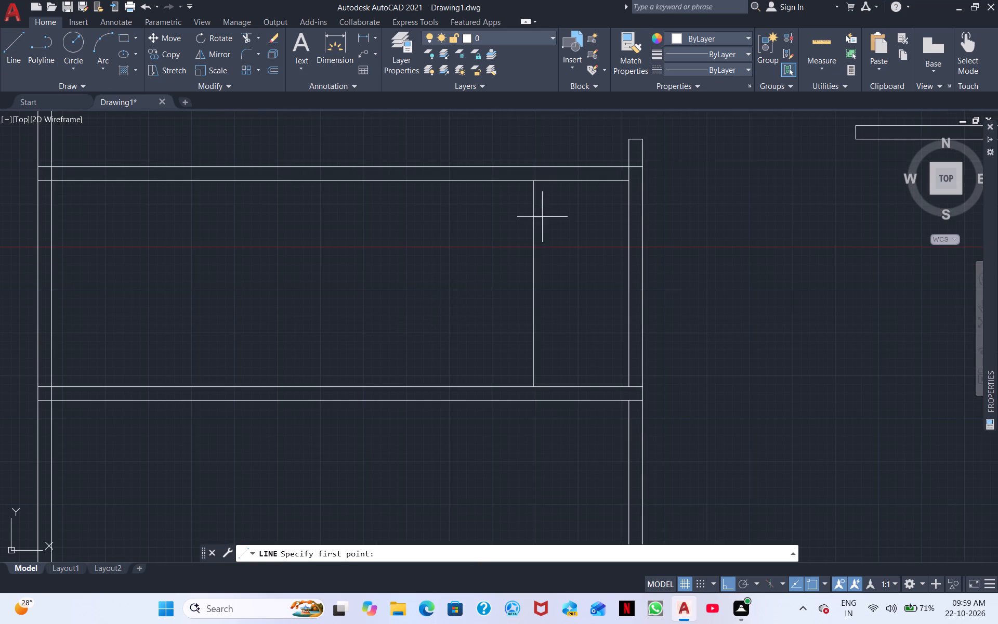
left_click(527, 179)
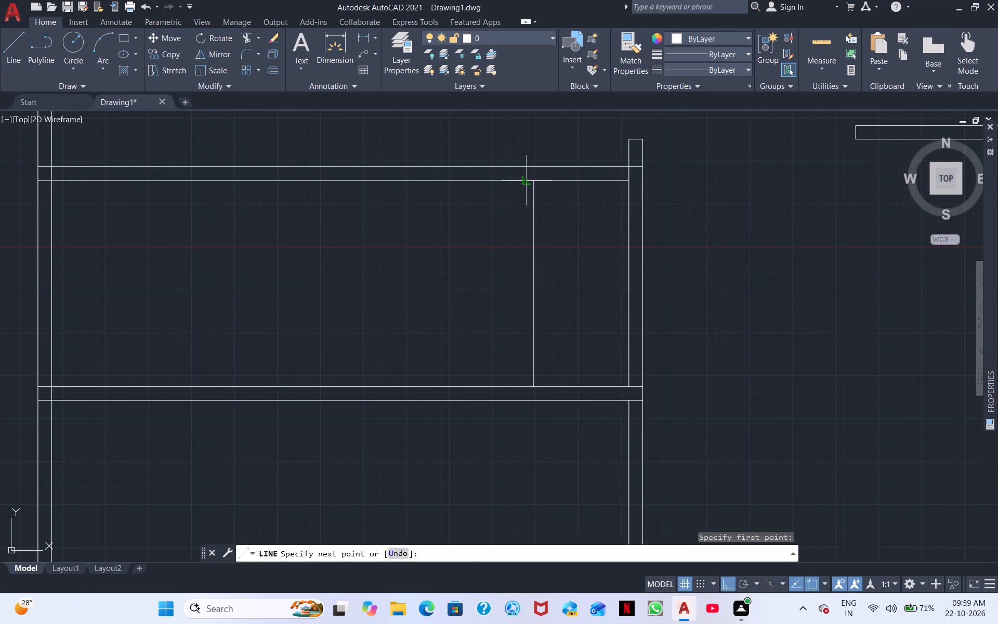
left_click(527, 388)
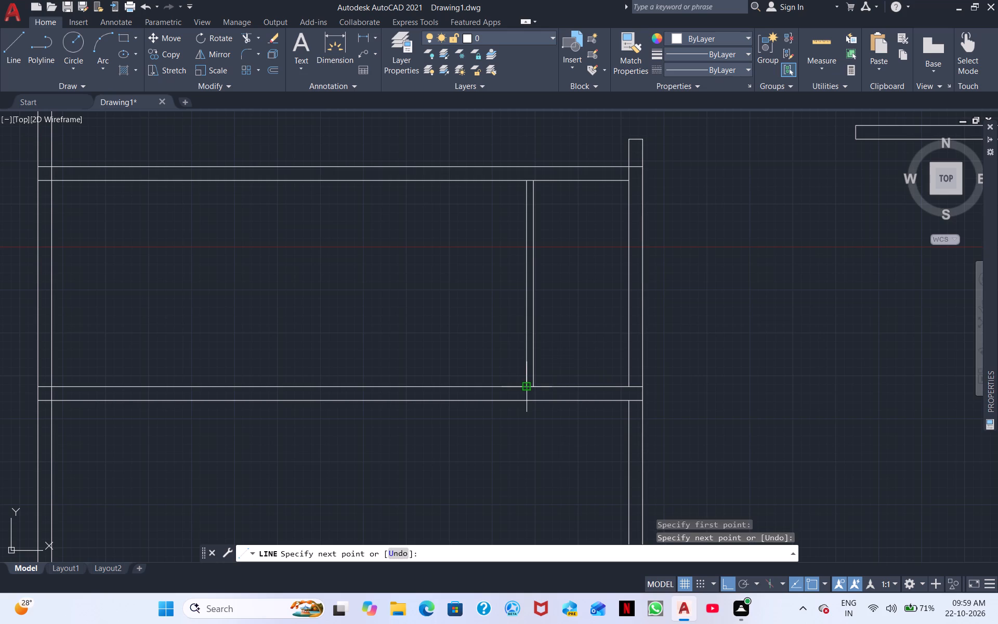
key("Escape")
Trim the middle wall's inner face and the upper partition's top line where they cross, opening the wall junction.
scroll(543, 361, "down", 2)
middle_click_drag(569, 345, 487, 365)
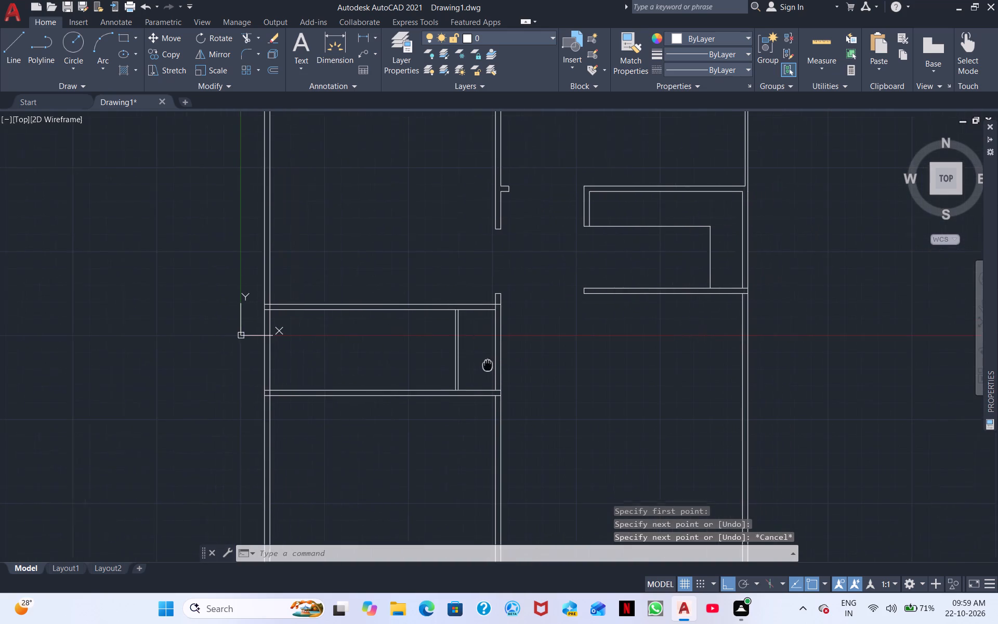
middle_click_drag(487, 365, 482, 365)
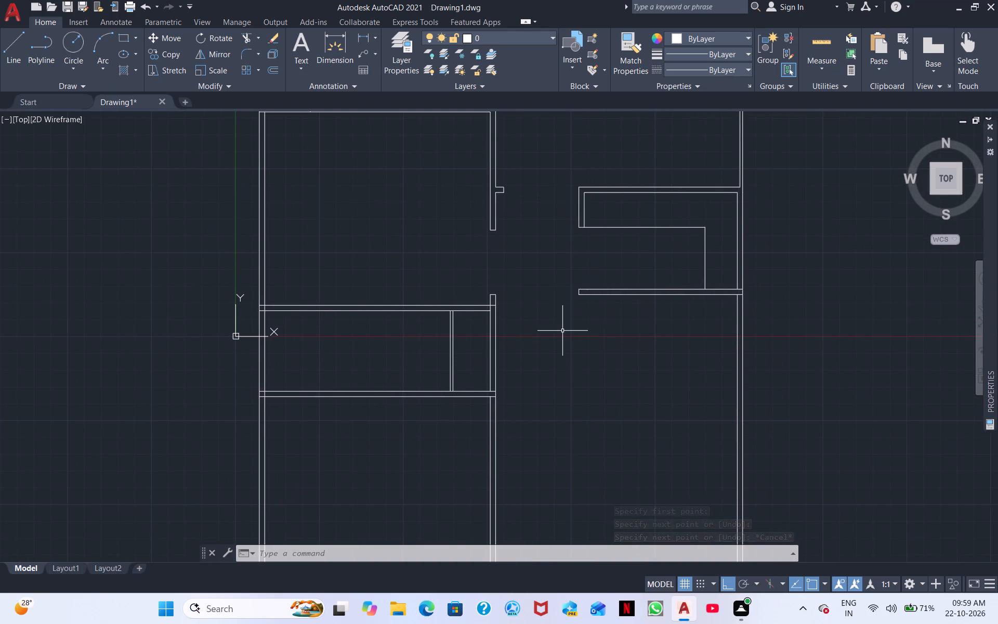
left_click(245, 33)
scroll(491, 348, "up", 3)
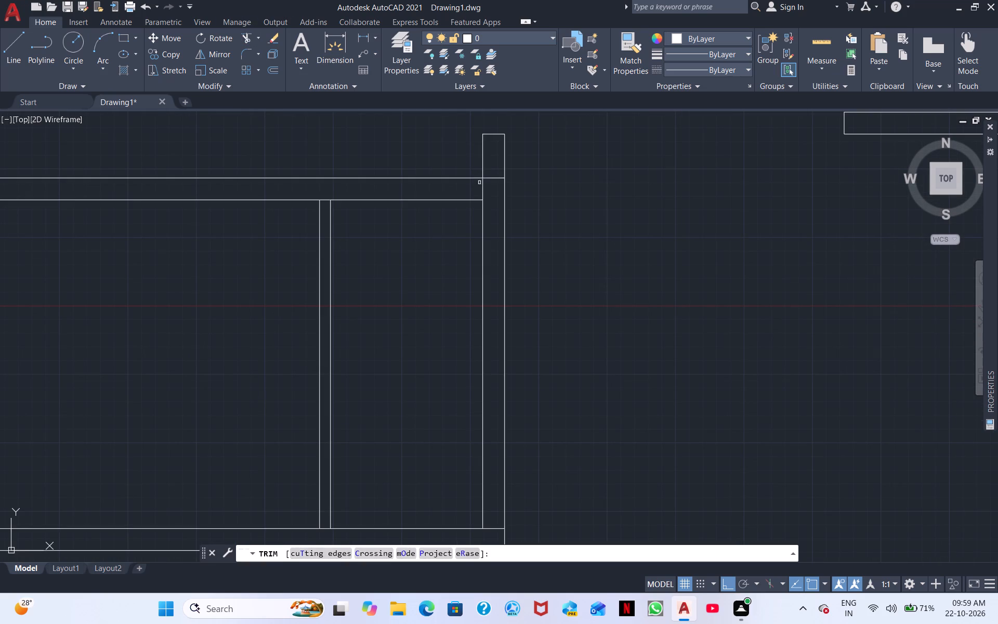
left_click(483, 190)
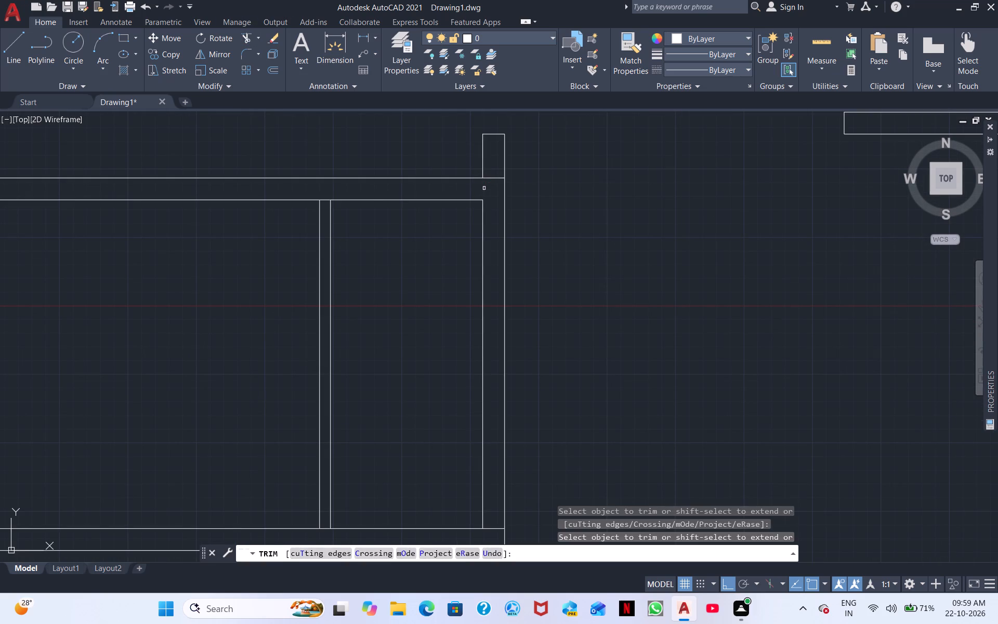
left_click(492, 177)
right_click(595, 235)
left_click(646, 242)
Offset the middle wall's inner face within the 5' strip by 11', once to its right and once to its left.
middle_click_drag(628, 319, 705, 285)
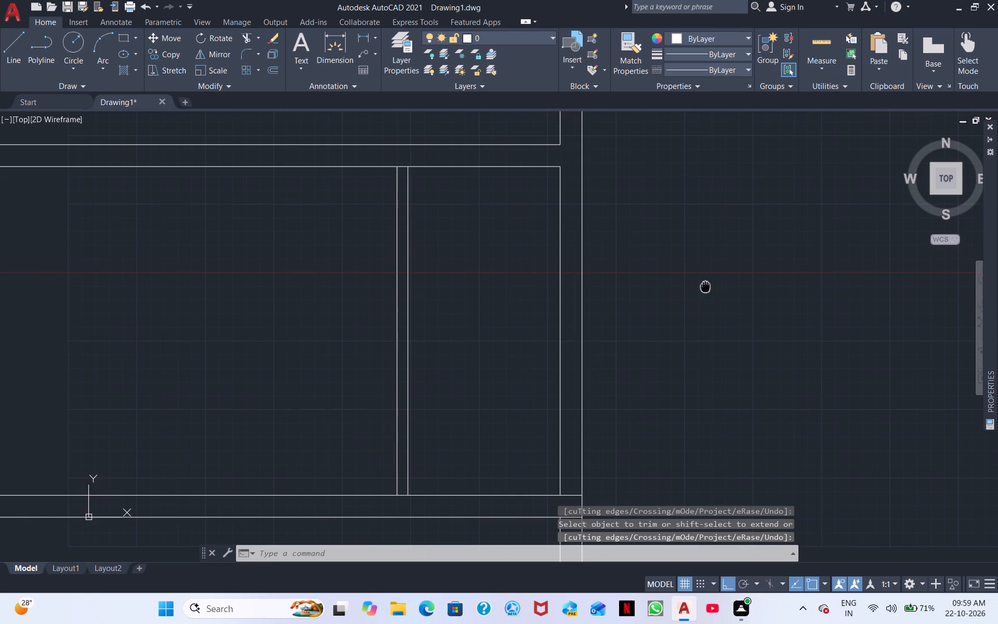
middle_click_drag(705, 285, 705, 287)
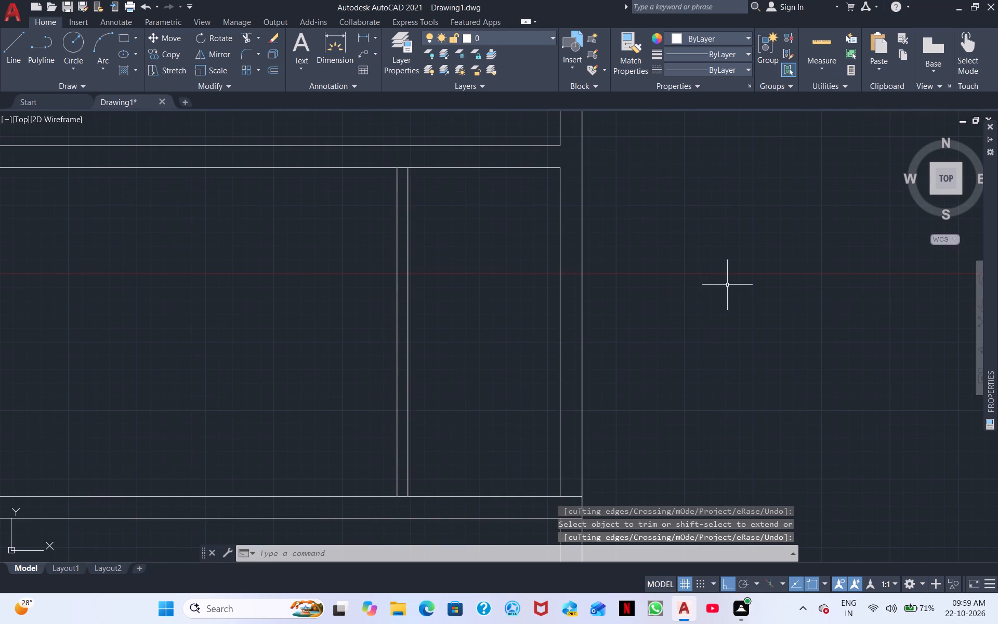
type("o")
key("space")
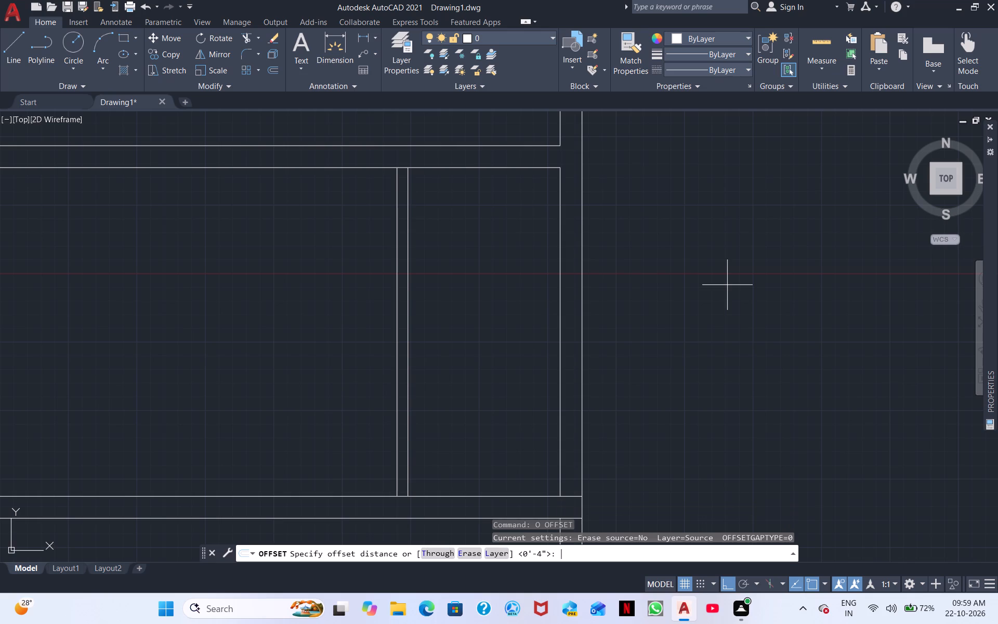
type("11'")
key("Return")
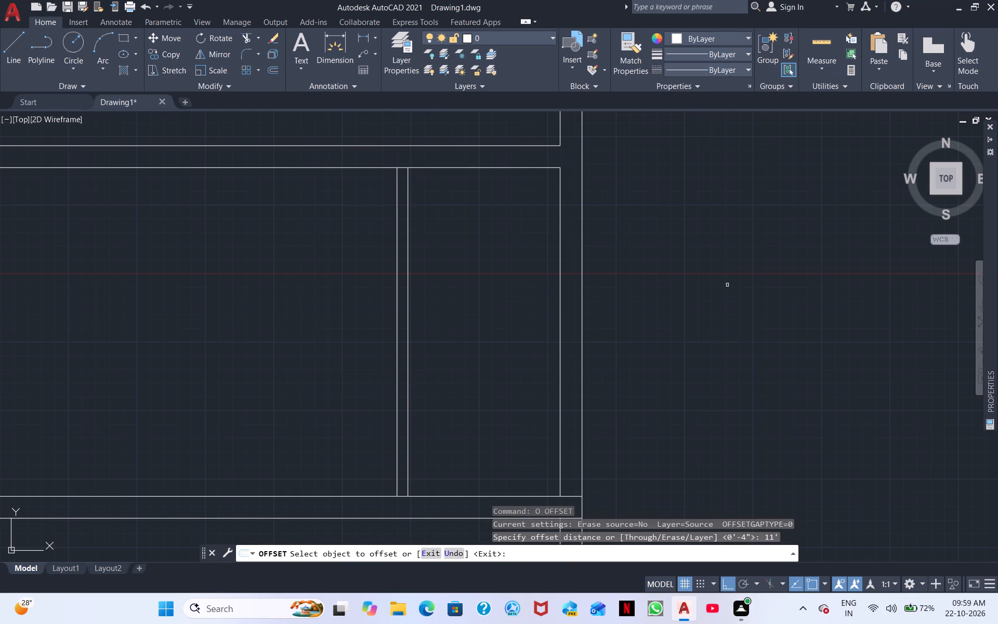
left_click(562, 333)
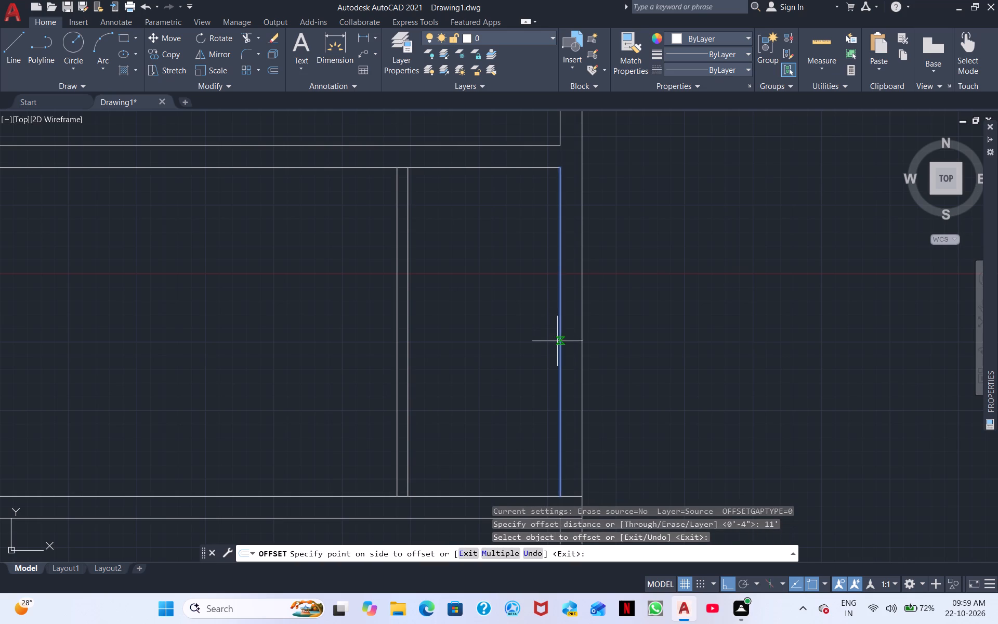
left_click(559, 342)
middle_click_drag(225, 337, 423, 337)
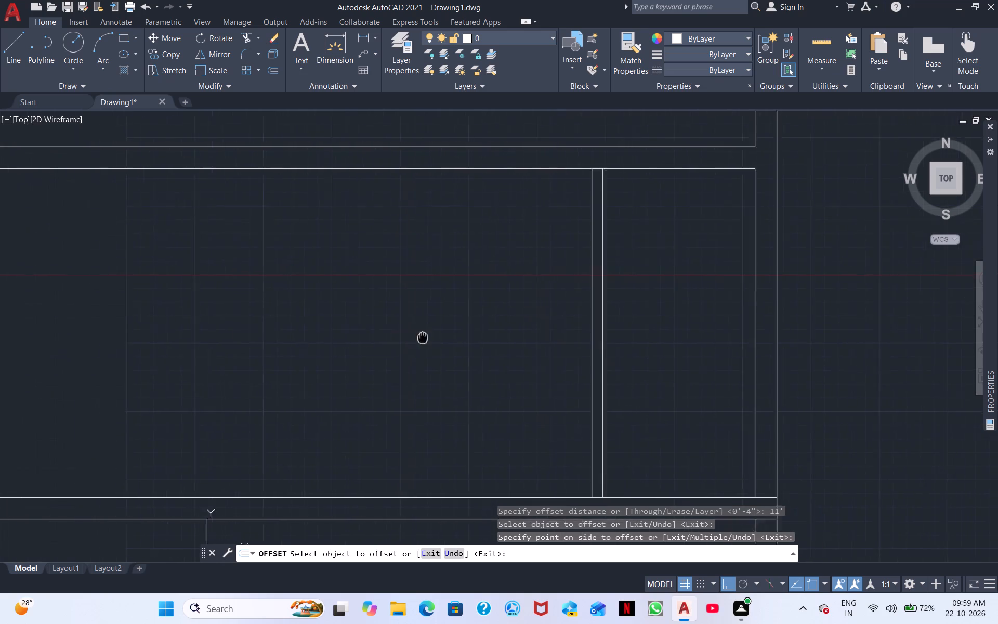
middle_click_drag(423, 337, 656, 306)
scroll(592, 325, "down", 3)
scroll(592, 325, "up", 3)
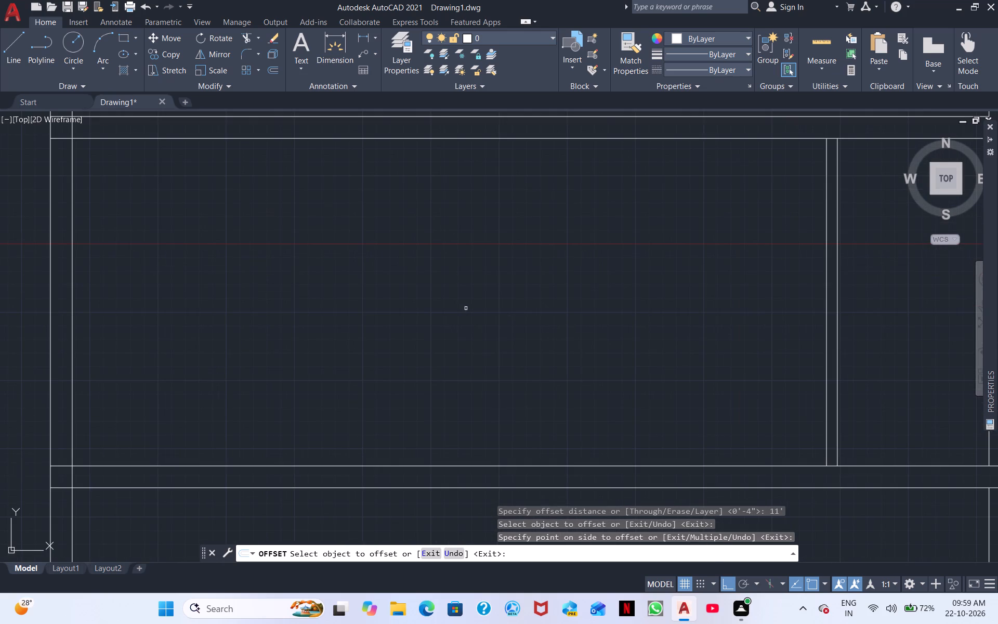
scroll(642, 301, "down", 3)
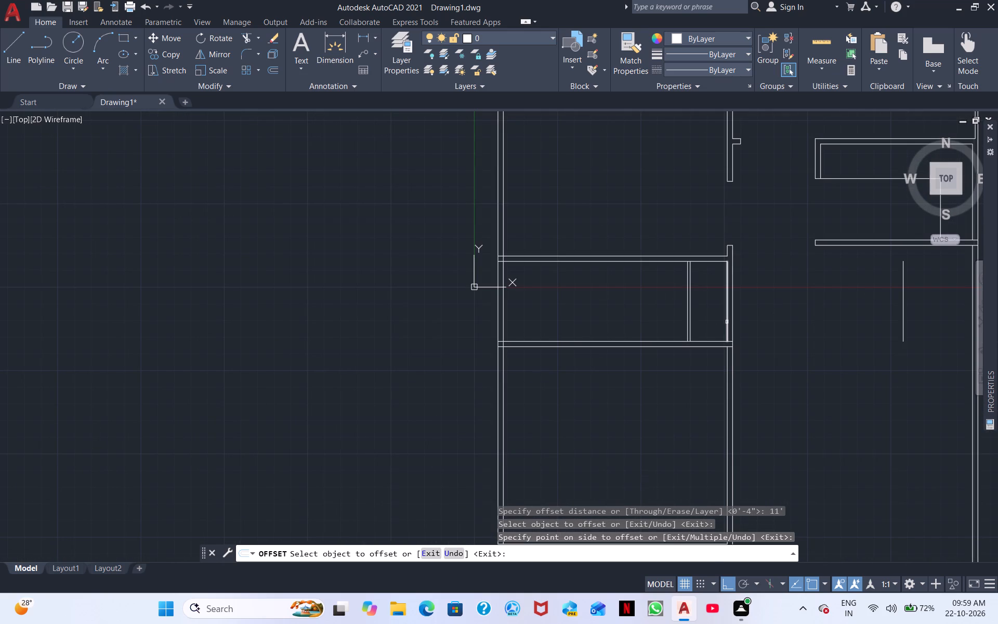
left_click(727, 322)
left_click(572, 329)
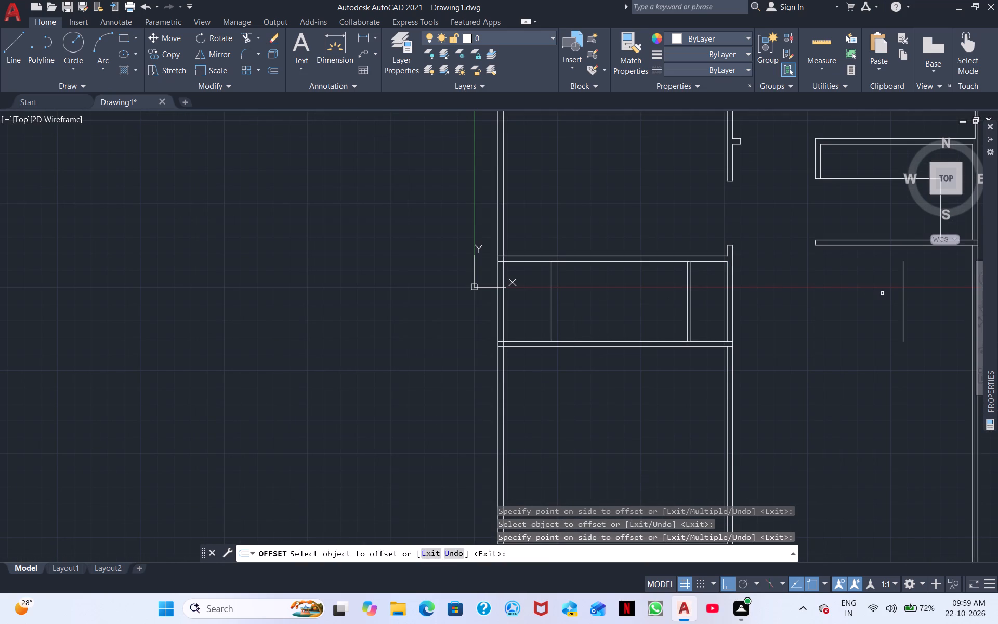
key("Escape")
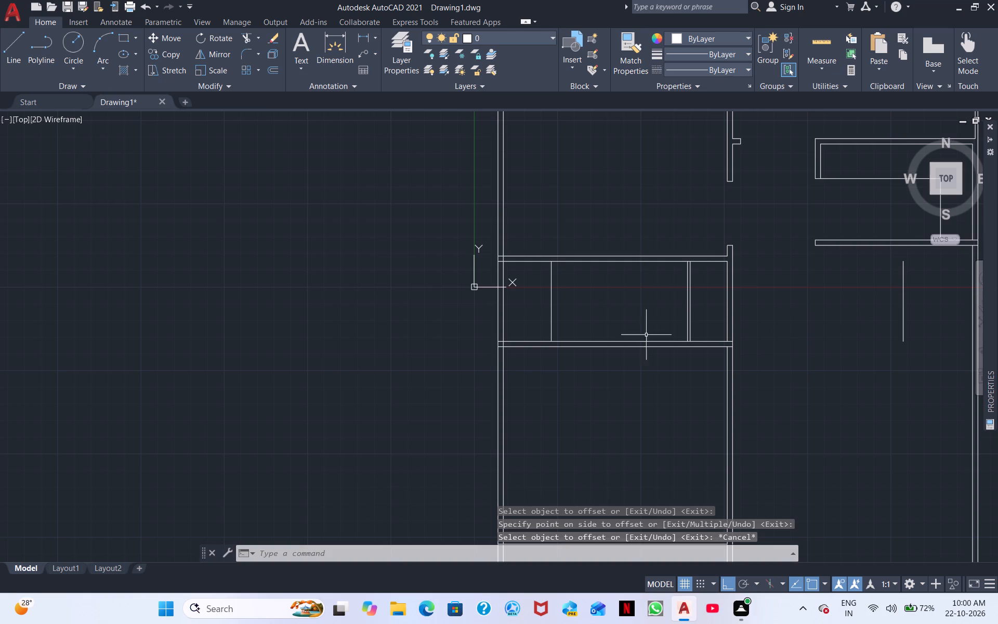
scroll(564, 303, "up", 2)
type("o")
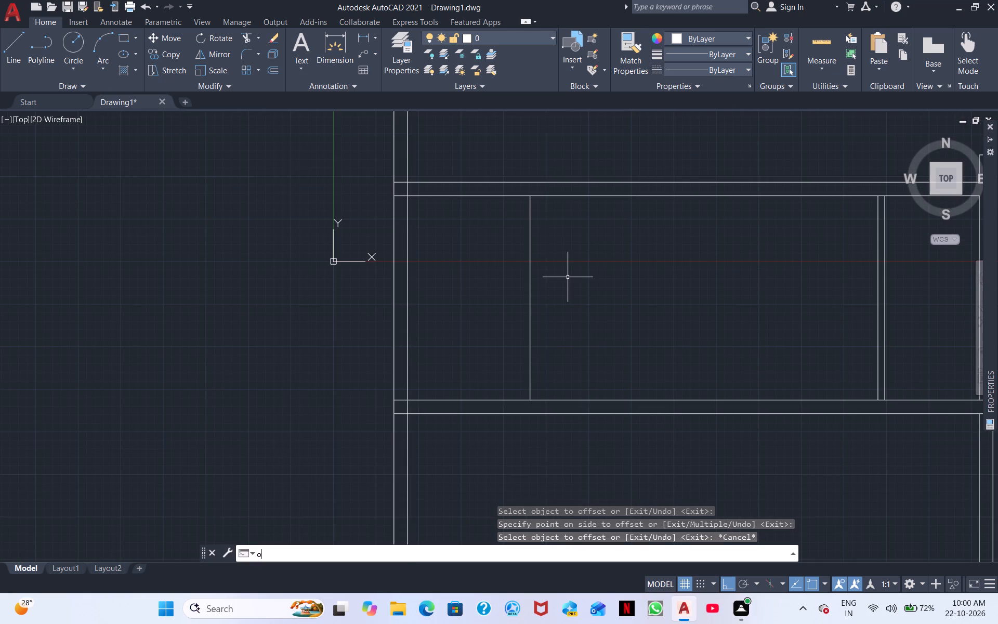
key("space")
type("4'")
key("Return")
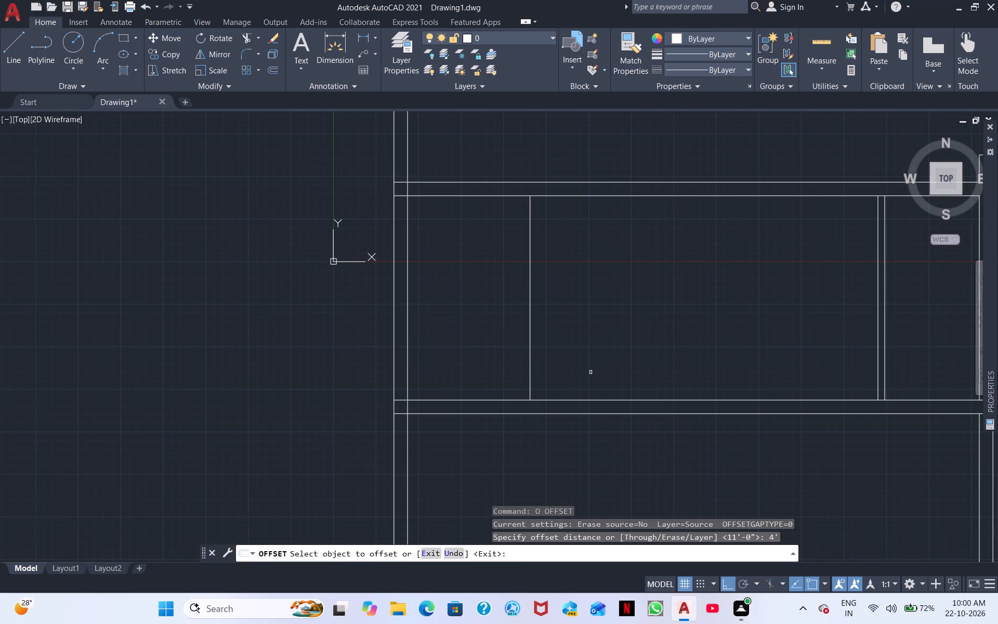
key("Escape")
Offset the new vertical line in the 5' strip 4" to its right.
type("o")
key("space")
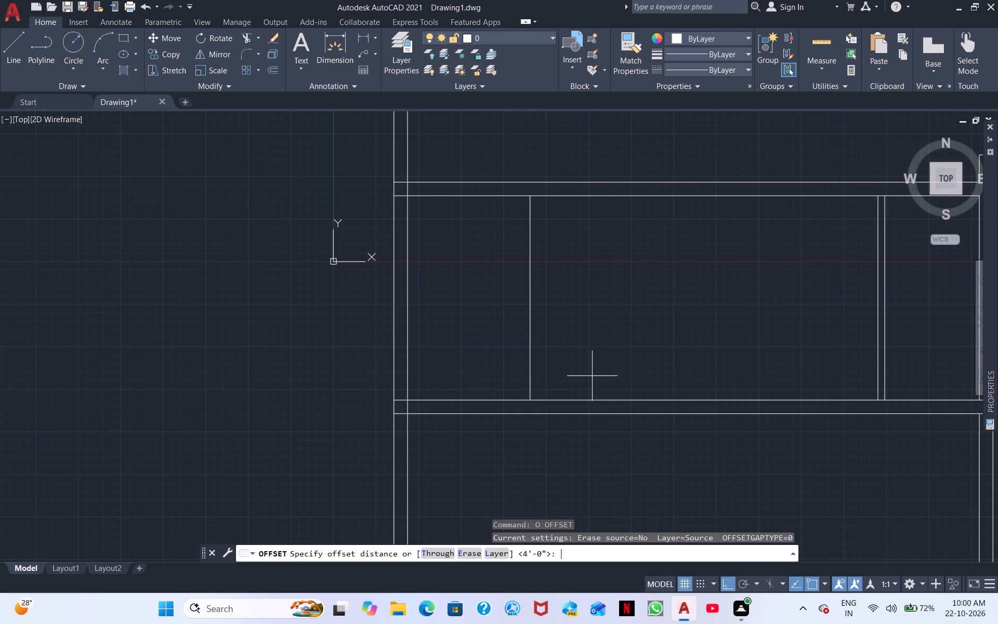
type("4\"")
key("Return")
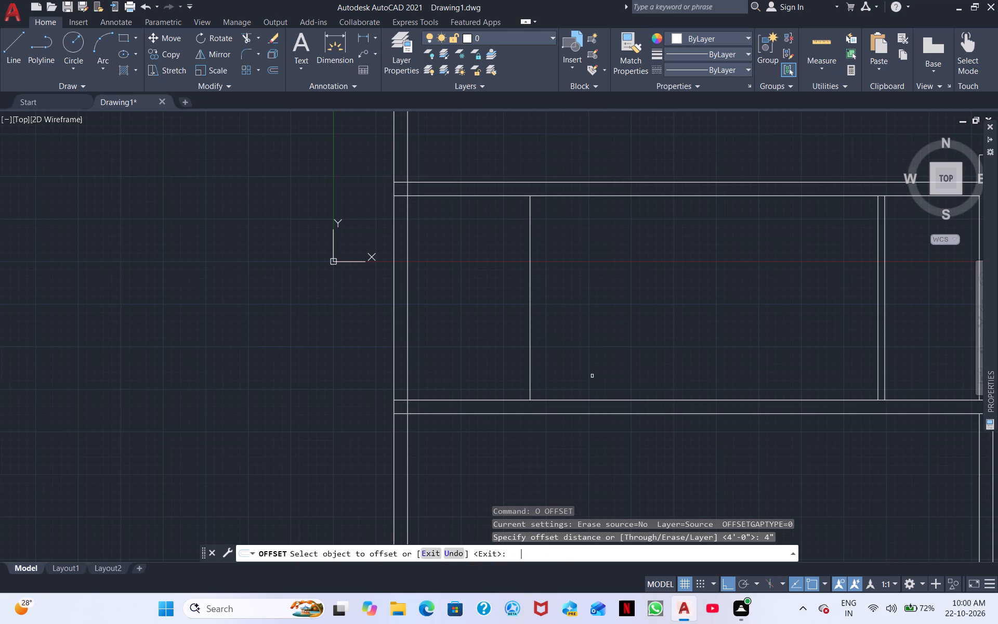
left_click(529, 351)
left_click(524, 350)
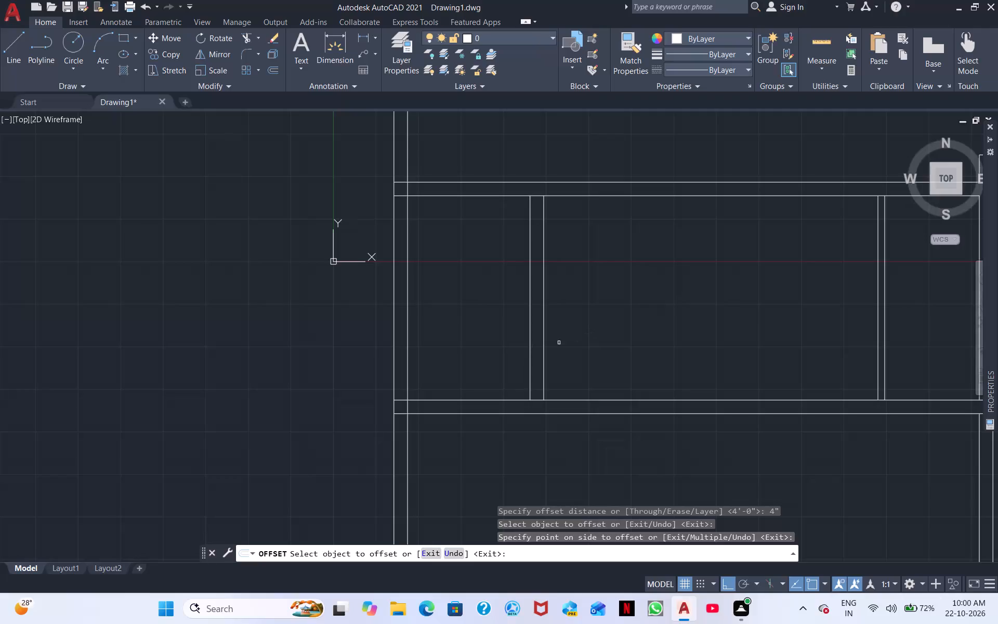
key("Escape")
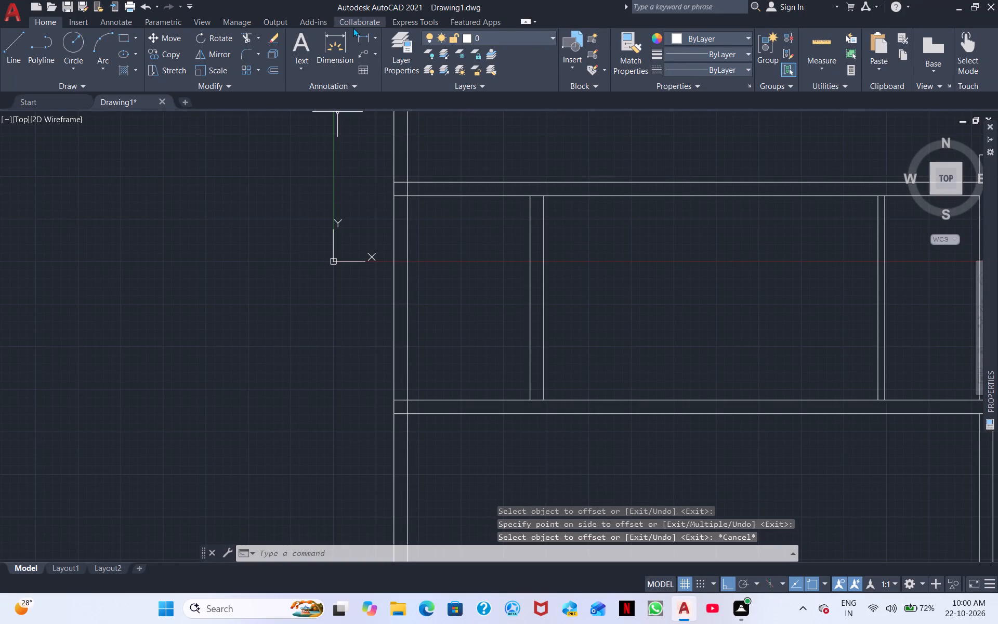
Measure the clear horizontal distance between the new cross wall and the thin cross wall near the middle wall.
left_click(359, 40)
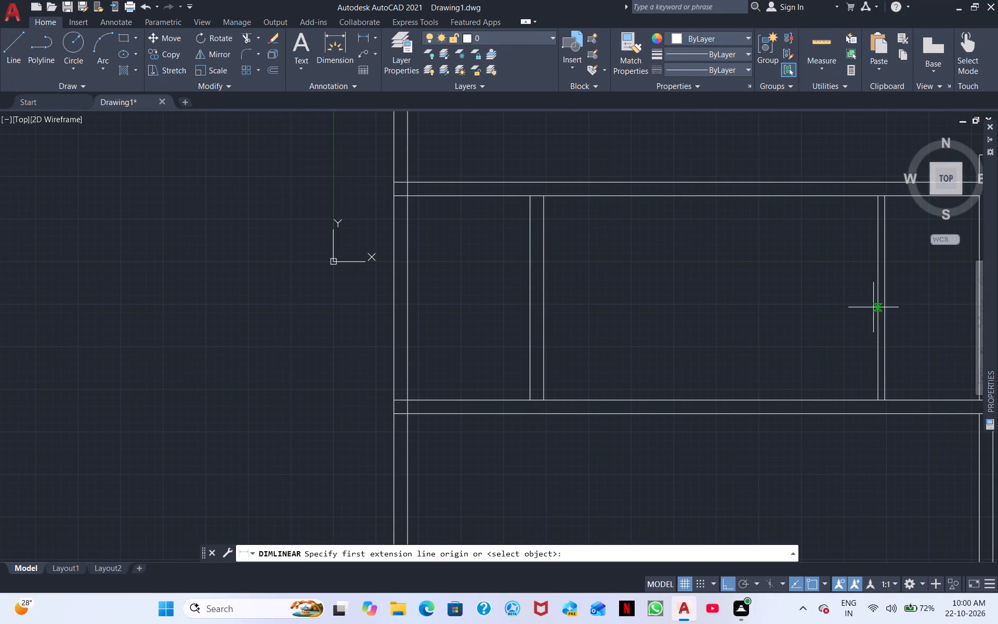
left_click(876, 308)
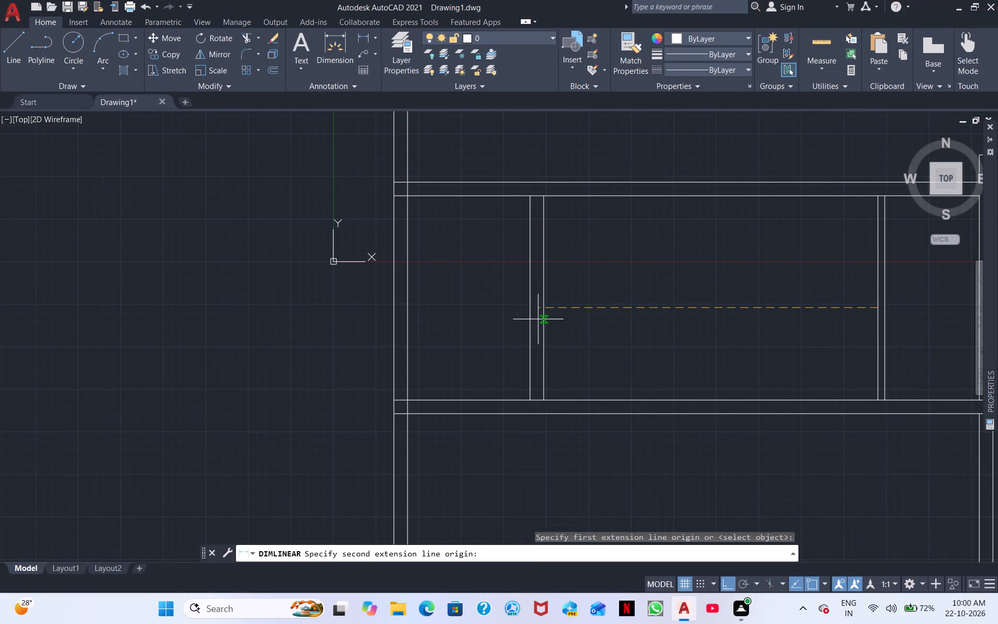
double_click(543, 308)
right_click(614, 308)
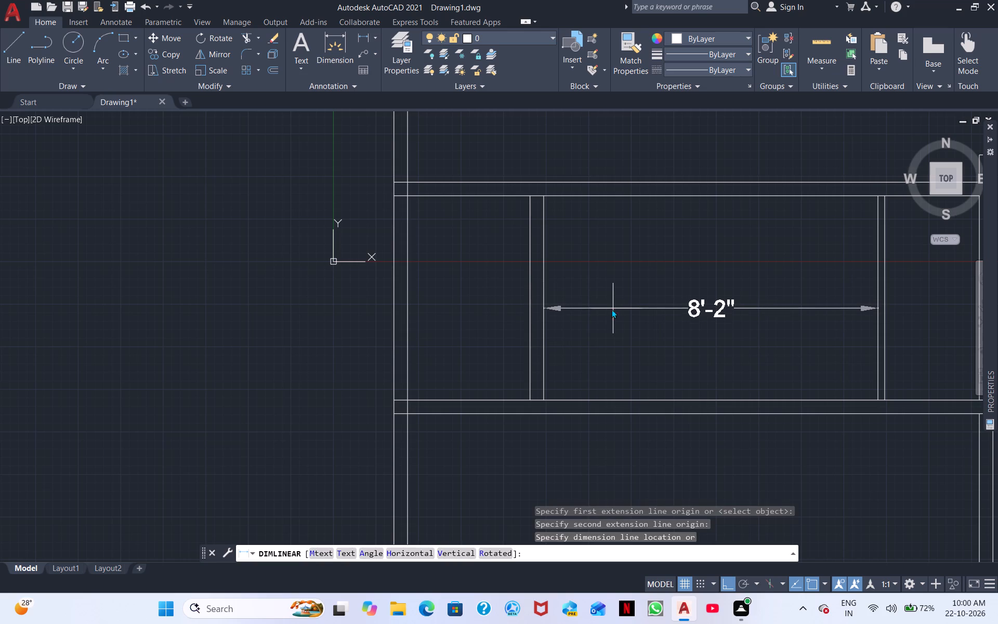
left_click(682, 336)
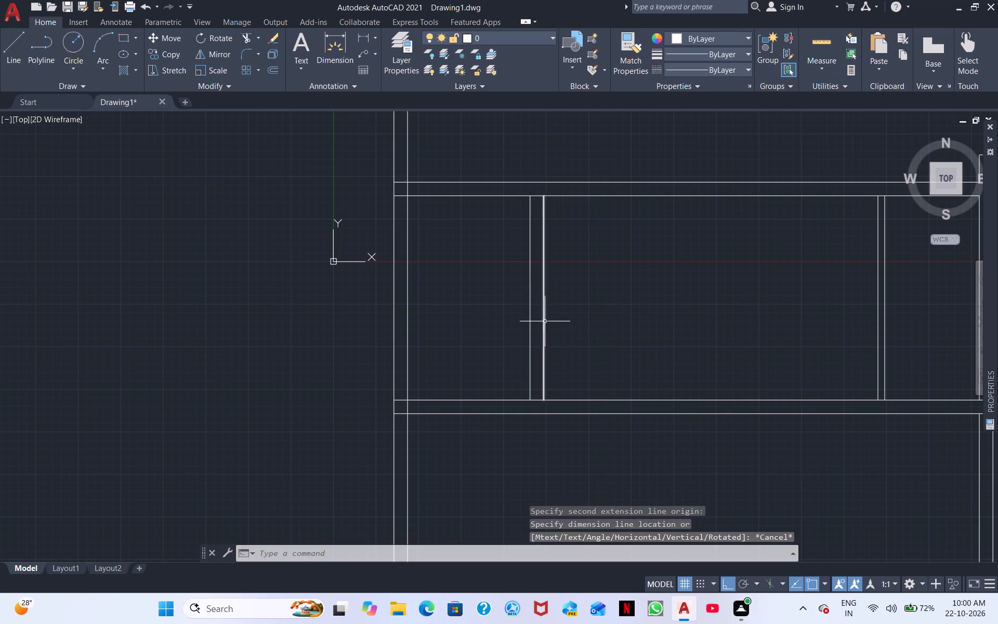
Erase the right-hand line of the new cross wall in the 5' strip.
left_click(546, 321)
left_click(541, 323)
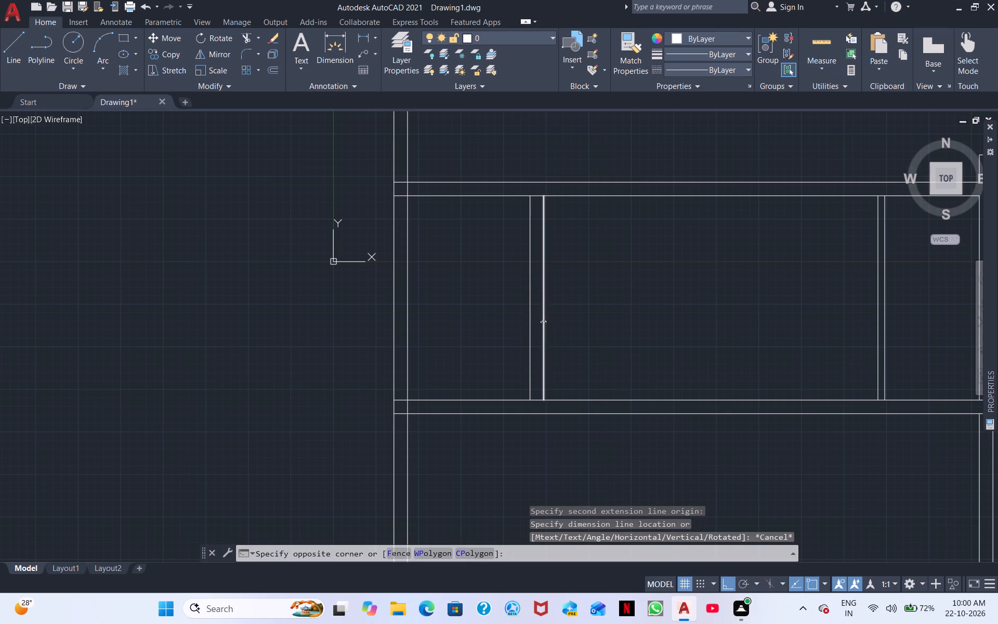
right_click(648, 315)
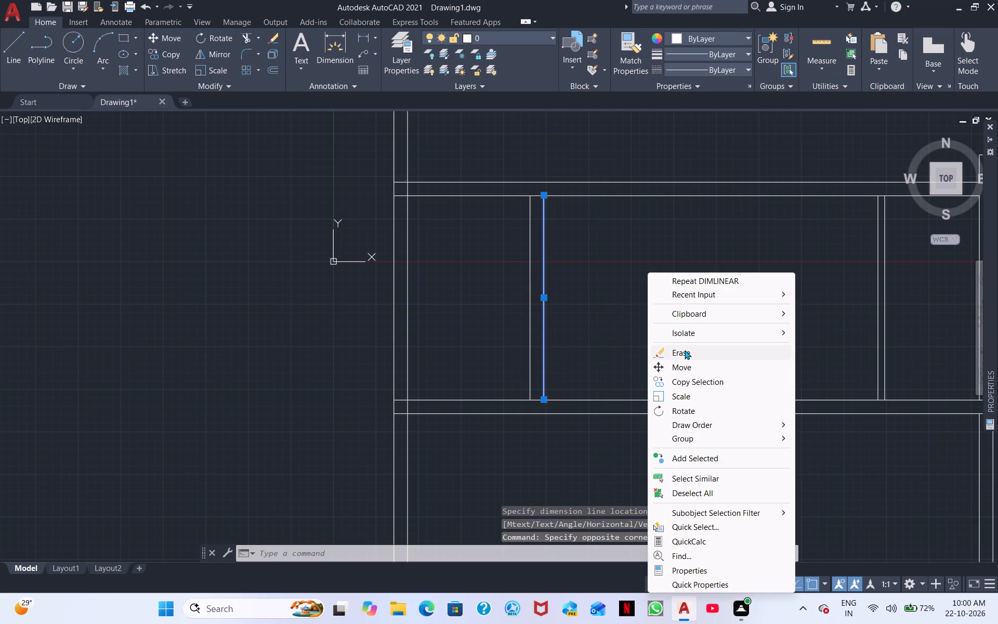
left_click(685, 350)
Offset the remaining vertical line 4" to its left to give the new cross wall its thickness.
middle_click(574, 341)
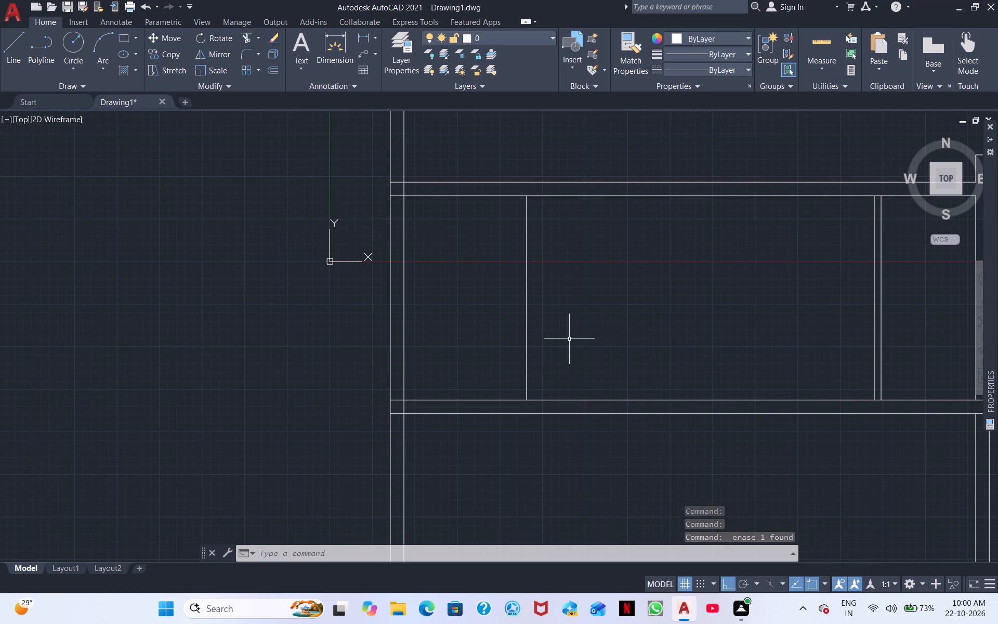
type("o")
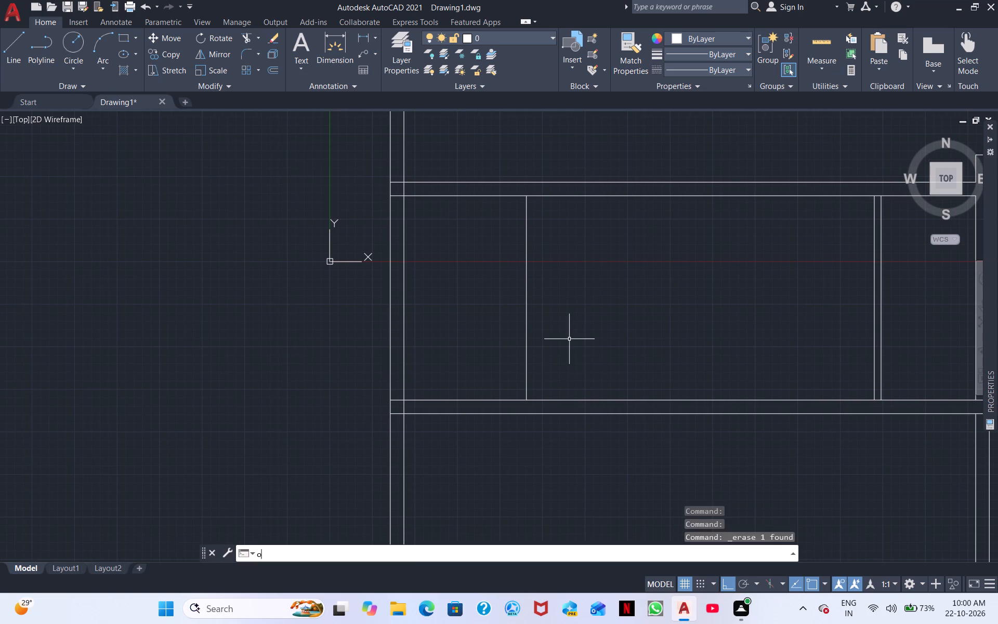
key("space")
key("Return")
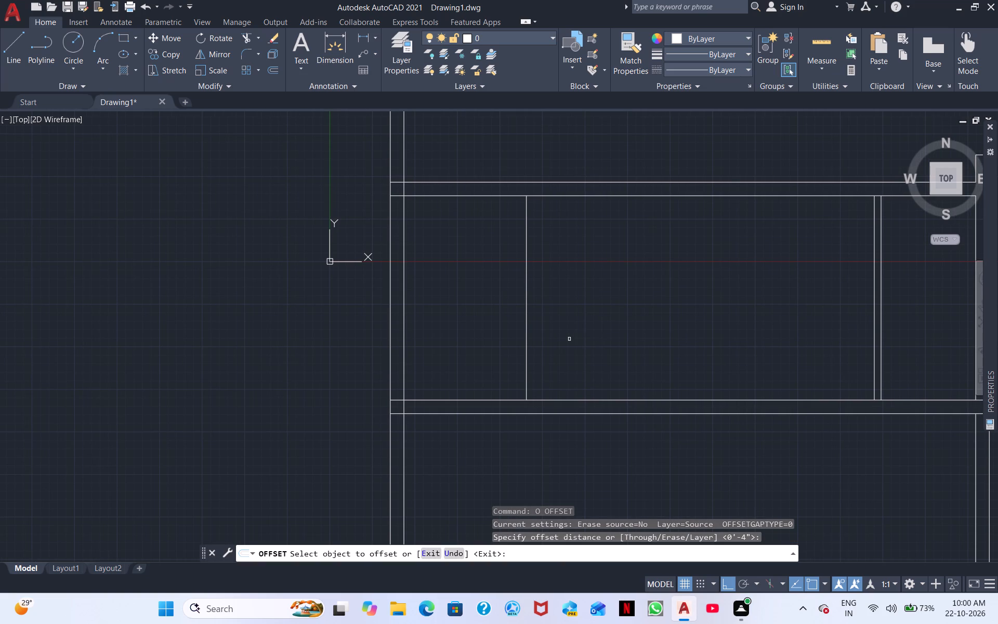
left_click(526, 328)
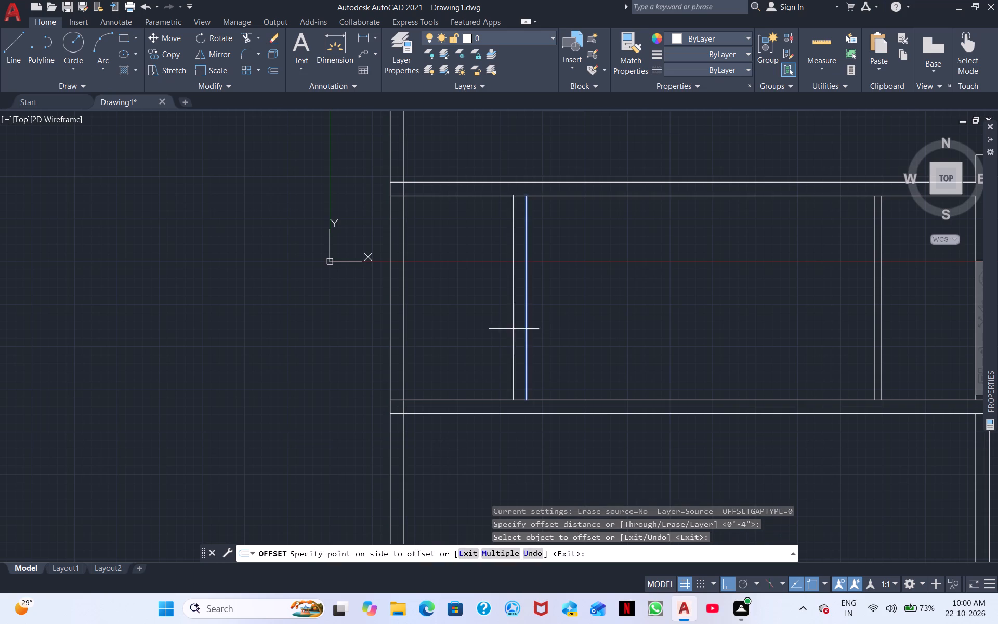
left_click(514, 329)
right_click(746, 288)
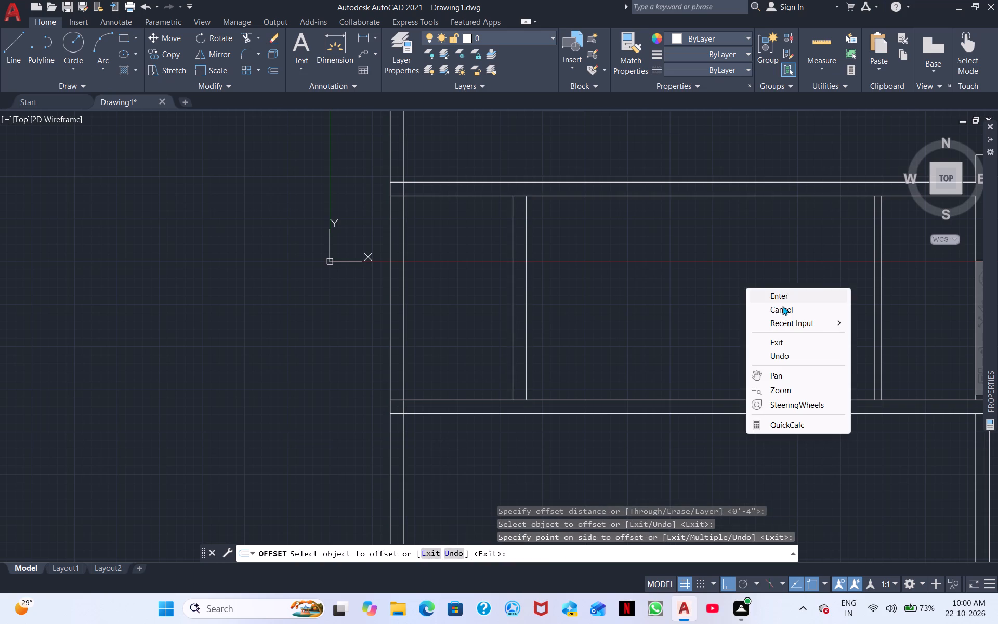
left_click(782, 306)
Erase the stray vertical line standing in the open area to the right of the middle wall.
middle_click_drag(815, 318, 445, 323)
scroll(486, 312, "down", 2)
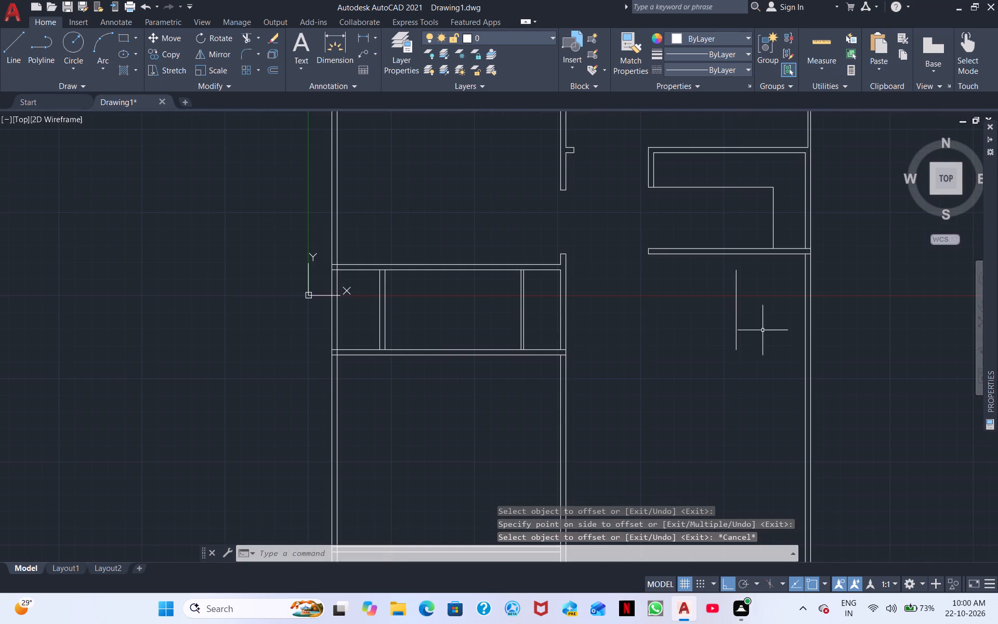
left_click(737, 322)
right_click(628, 359)
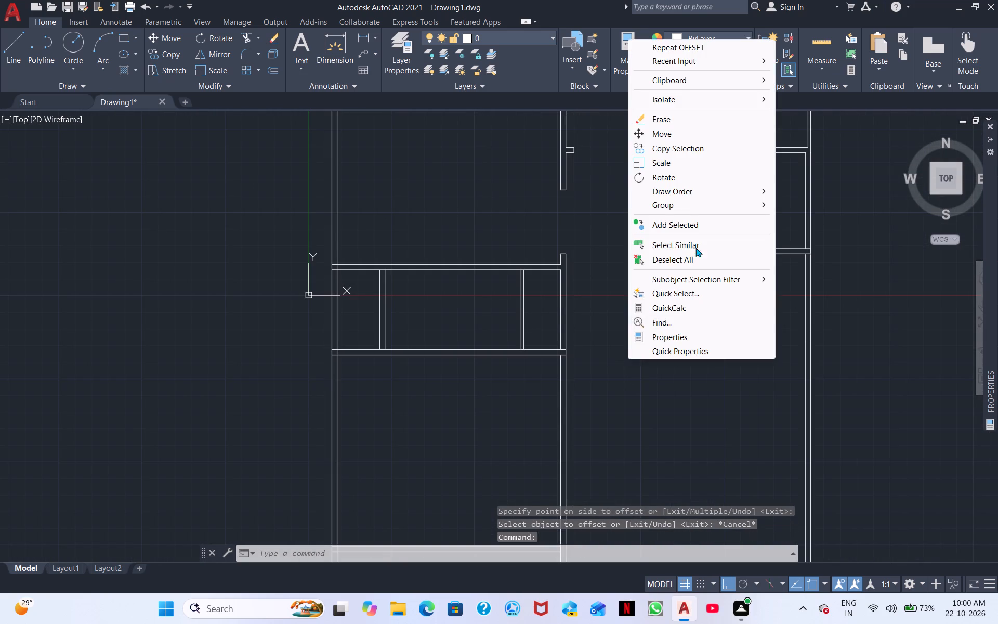
left_click(670, 121)
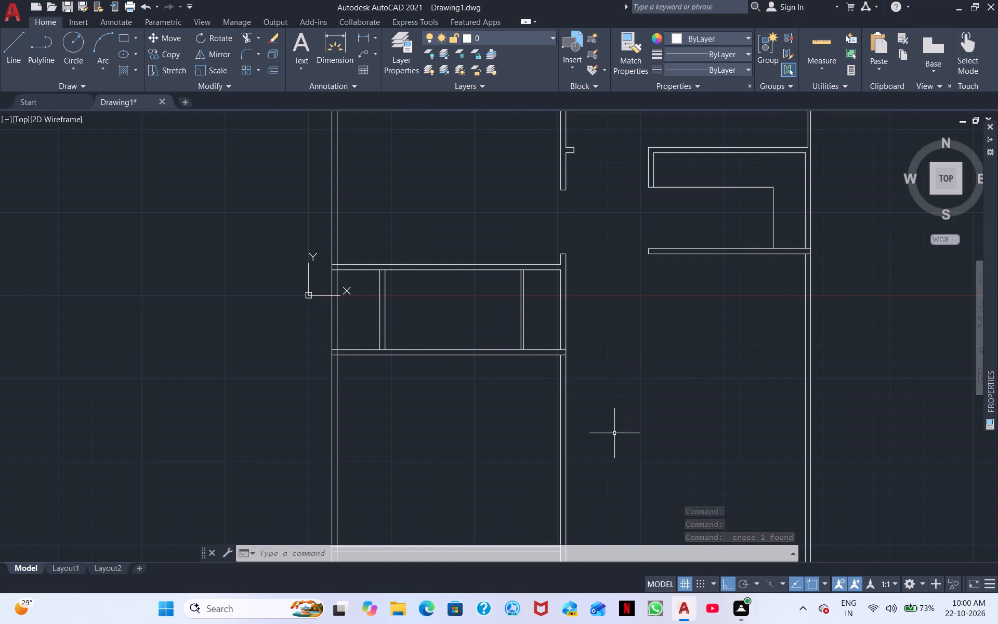
Start an Offset for another wall line.
middle_click_drag(622, 457, 647, 315)
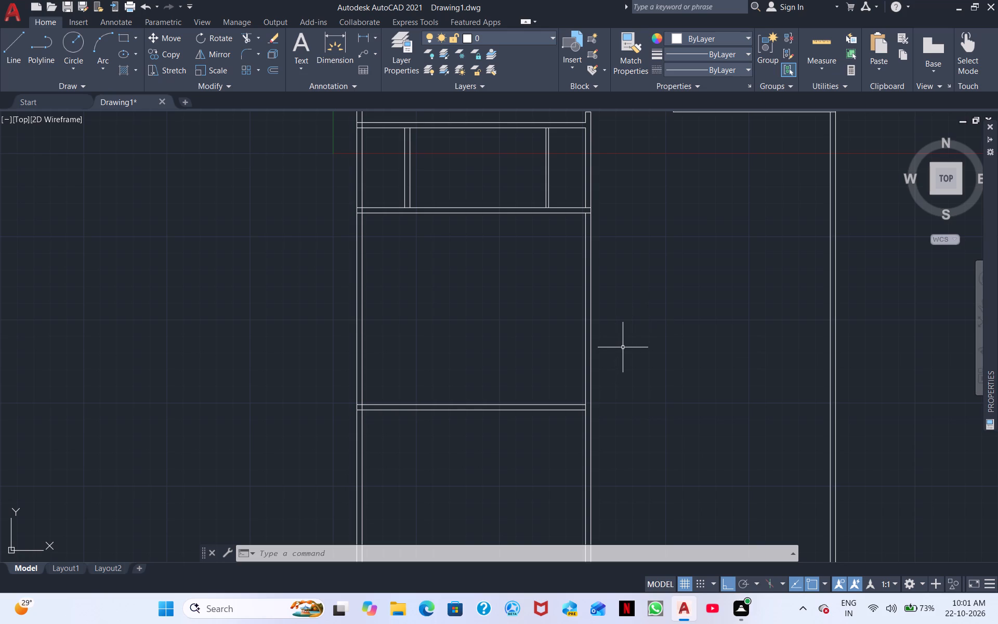
middle_click_drag(632, 379, 628, 382)
middle_click_drag(628, 382, 576, 440)
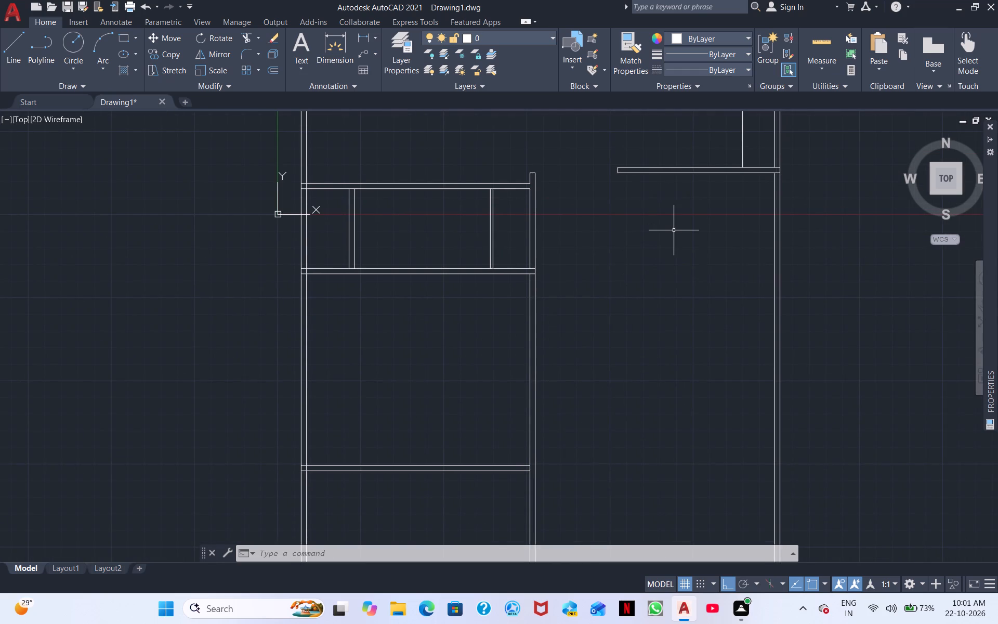
type("o")
key("space")
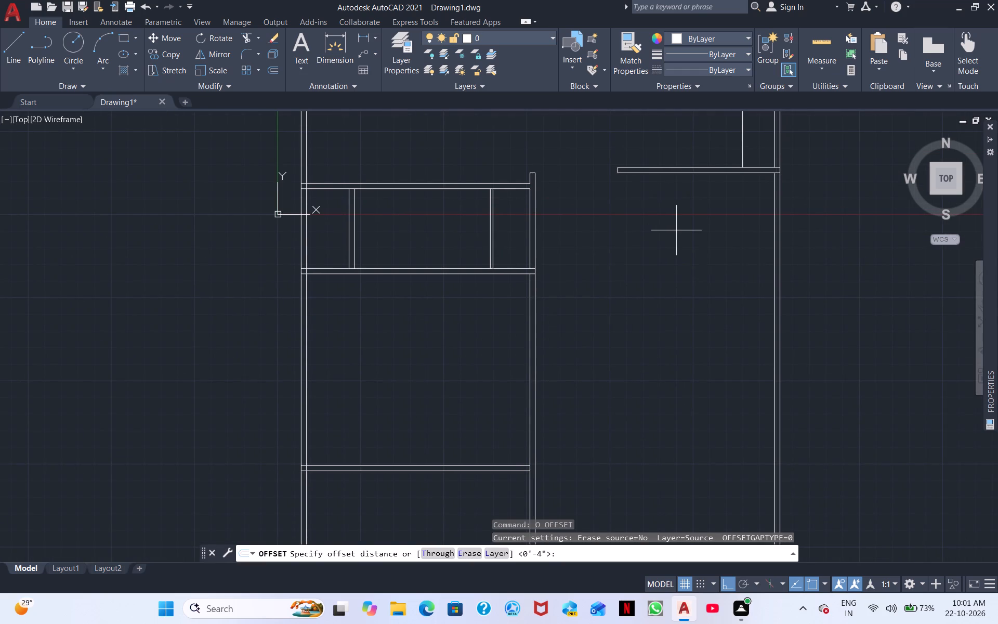
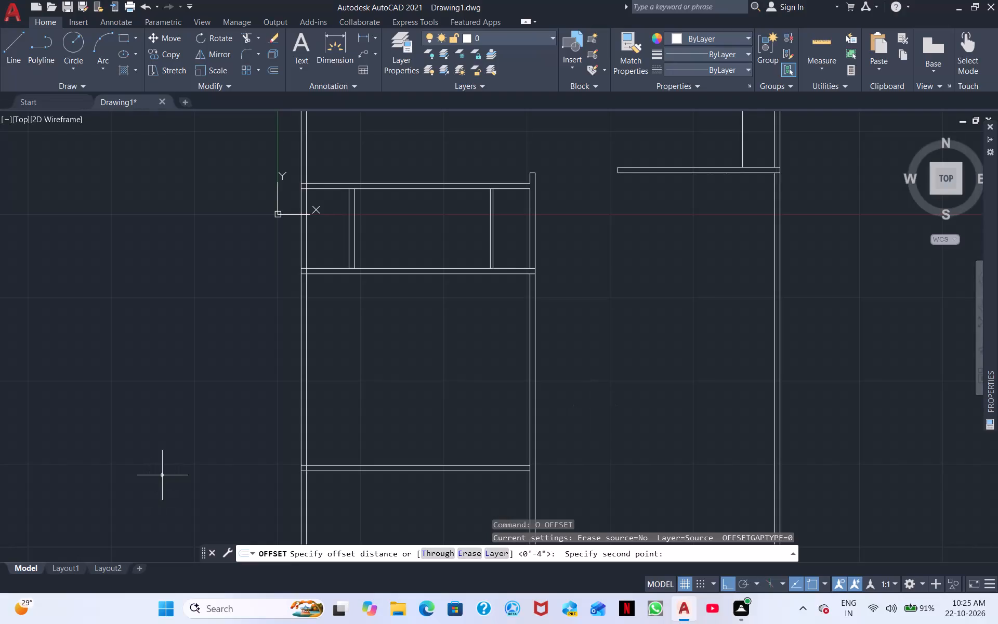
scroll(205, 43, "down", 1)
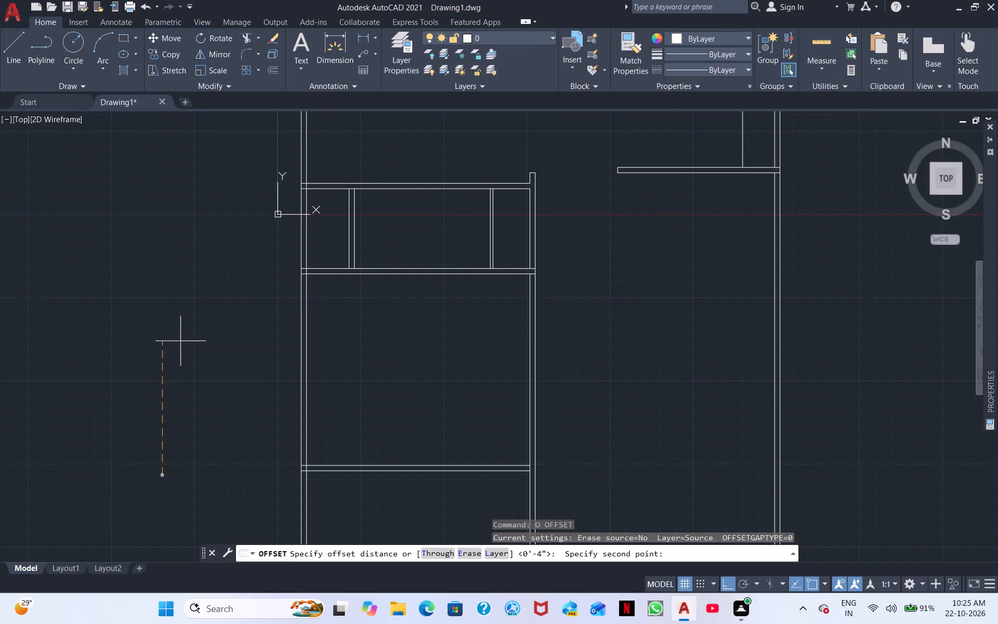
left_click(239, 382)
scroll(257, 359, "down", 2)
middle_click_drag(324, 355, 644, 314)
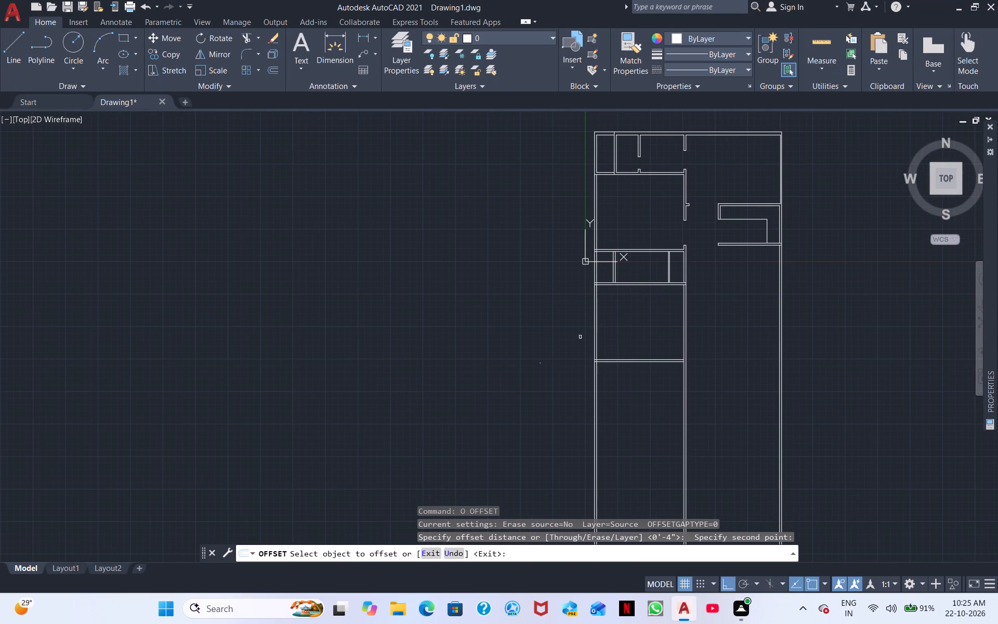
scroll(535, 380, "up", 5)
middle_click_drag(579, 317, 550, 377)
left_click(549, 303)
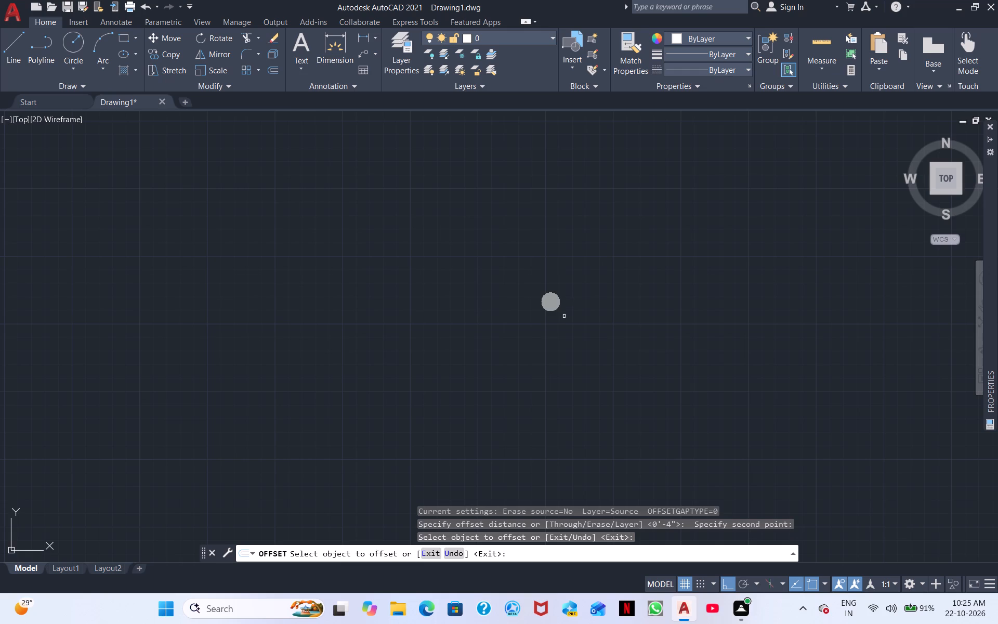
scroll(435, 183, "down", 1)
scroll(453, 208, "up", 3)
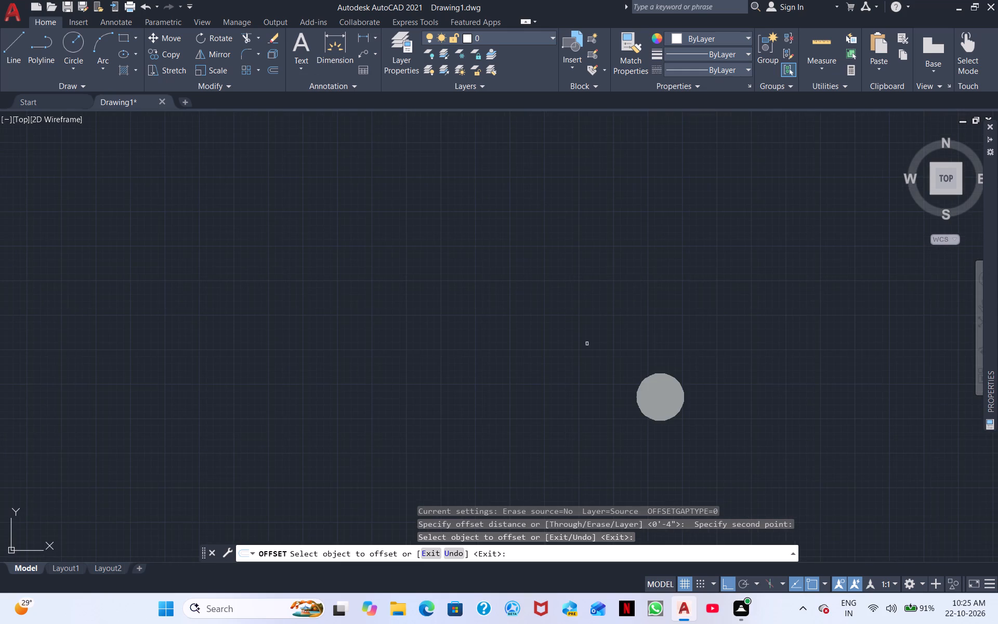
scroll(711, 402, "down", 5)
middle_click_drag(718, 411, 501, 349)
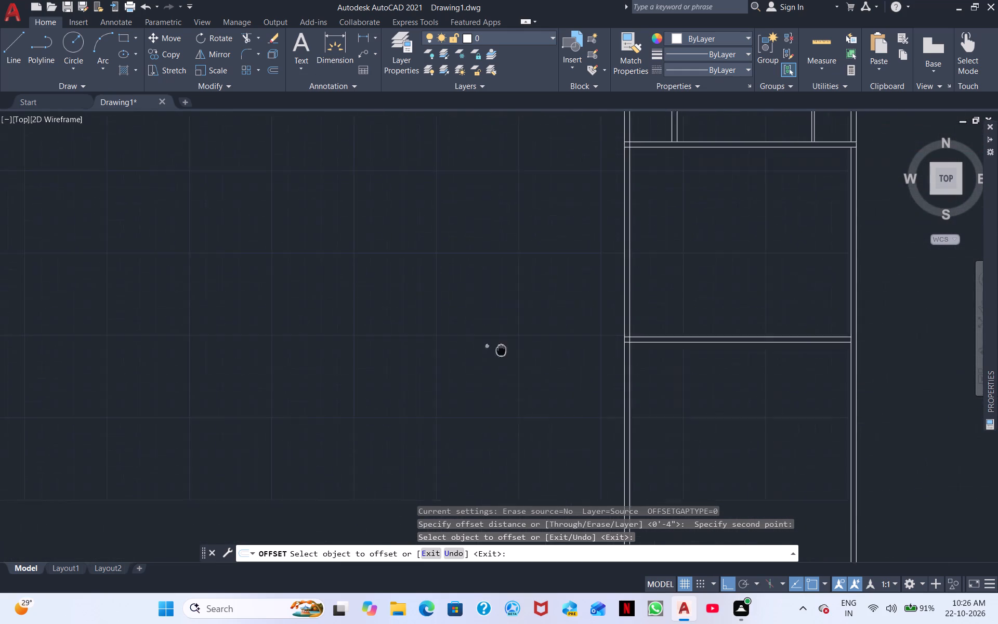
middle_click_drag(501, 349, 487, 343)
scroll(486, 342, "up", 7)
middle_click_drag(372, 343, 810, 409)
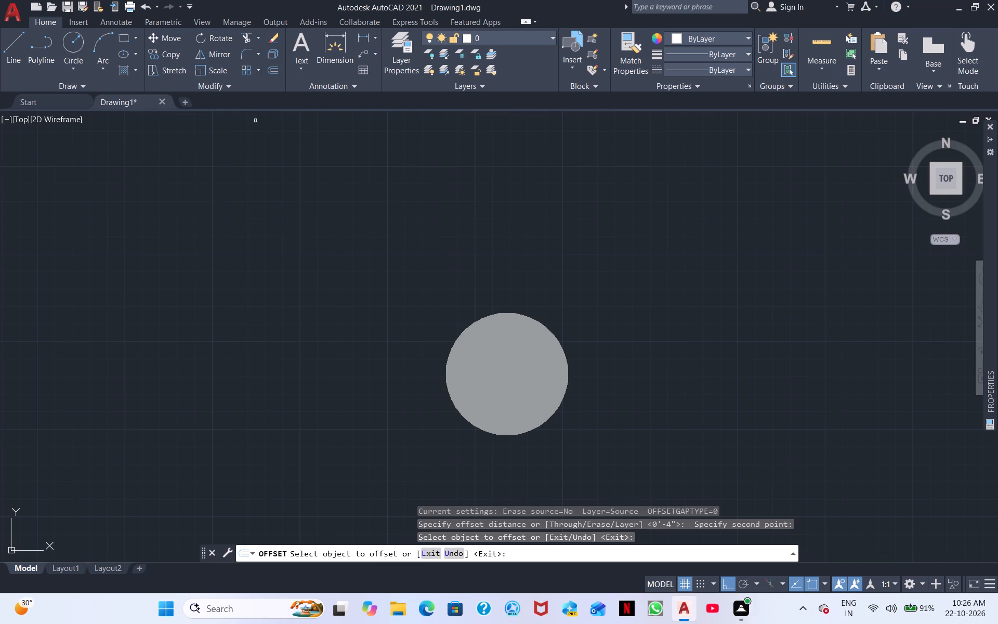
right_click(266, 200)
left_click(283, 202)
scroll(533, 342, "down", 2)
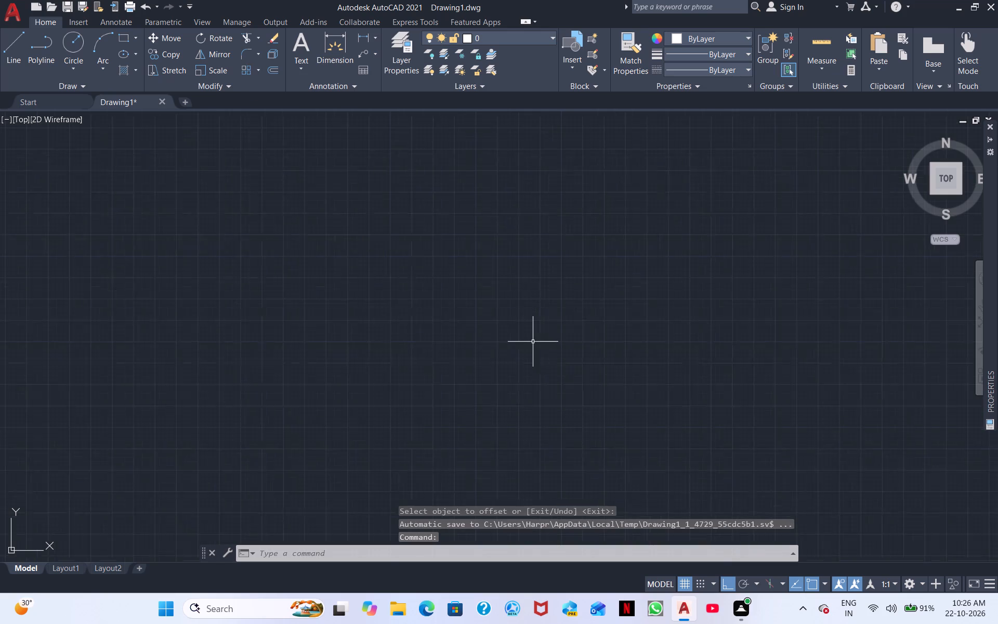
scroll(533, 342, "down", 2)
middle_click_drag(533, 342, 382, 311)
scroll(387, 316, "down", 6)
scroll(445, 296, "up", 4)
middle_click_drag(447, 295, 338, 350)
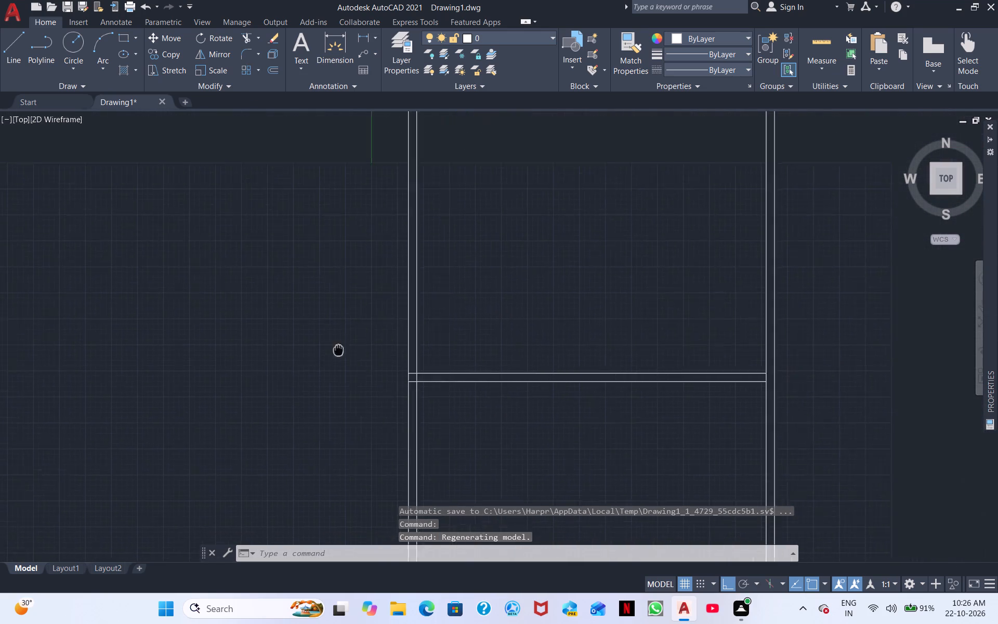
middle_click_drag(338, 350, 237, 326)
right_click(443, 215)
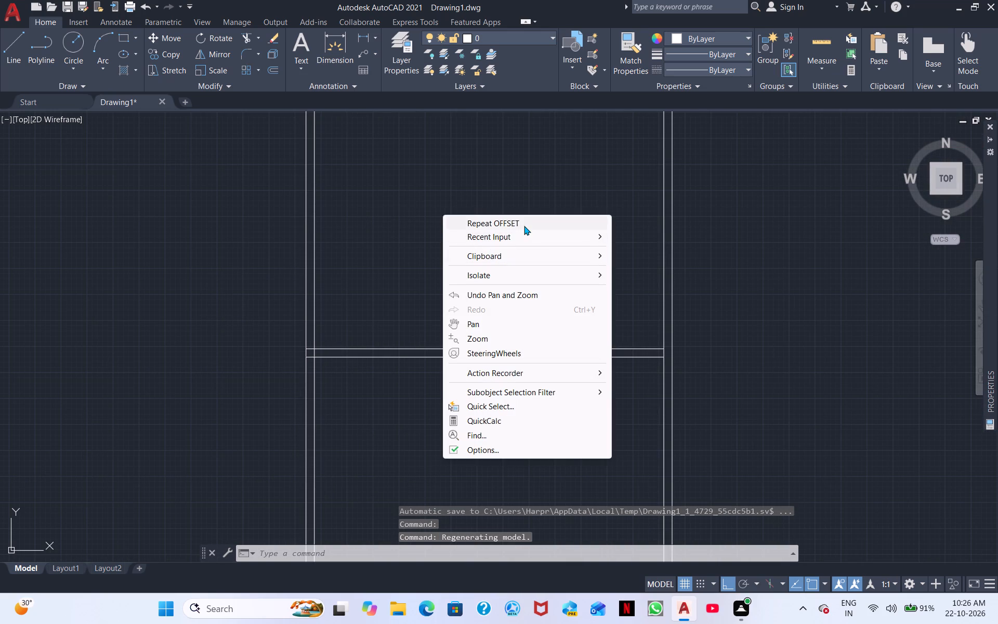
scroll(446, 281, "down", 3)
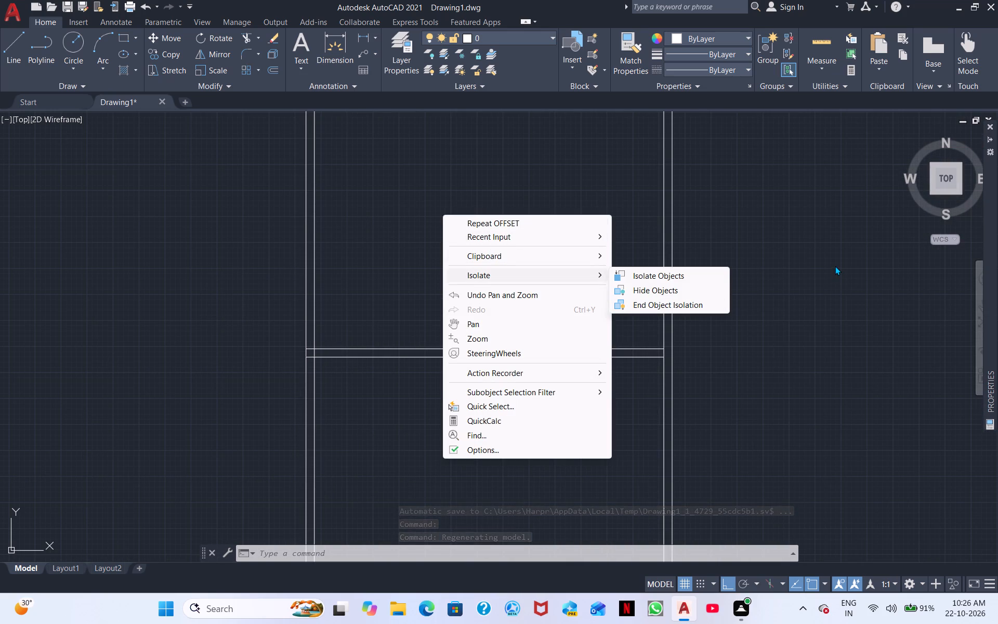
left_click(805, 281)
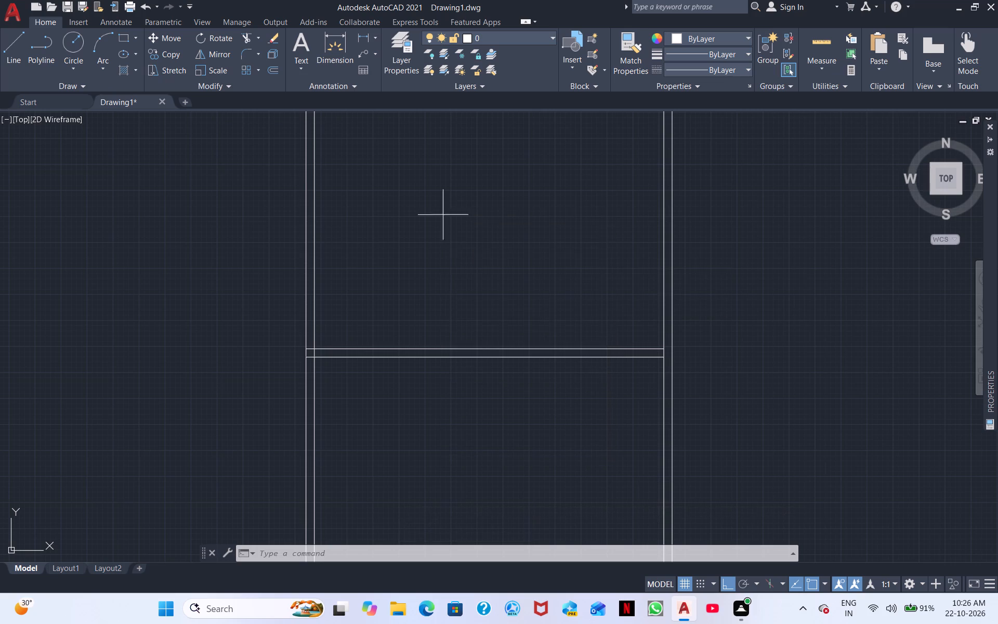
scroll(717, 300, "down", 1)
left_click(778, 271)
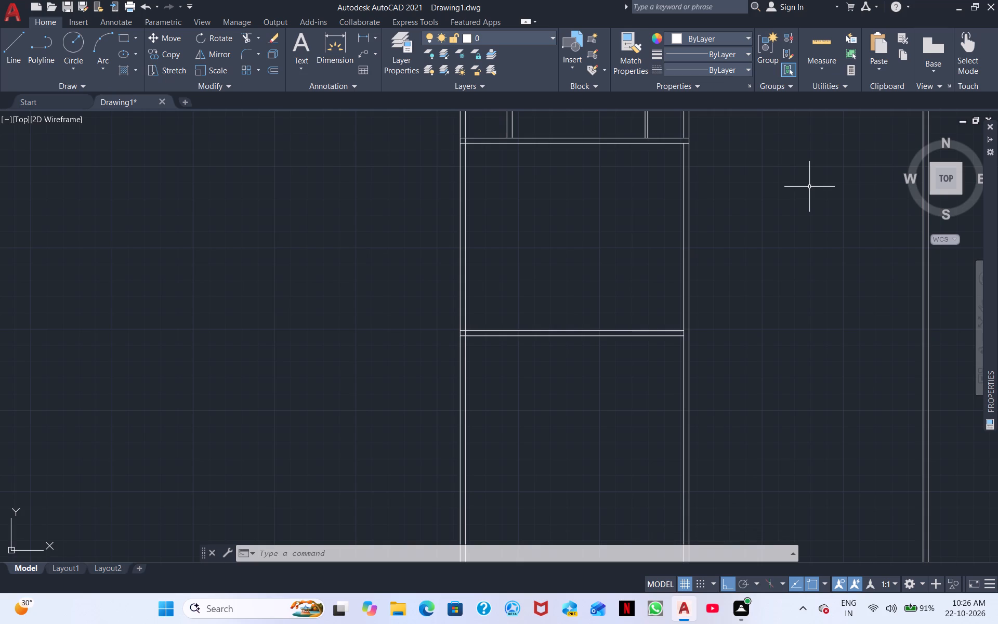
Examine the wall layout around the 5' strip and the open area between the middle and right-hand walls.
scroll(799, 216, "down", 3)
middle_click_drag(790, 225, 668, 216)
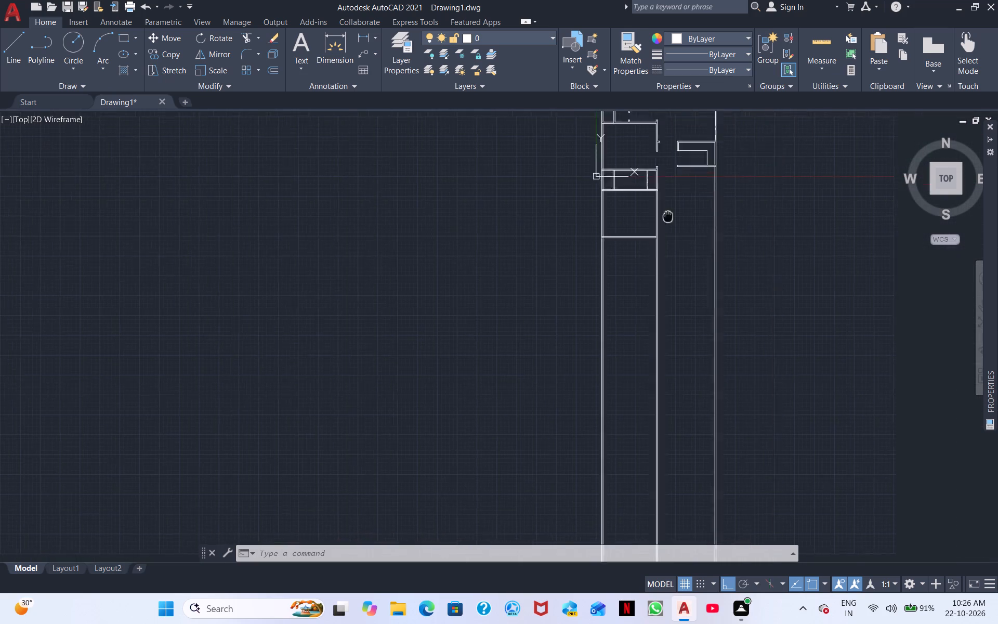
middle_click_drag(668, 216, 418, 124)
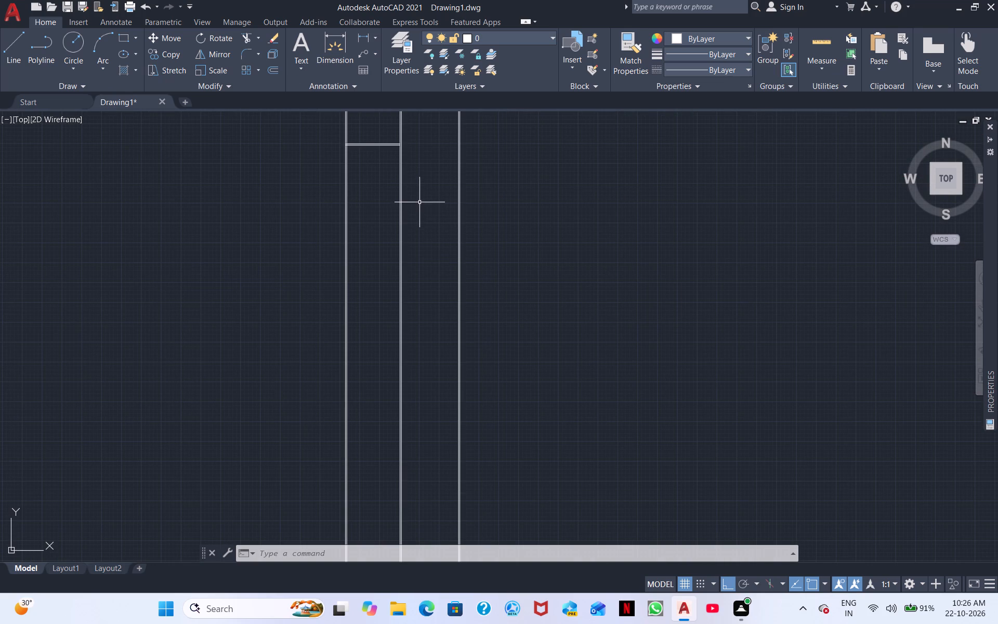
scroll(421, 201, "up", 2)
middle_click_drag(421, 216, 444, 490)
middle_click_drag(416, 266, 415, 410)
scroll(430, 365, "up", 2)
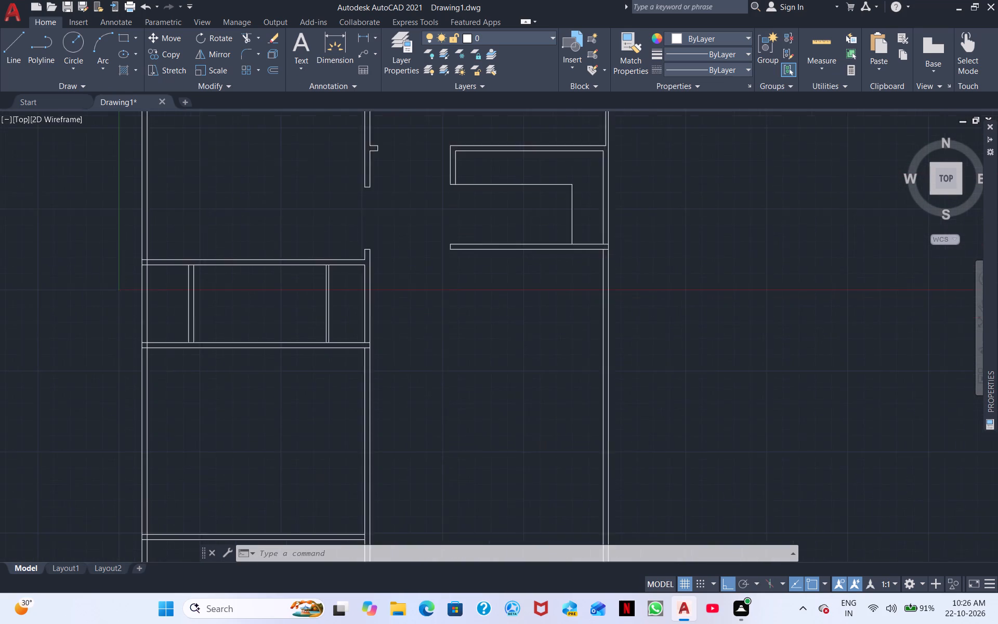
middle_click_drag(405, 368, 640, 425)
middle_click_drag(402, 343, 439, 330)
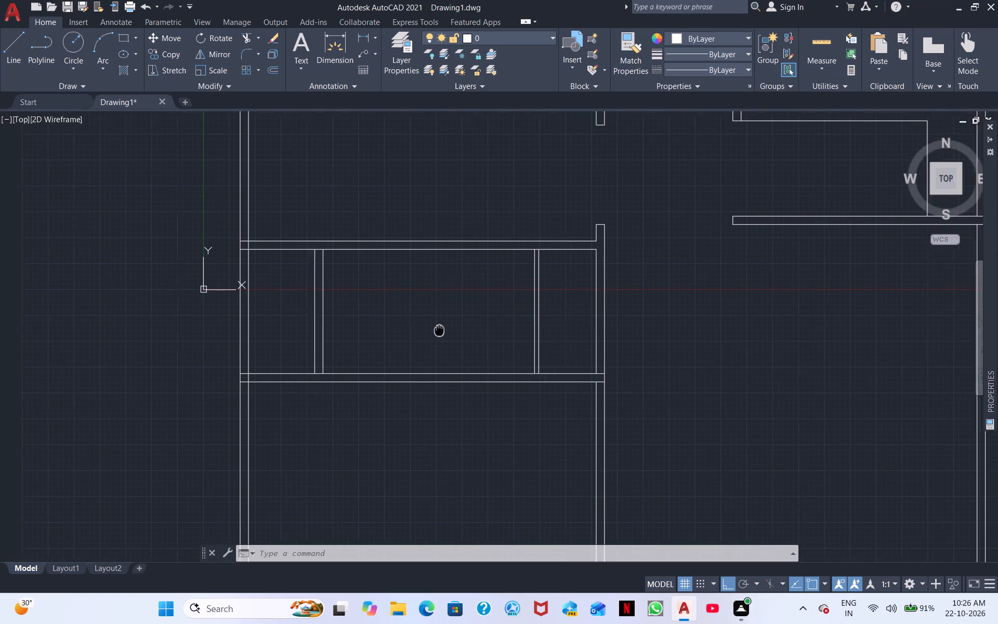
middle_click_drag(439, 330, 444, 330)
scroll(444, 330, "up", 1)
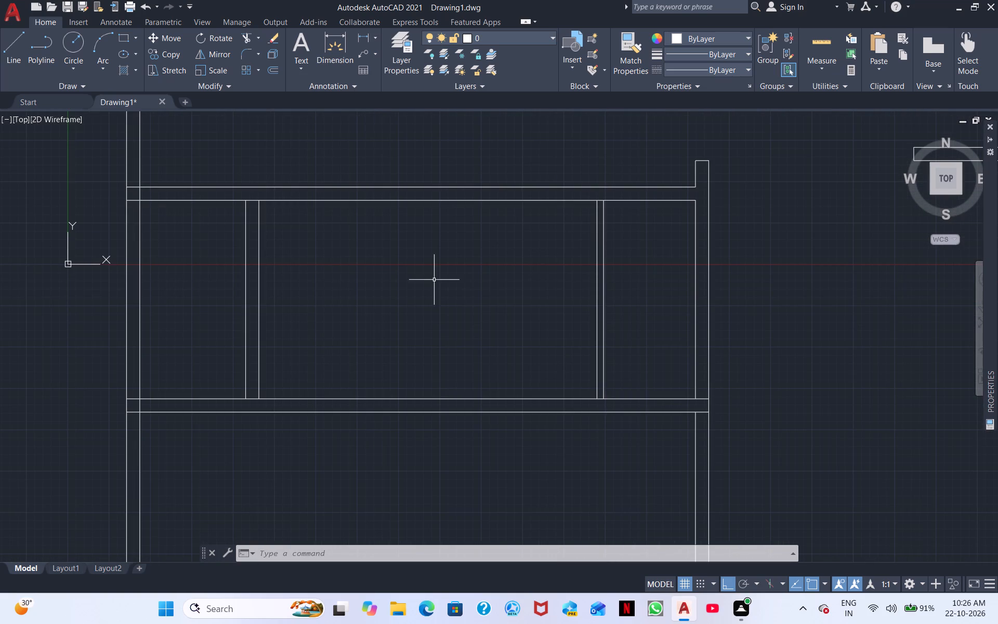
scroll(485, 254, "down", 2)
middle_click_drag(620, 303, 456, 258)
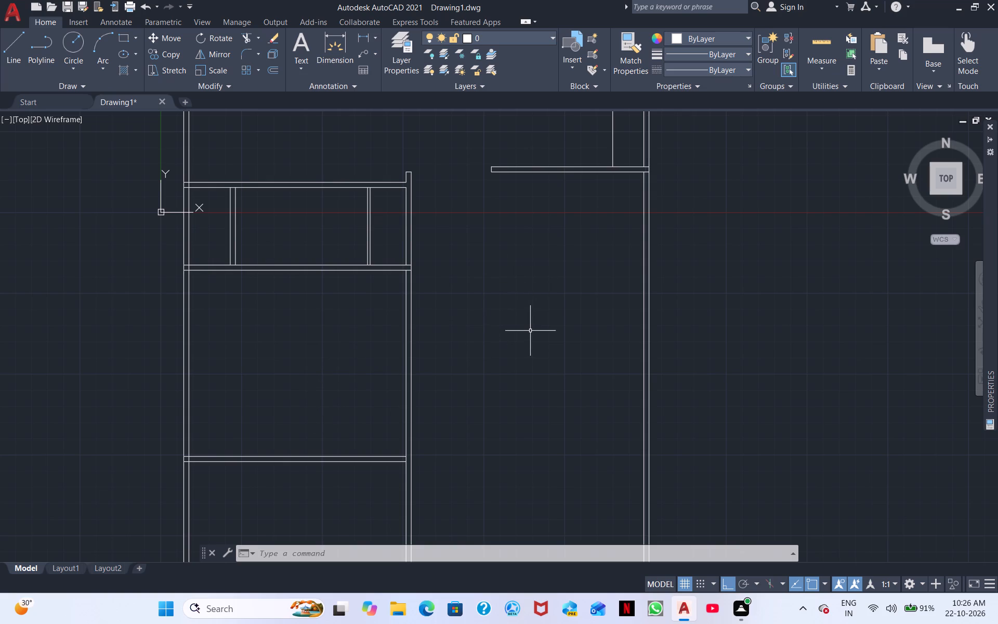
Offset the lower line of the short horizontal wall attached to the right-hand wall 16' downward.
type("o")
key("space")
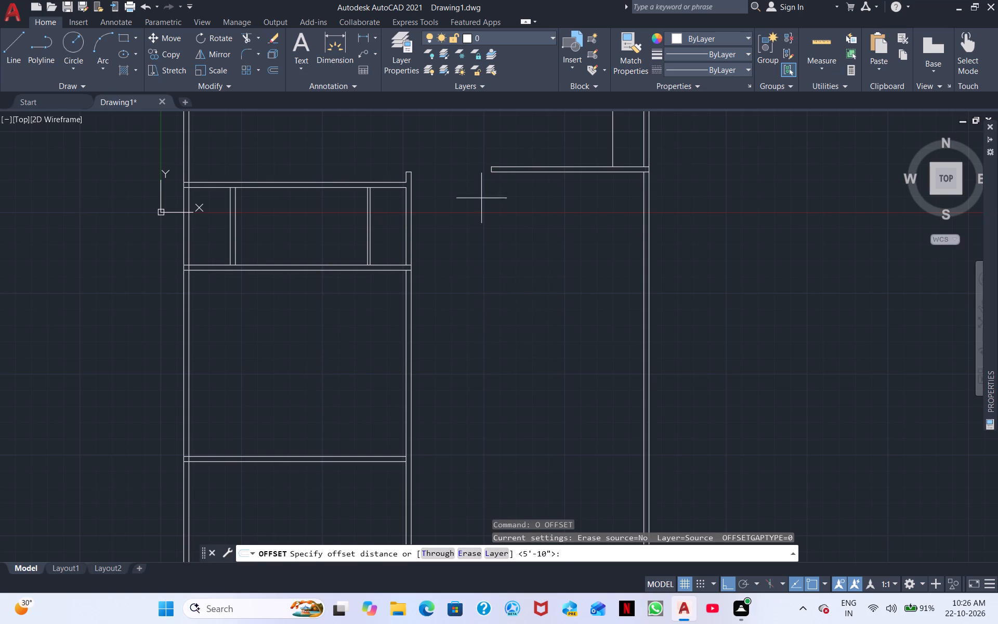
type("16'")
key("Return")
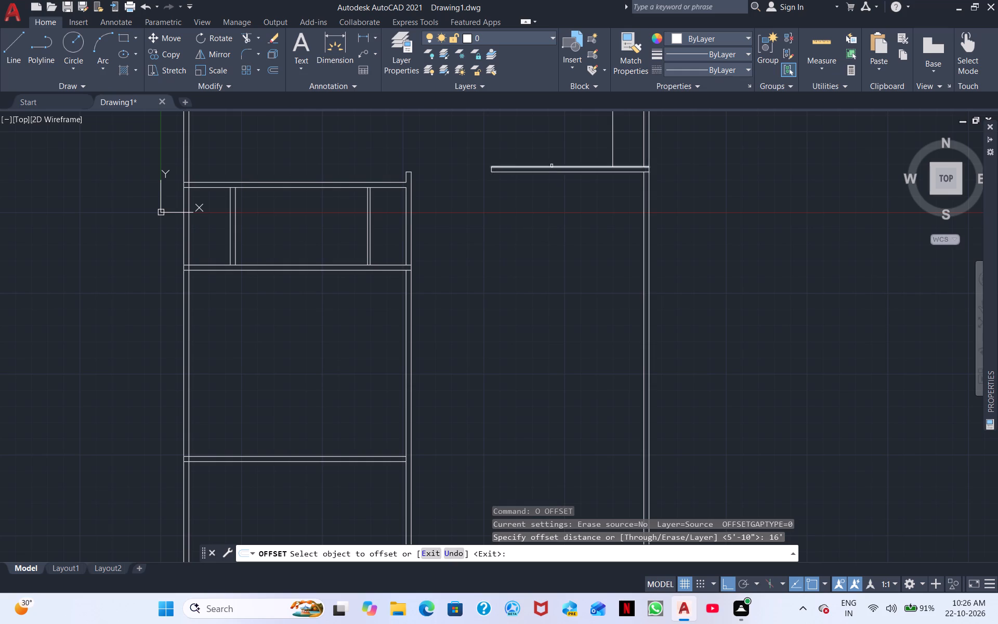
left_click(551, 172)
left_click(536, 282)
middle_click_drag(511, 342, 431, 274)
middle_click_drag(432, 334, 432, 257)
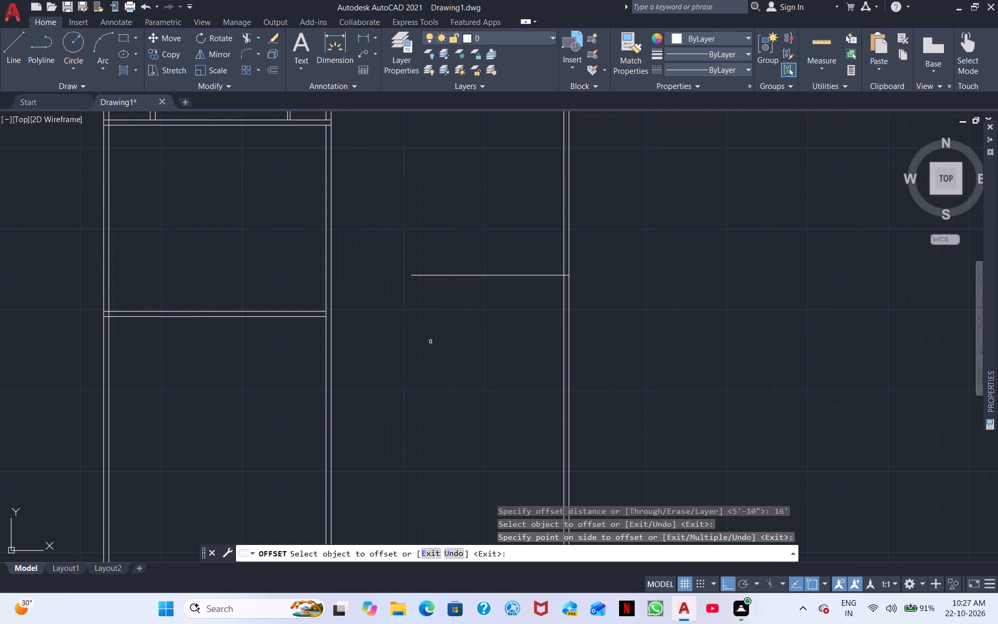
key("space")
Offset the new horizontal line 4" downward to give the wall its thickness.
key("space")
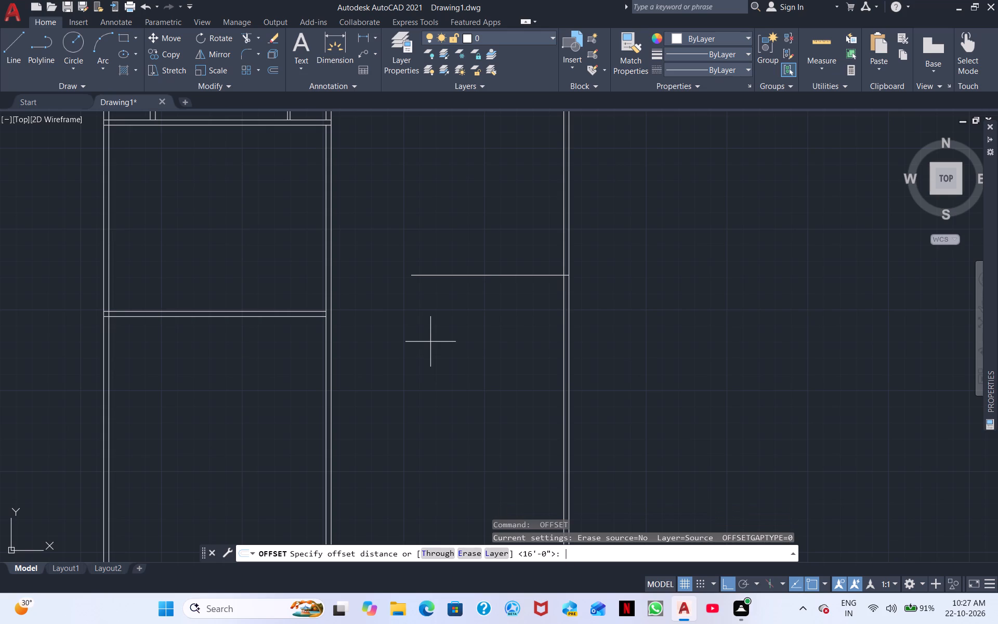
type("4\"")
key("Return")
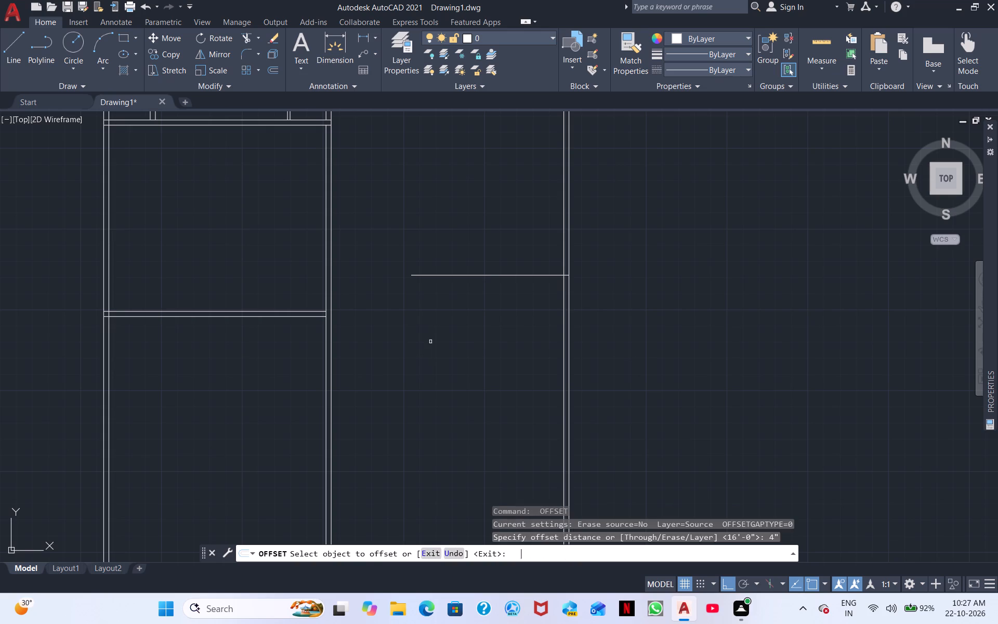
left_click(476, 275)
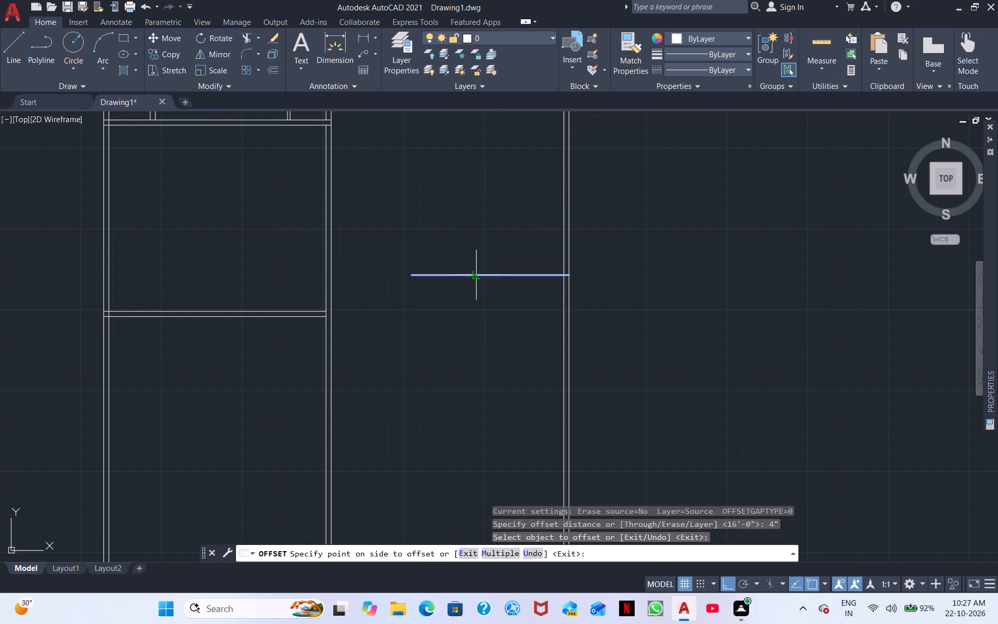
left_click(474, 286)
scroll(469, 283, "down", 1)
middle_click_drag(450, 325, 371, 337)
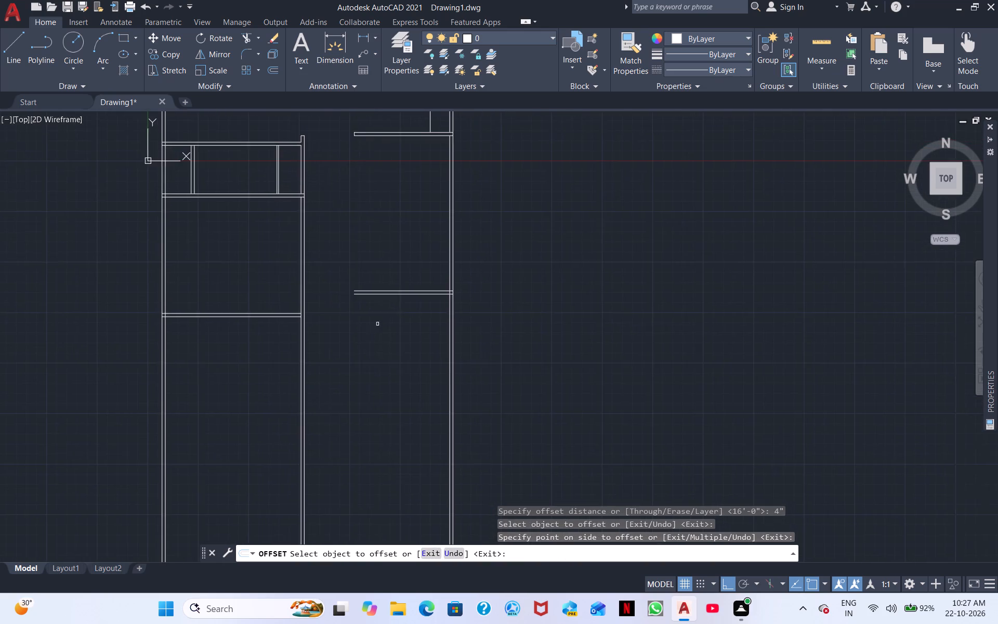
scroll(377, 324, "up", 3)
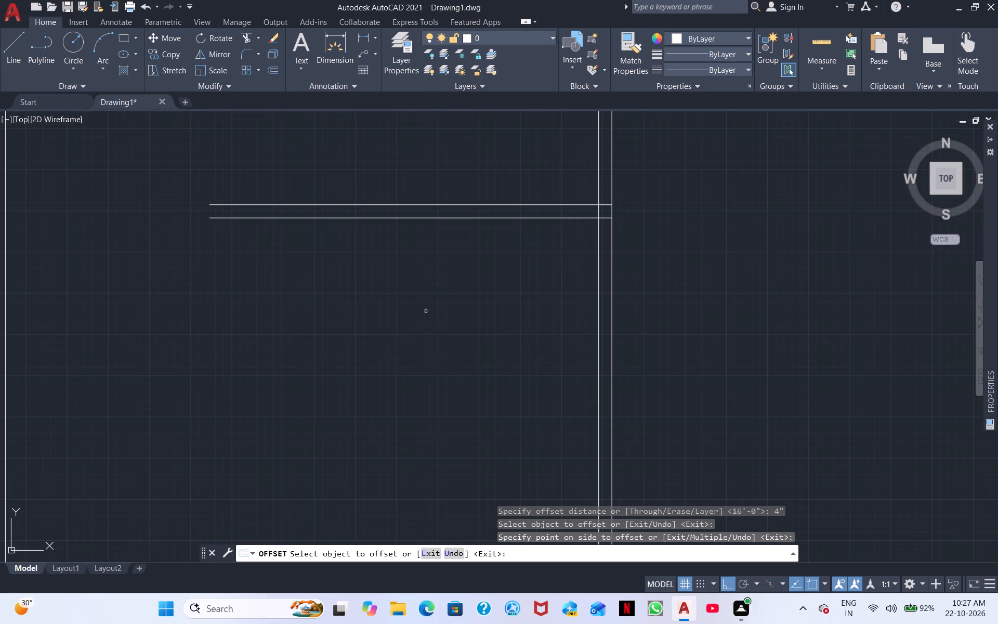
key("space")
Offset the lower line of this new horizontal wall 8' downward to start another wall off the right-hand wall.
key("space")
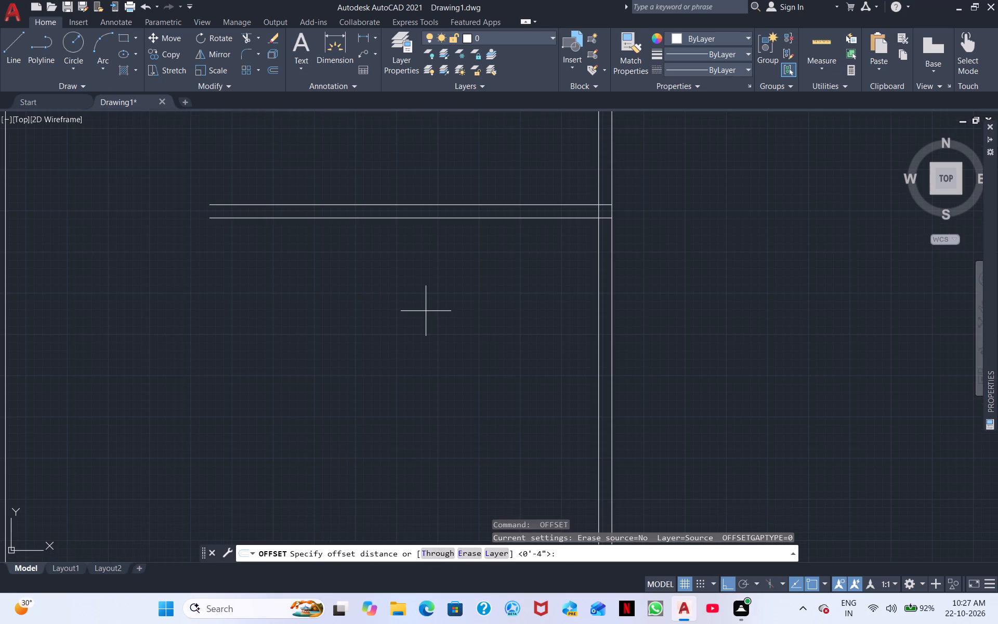
key("8")
key("apostrophe")
key("Return")
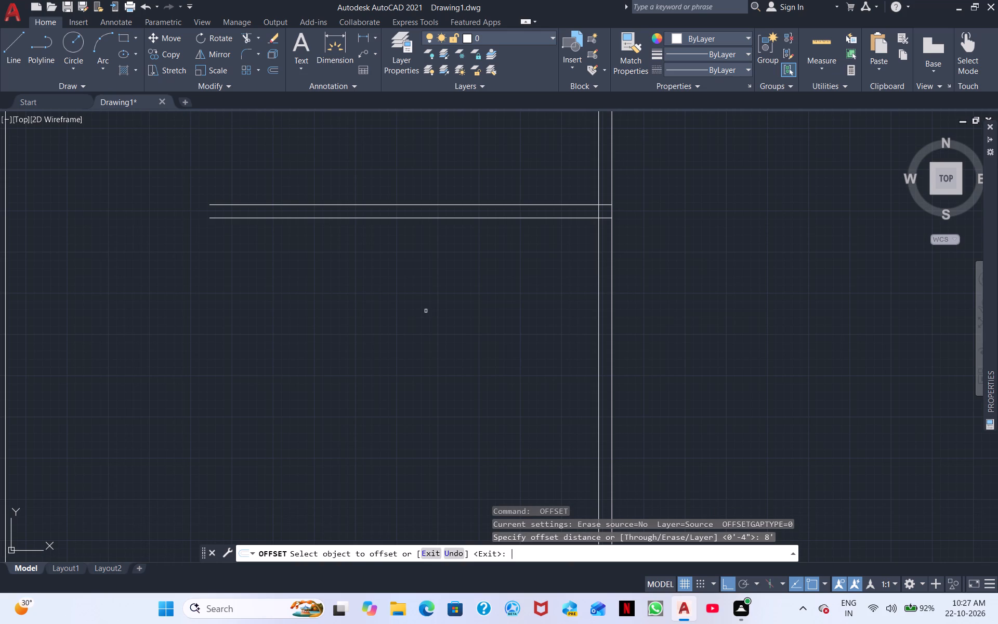
left_click(424, 217)
left_click(395, 304)
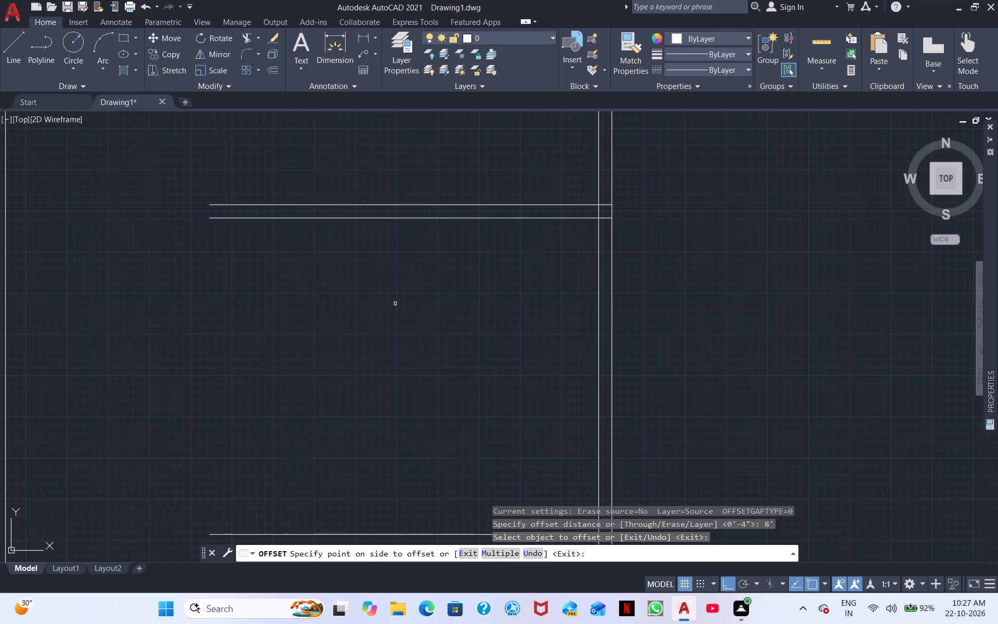
middle_click_drag(394, 301, 441, 79)
scroll(445, 214, "down", 2)
middle_click_drag(443, 247, 435, 346)
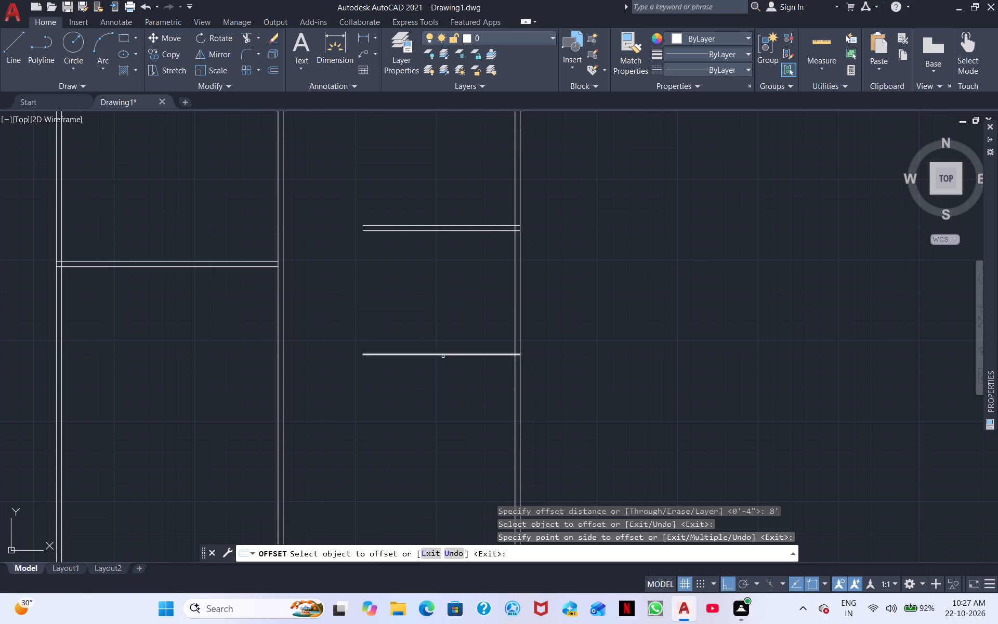
middle_click_drag(441, 386, 441, 391)
scroll(441, 387, "down", 1)
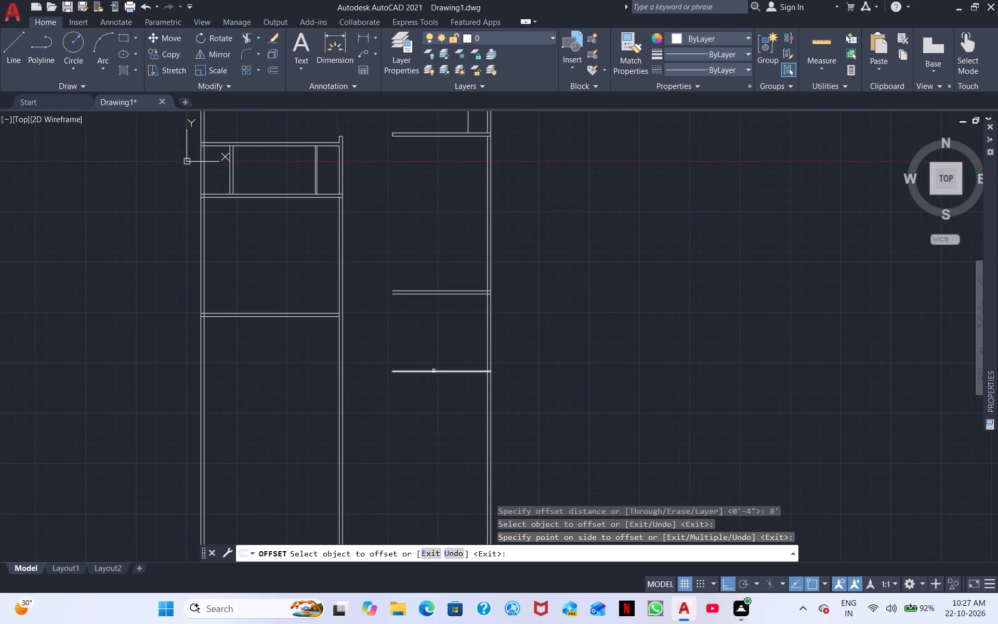
key("space")
Offset the newest horizontal line 4" downward to complete the second wall's thickness.
key("space")
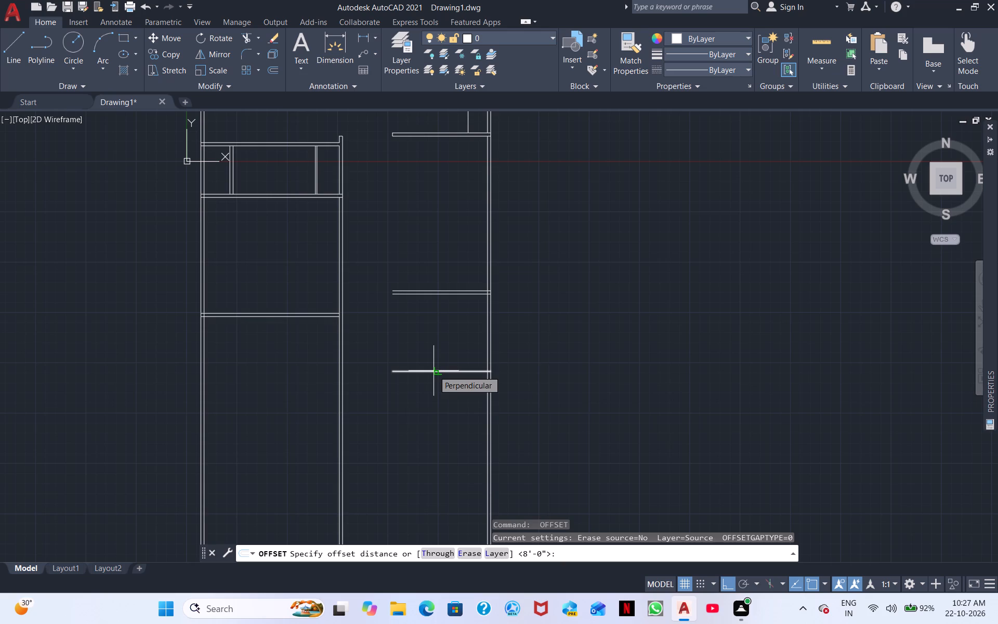
type("4\"")
key("Return")
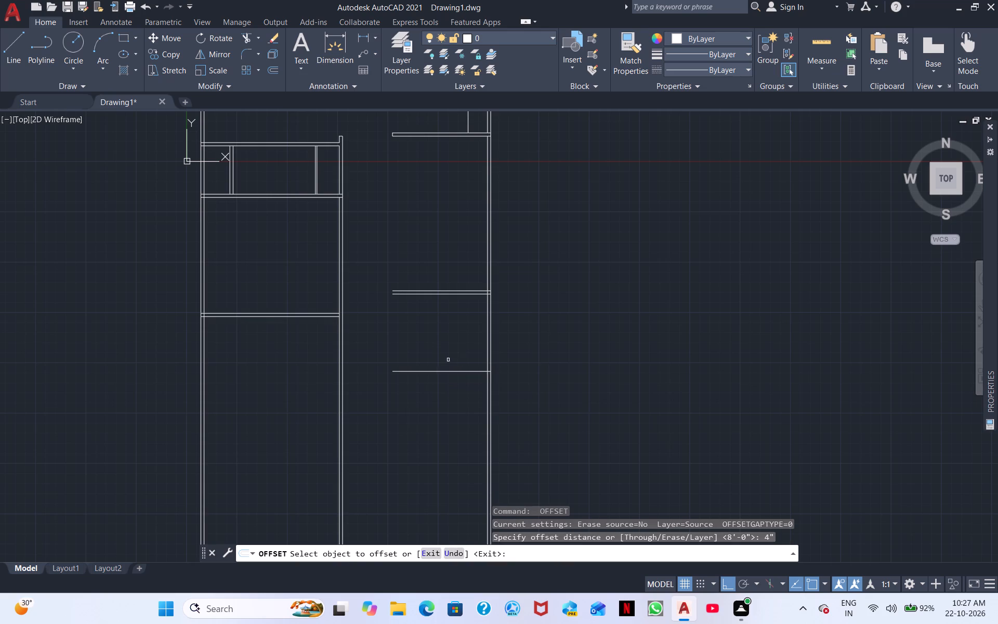
left_click(435, 370)
left_click(425, 386)
middle_click_drag(424, 432, 374, 380)
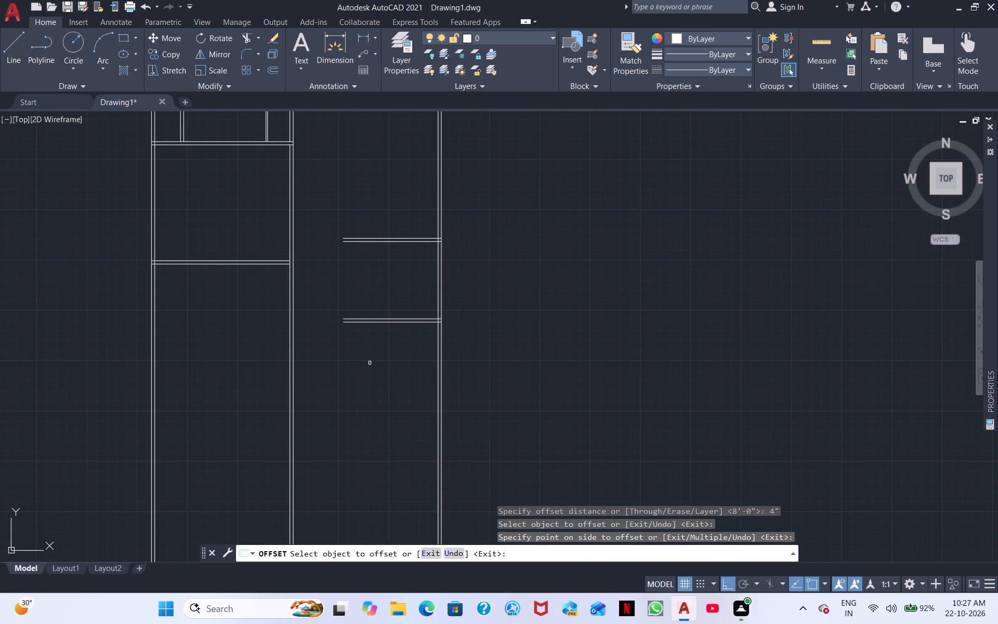
Offset the lower line of the lowest short horizontal wall off the right-hand wall 16'3" downward.
key("space")
key("space")
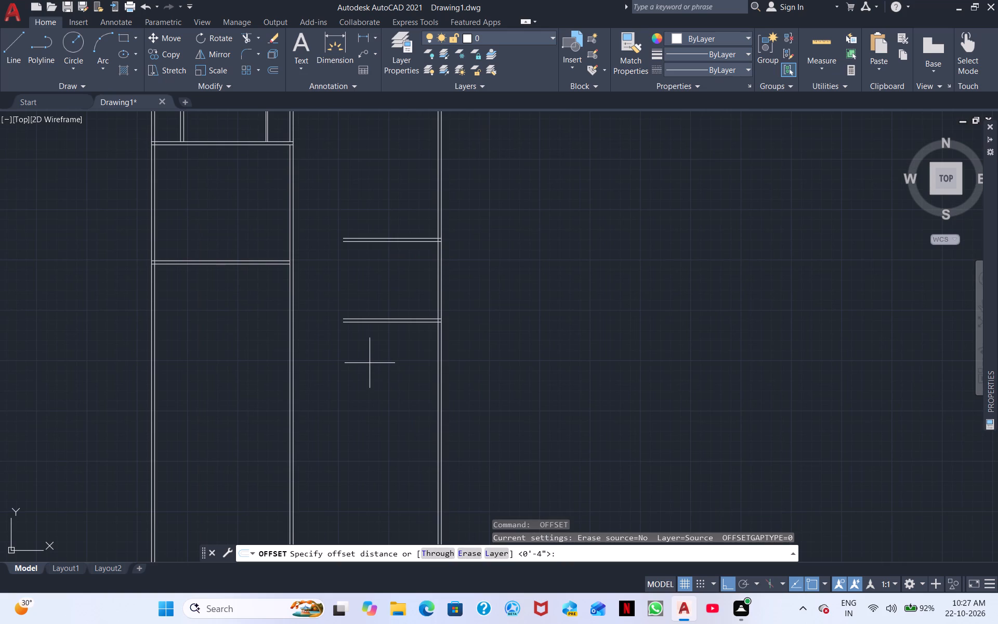
type("16'3")
key("shift+quotedbl")
key("Return")
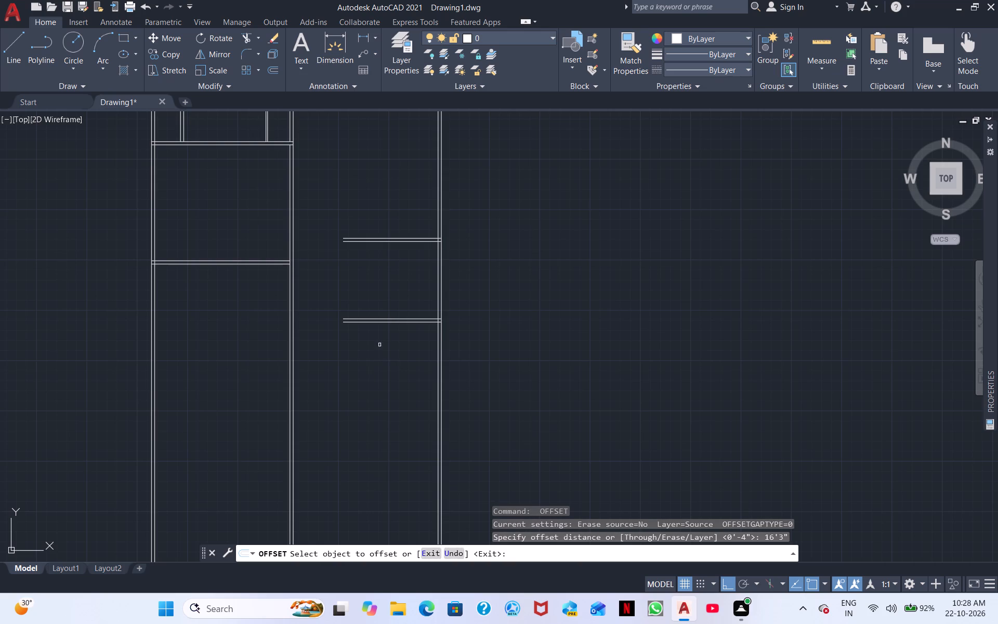
left_click(406, 323)
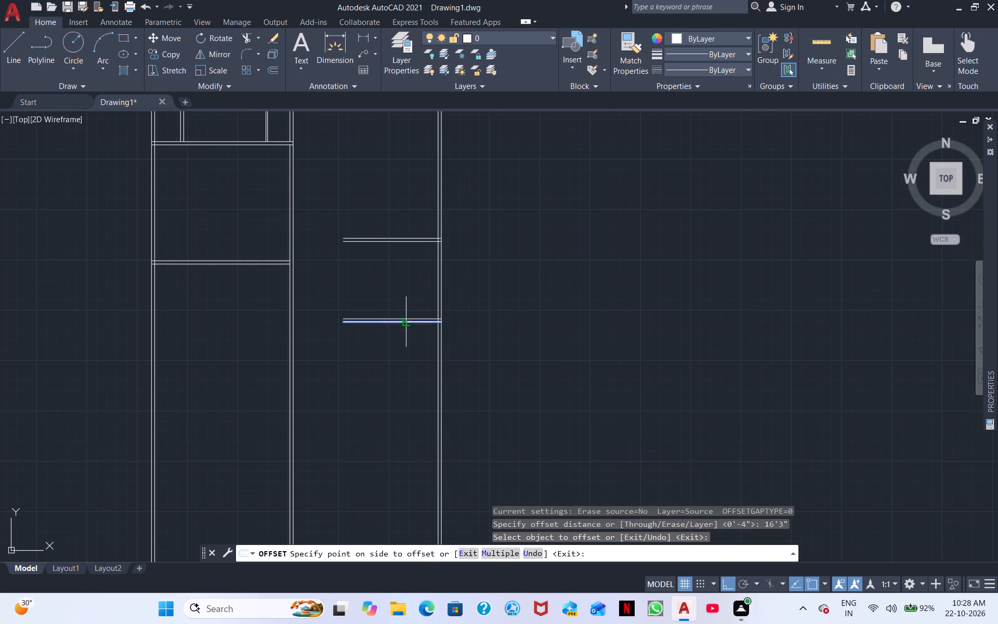
left_click(414, 403)
middle_click_drag(374, 431, 381, 339)
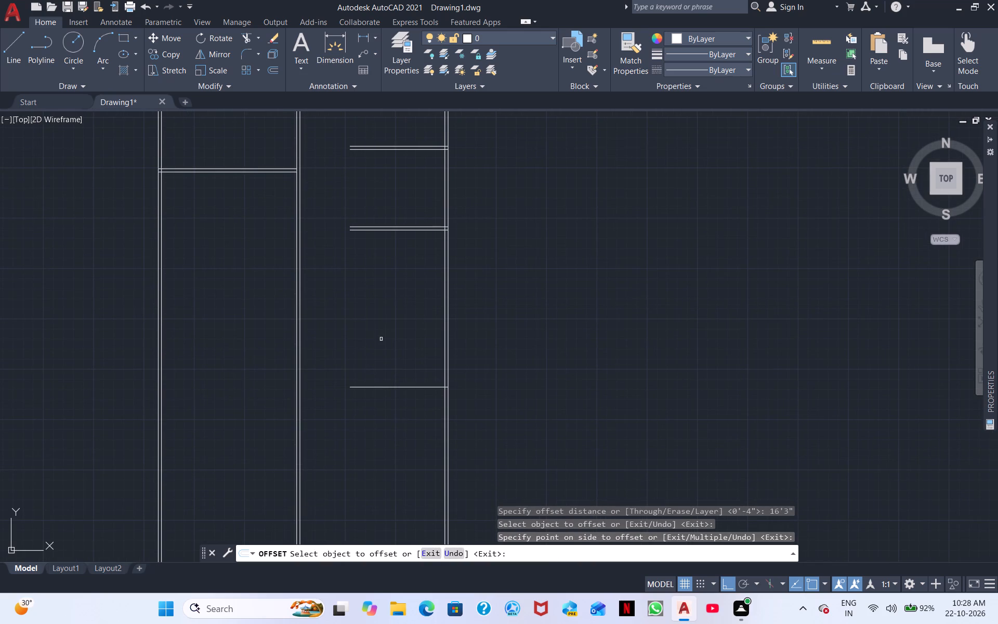
Offset the new horizontal line 4" downward to give the bottom wall its thickness.
key("space")
key("space")
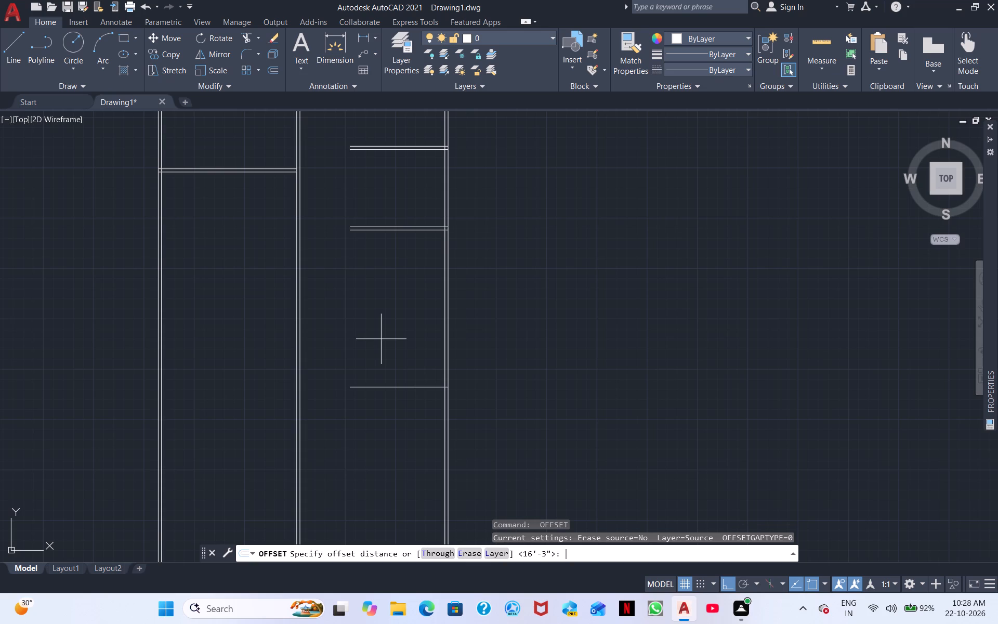
type("4\"")
key("Return")
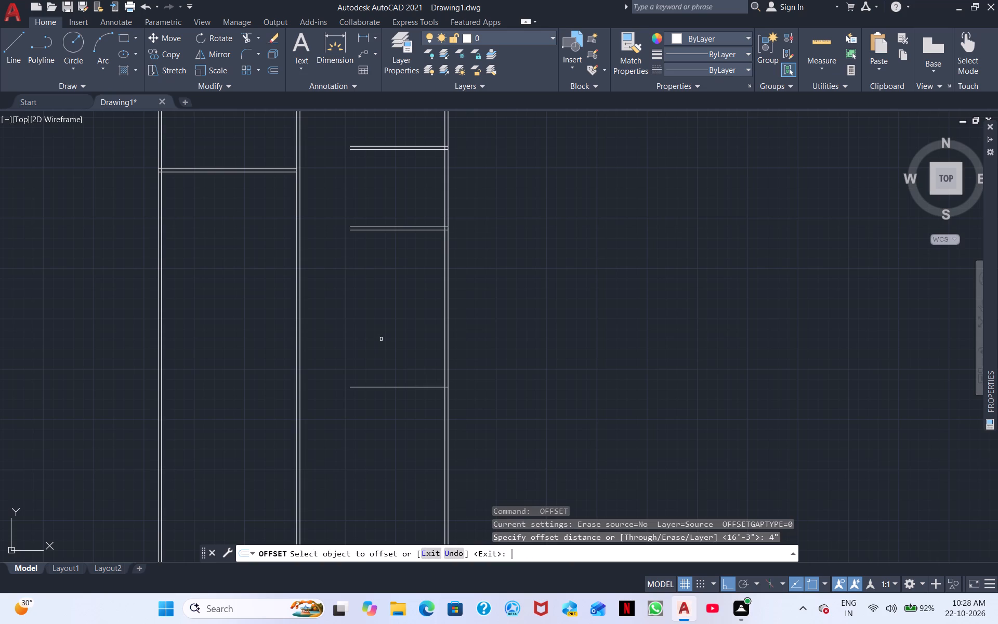
left_click(424, 386)
left_click(411, 407)
Extend both lines of the new bottom wall across the middle wall to the left outer wall.
scroll(338, 425, "down", 1)
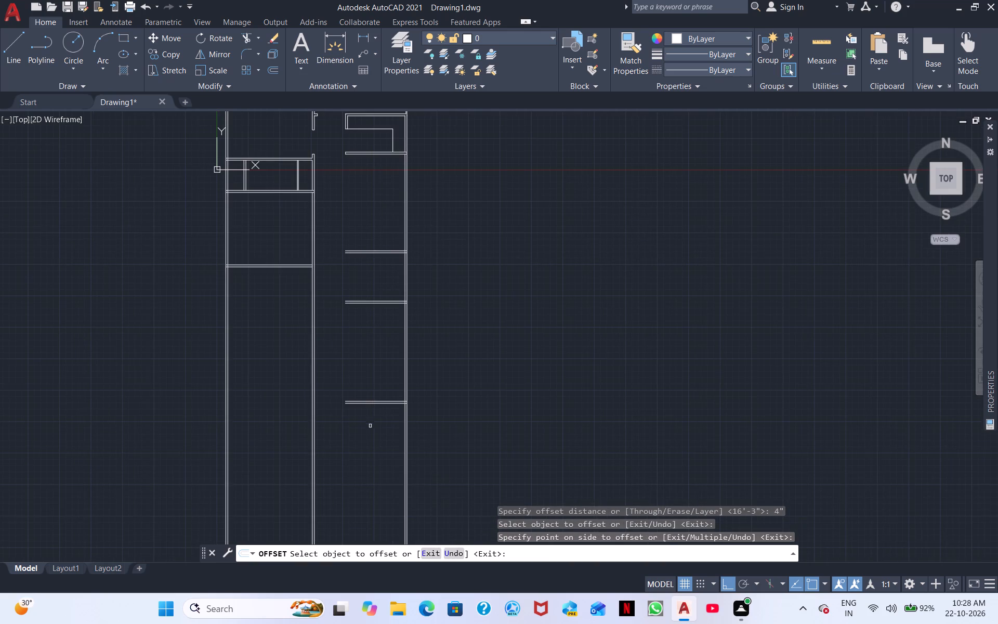
middle_click_drag(345, 443, 382, 424)
middle_click_drag(280, 303, 239, 398)
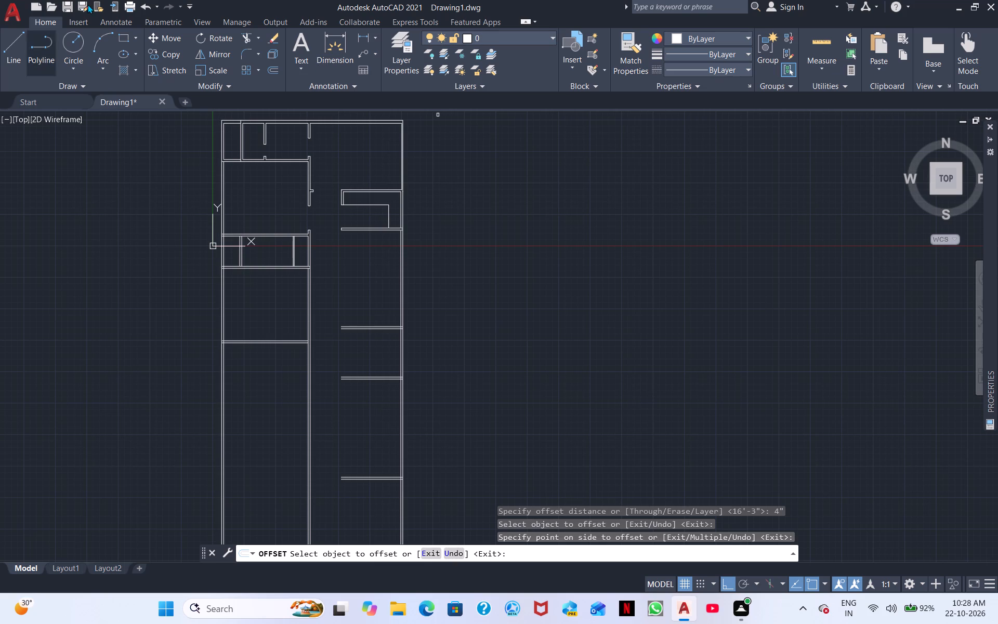
left_click(246, 34)
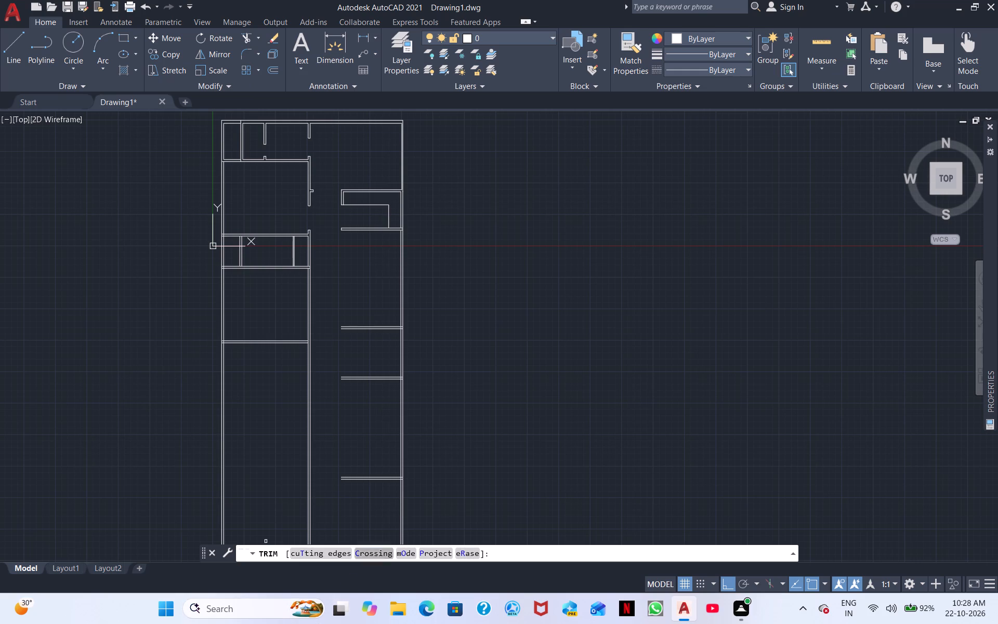
left_click(358, 479, "shift")
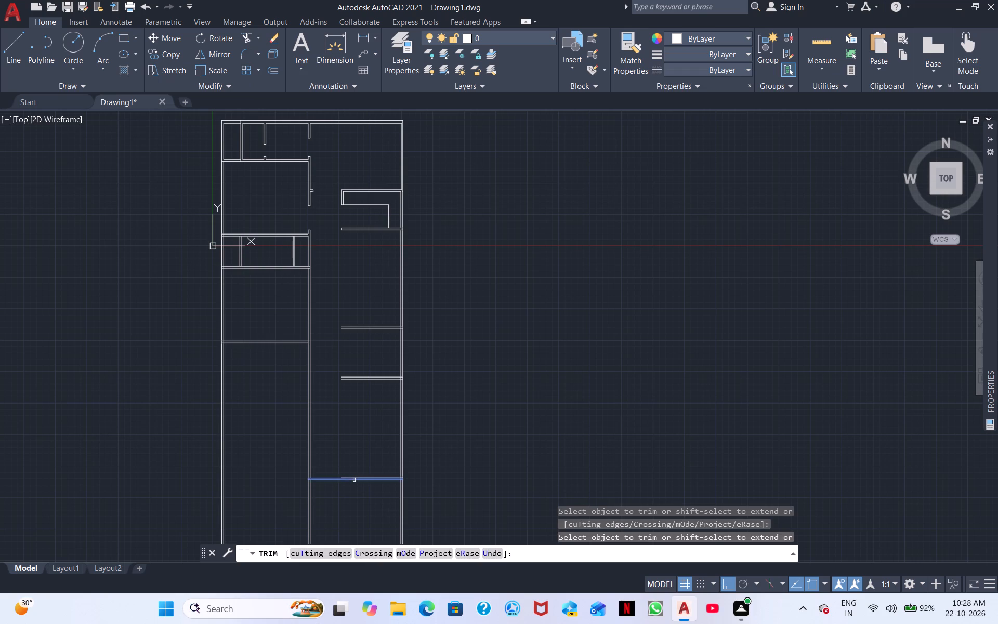
left_click_drag(361, 470, 341, 502, "shift")
left_click_drag(338, 467, 325, 492, "shift")
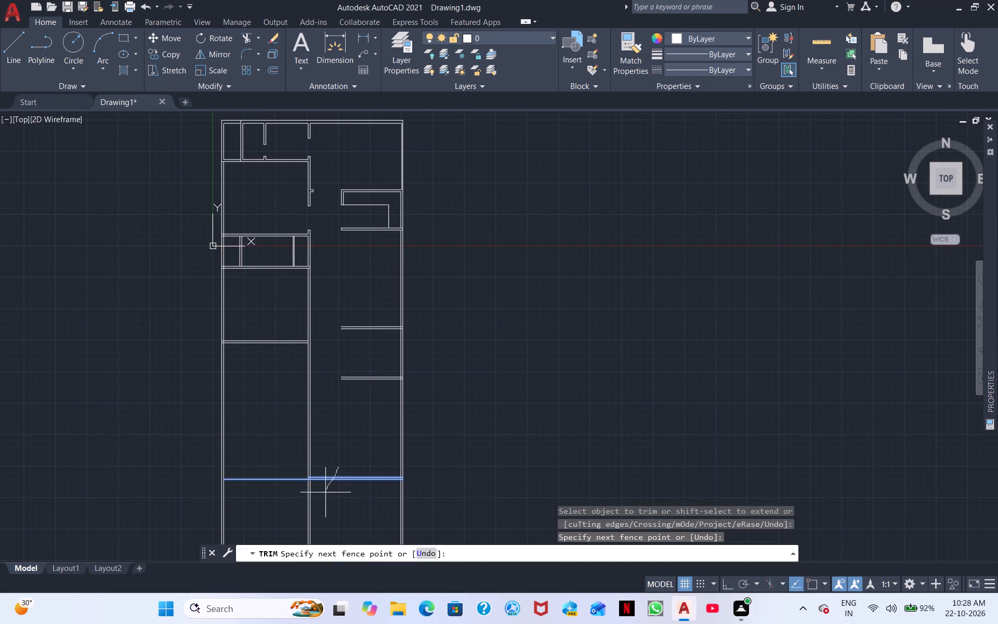
left_click_drag(325, 492, 325, 493, "shift")
left_click_drag(337, 458, 316, 509, "shift")
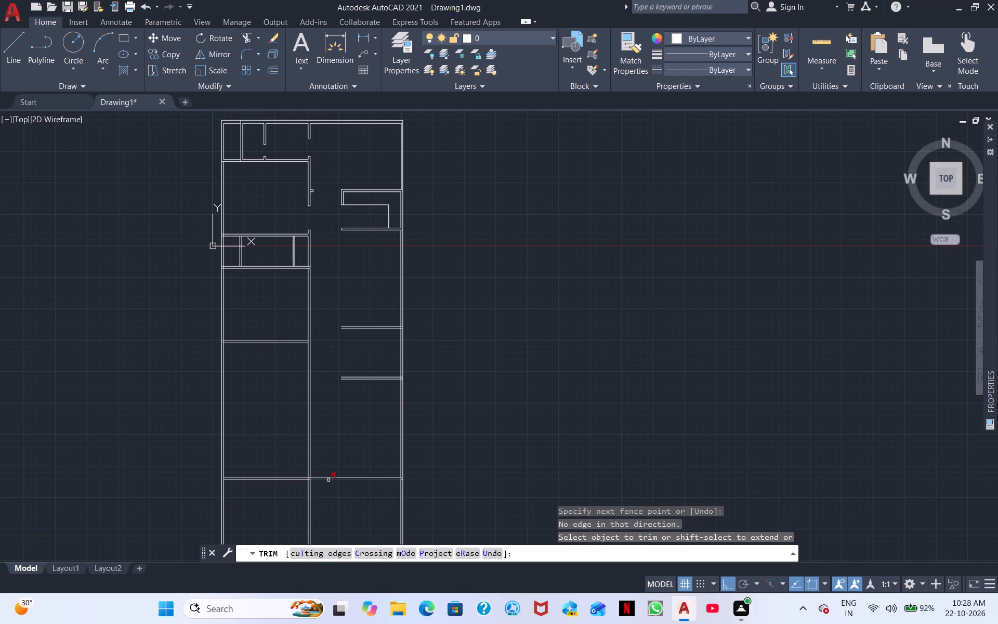
left_click_drag(250, 465, 233, 506, "shift")
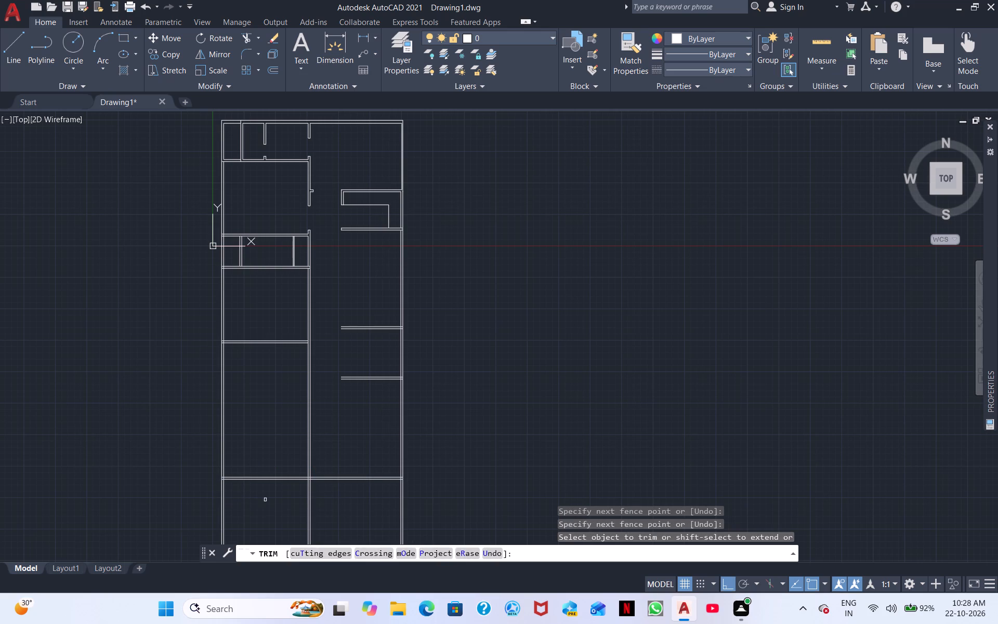
Trim away all vertical wall lines projecting below the new bottom wall.
middle_click_drag(278, 527, 294, 366)
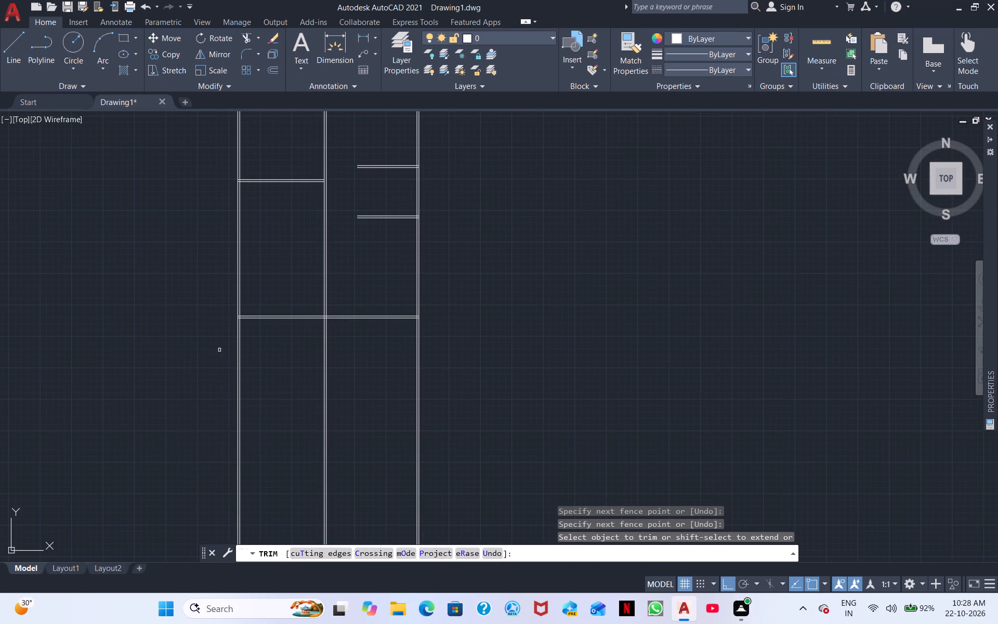
left_click_drag(226, 354, 465, 375)
middle_click_drag(467, 395, 496, 557)
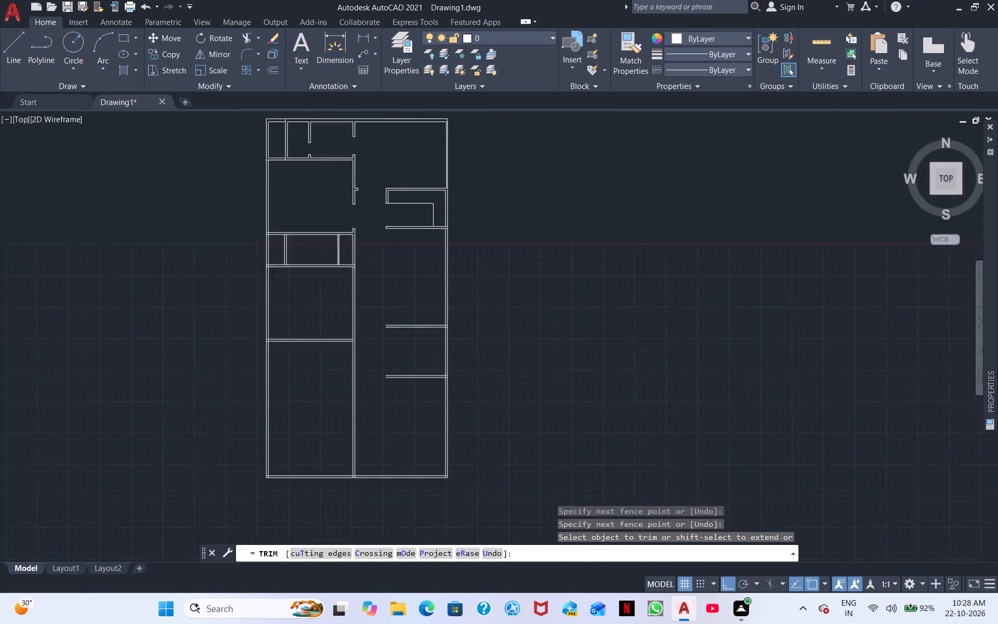
middle_click_drag(496, 557, 508, 576)
right_click(610, 348)
left_click(648, 359)
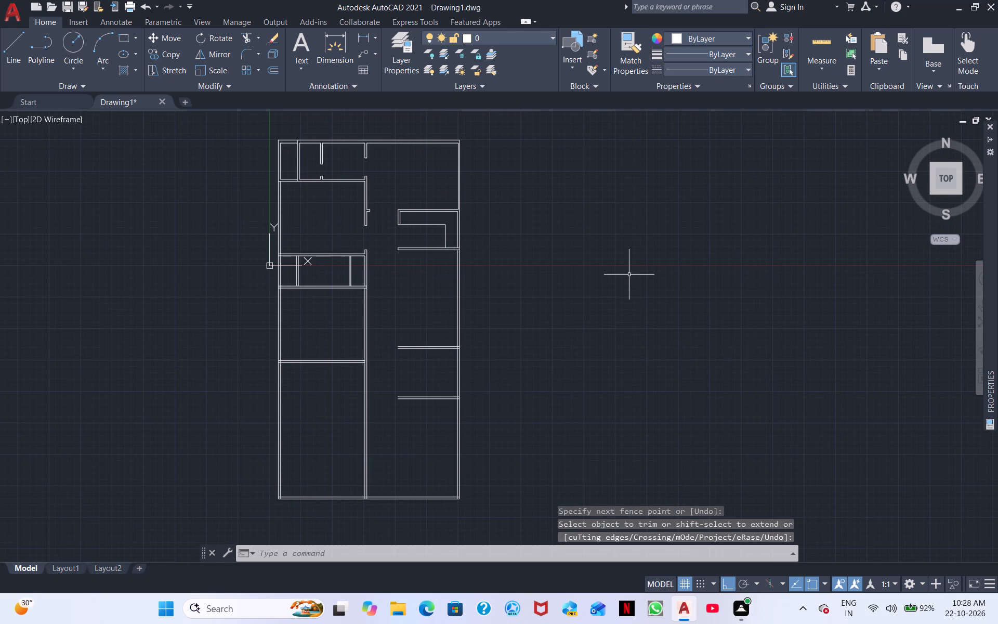
Check the plan's overall length with a temporary linear dimension between the top and bottom outer corners of the left wall.
left_click(244, 41)
scroll(273, 131, "up", 2)
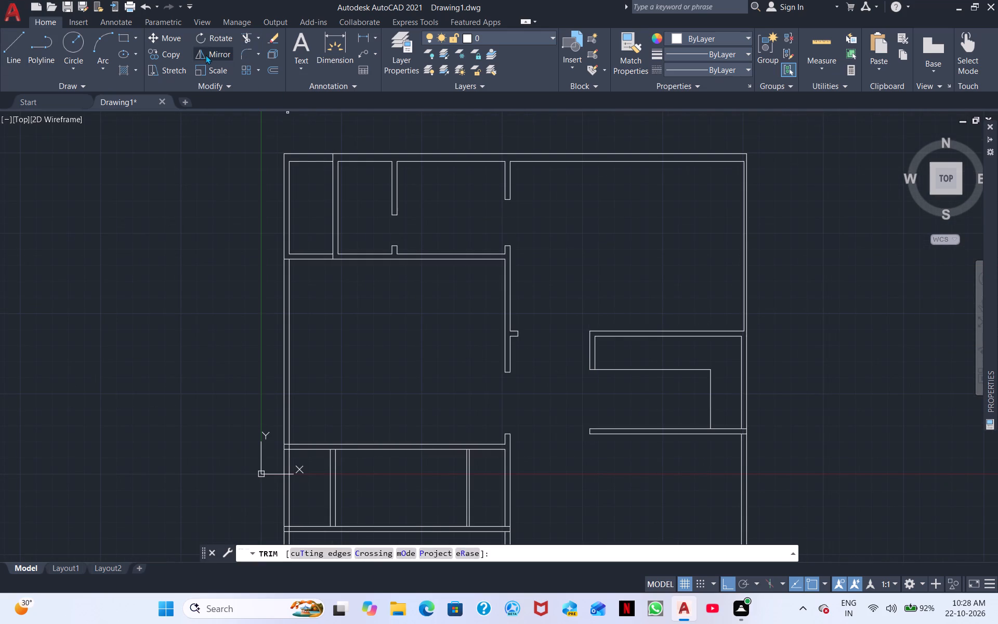
left_click(358, 40)
left_click(281, 152)
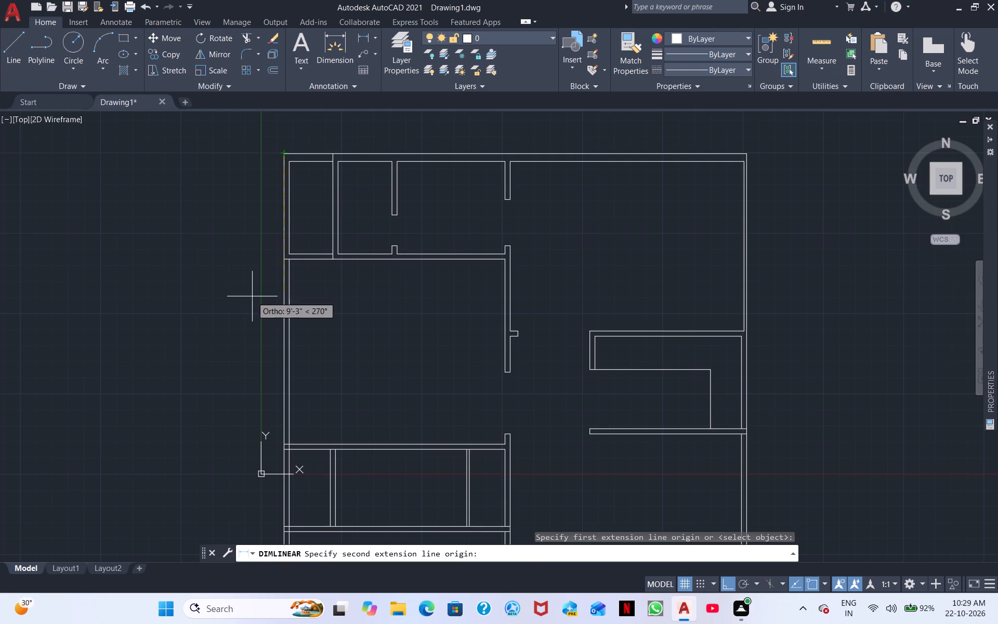
middle_click_drag(253, 296, 319, 67)
scroll(256, 343, "down", 2)
middle_click_drag(264, 420, 307, 98)
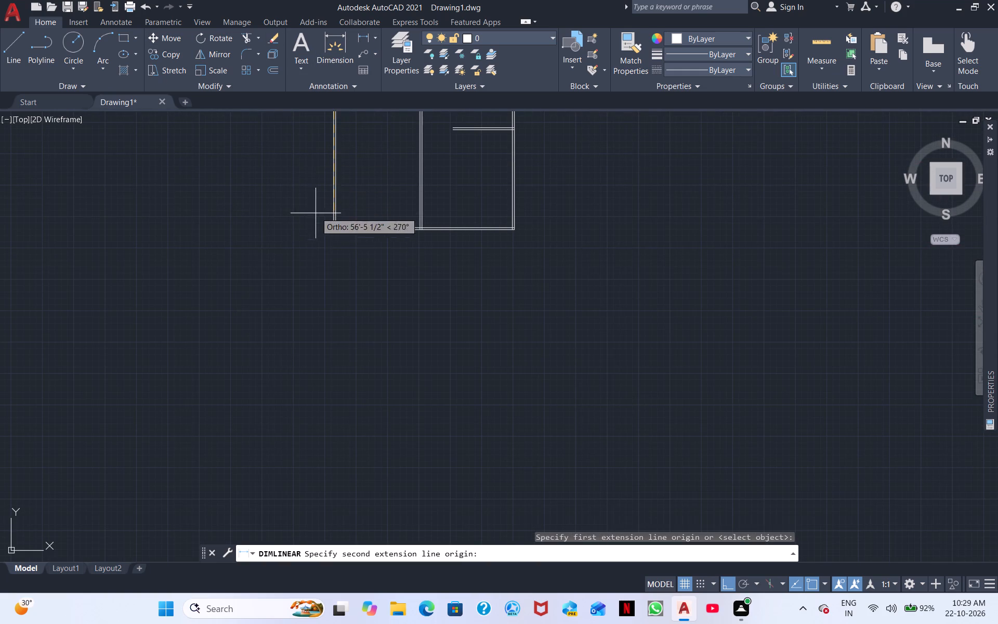
scroll(319, 242, "up", 4)
left_click(404, 157)
middle_click_drag(327, 250, 326, 623)
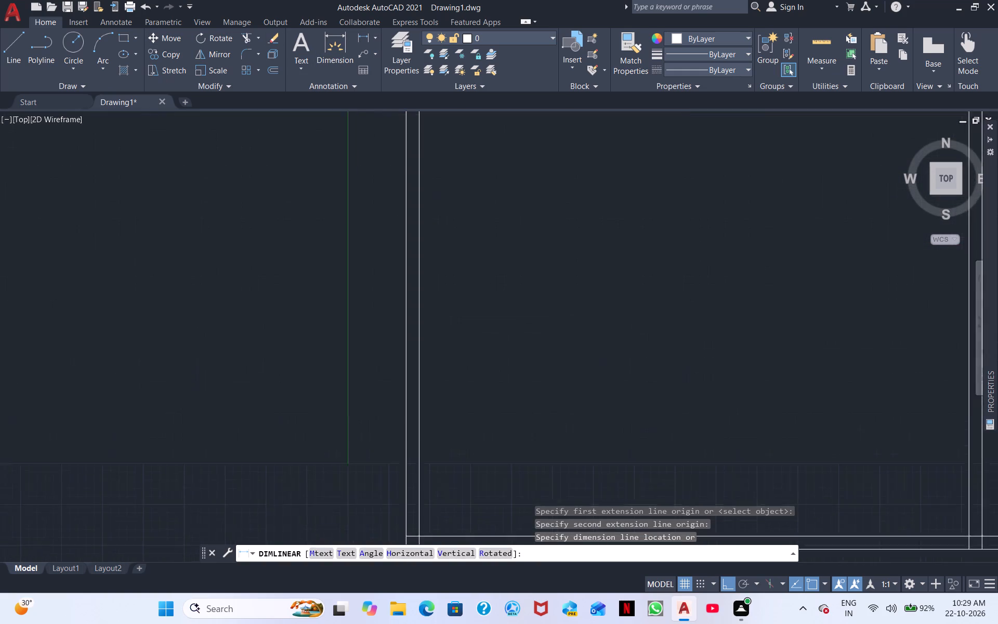
middle_click_drag(326, 623, 294, 623)
scroll(215, 509, "down", 2)
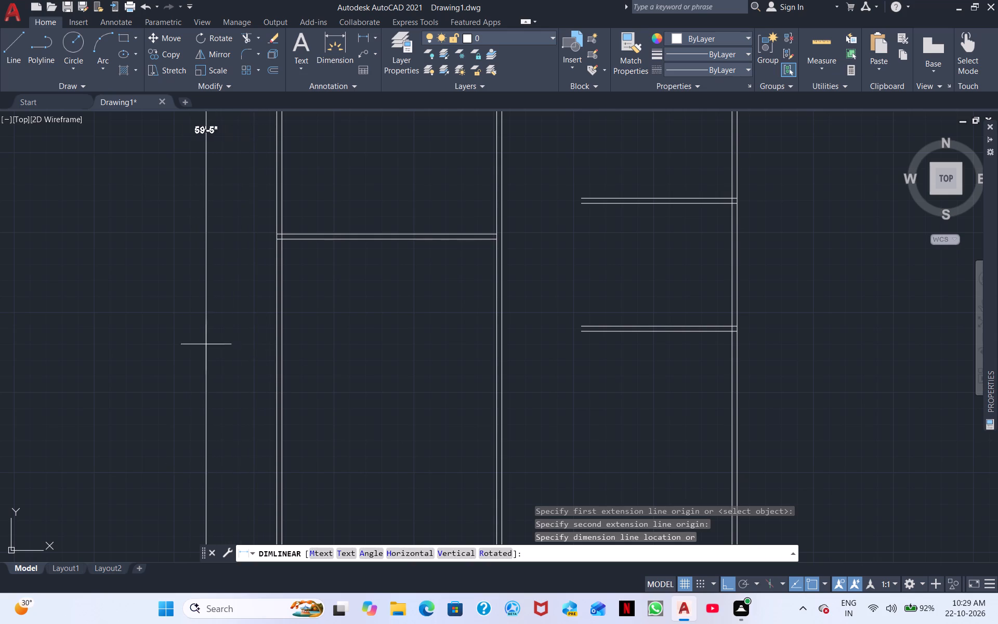
scroll(127, 337, "down", 3)
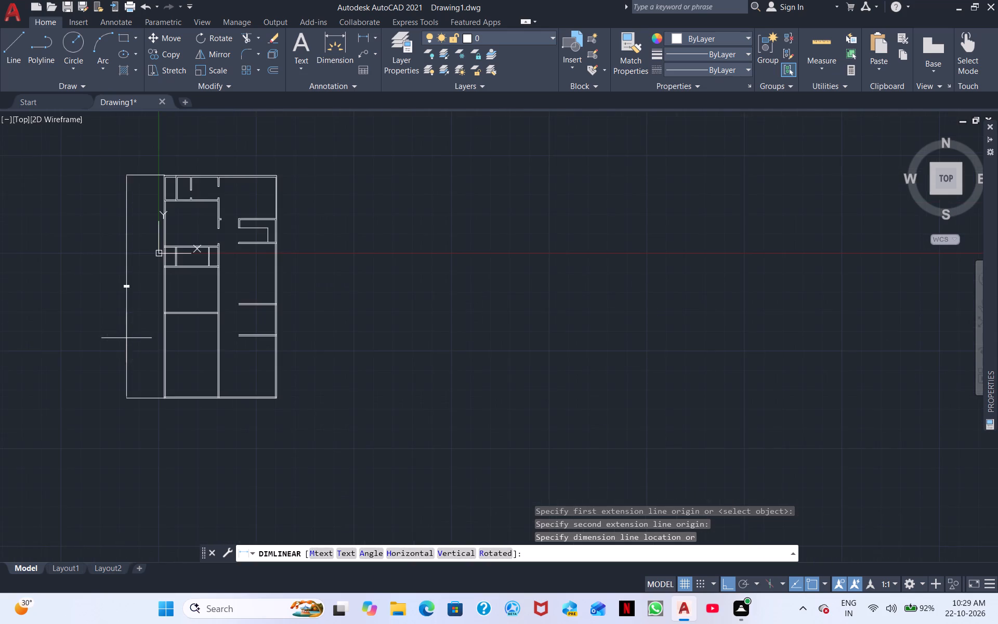
middle_click_drag(141, 332, 503, 353)
scroll(456, 365, "up", 3)
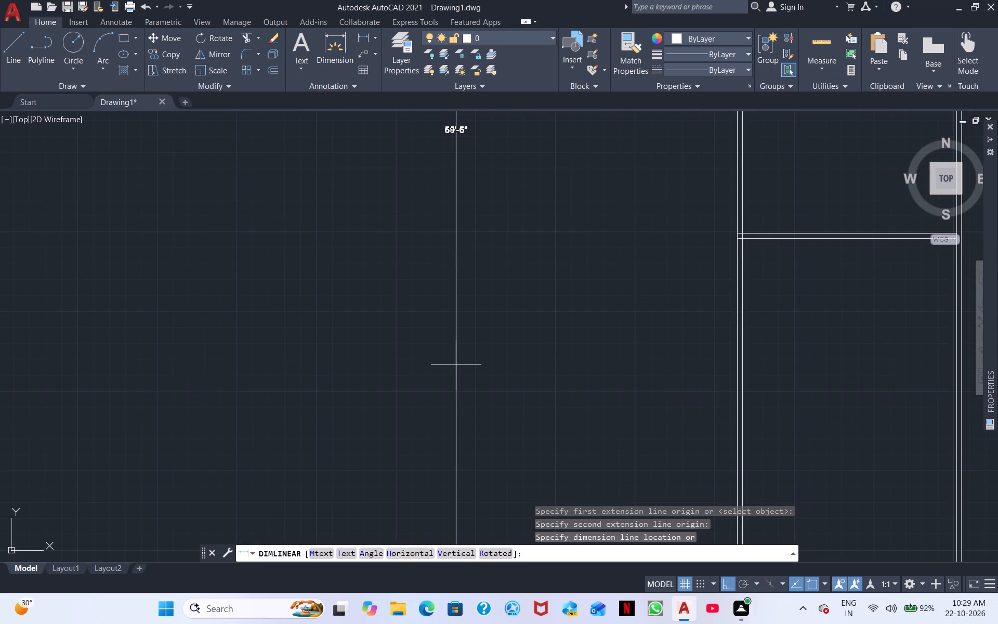
scroll(456, 365, "up", 3)
middle_click_drag(426, 461, 397, 623)
scroll(402, 298, "down", 3)
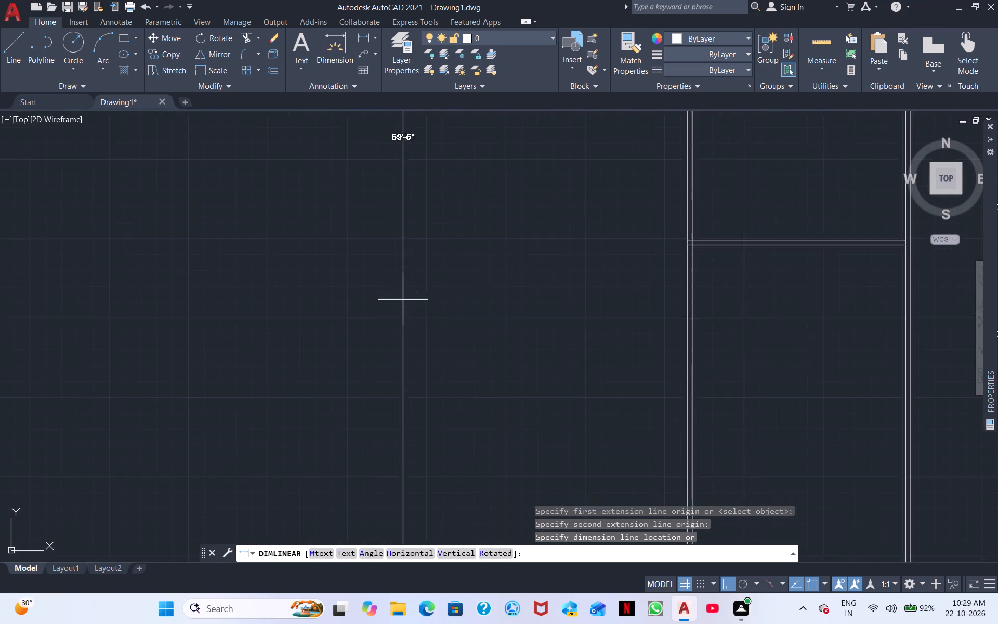
scroll(402, 300, "down", 1)
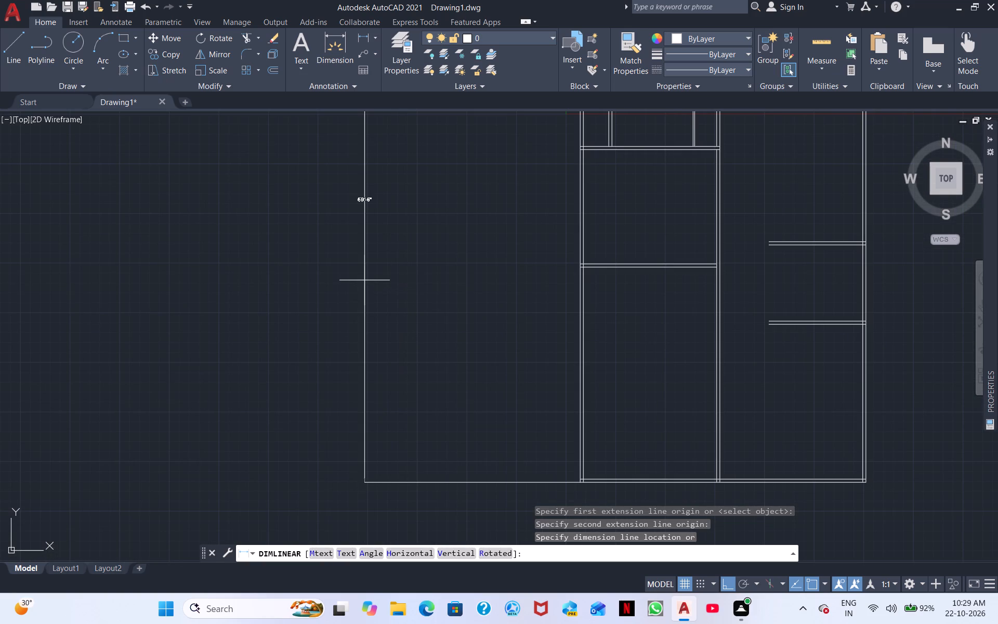
scroll(430, 241, "up", 4)
middle_click_drag(436, 279, 403, 520)
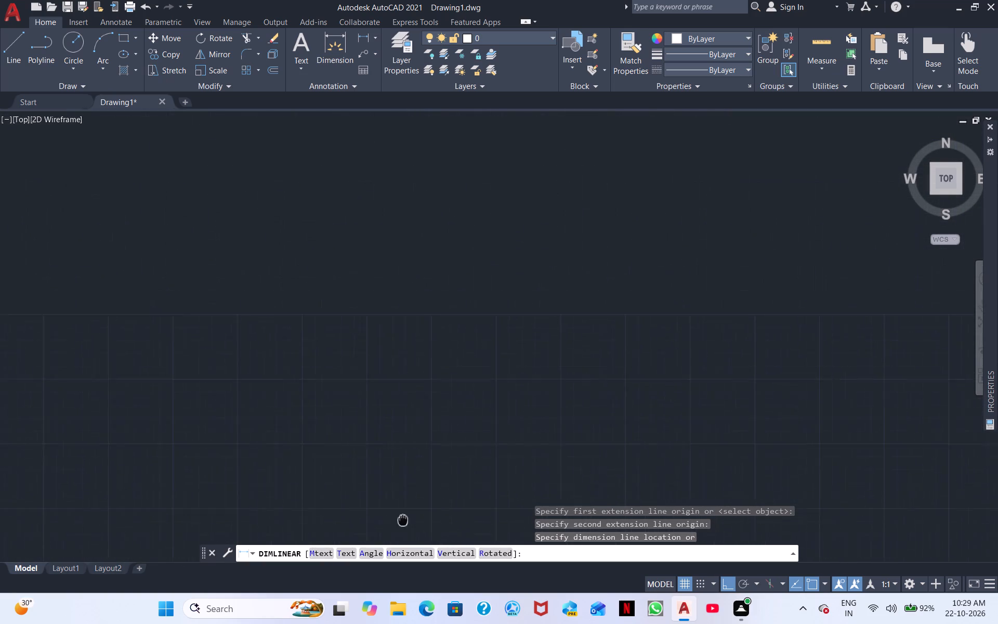
middle_click_drag(403, 520, 378, 623)
scroll(385, 589, "down", 3)
scroll(367, 498, "down", 1)
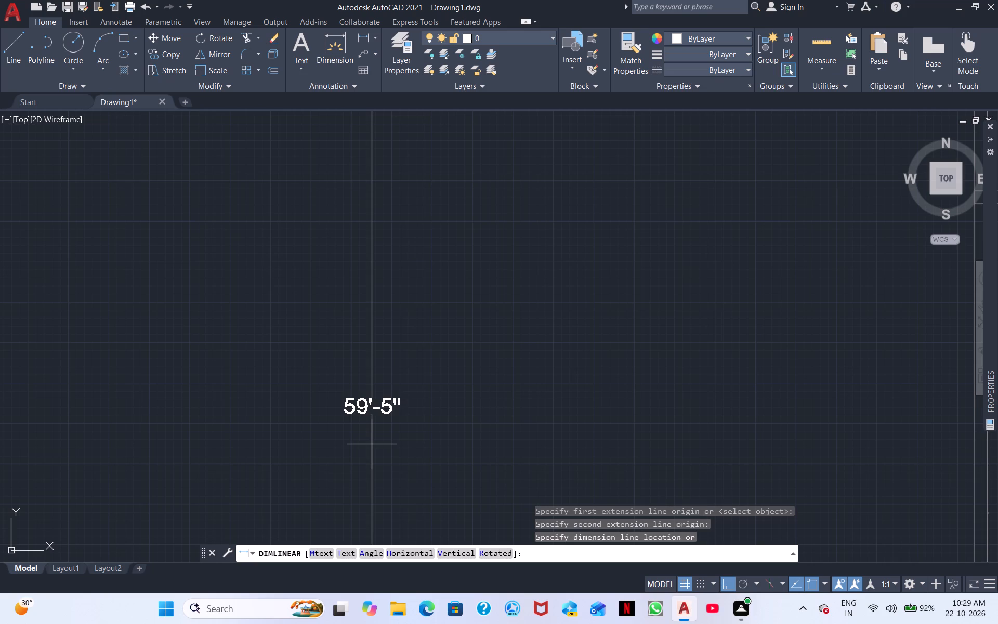
key("Escape")
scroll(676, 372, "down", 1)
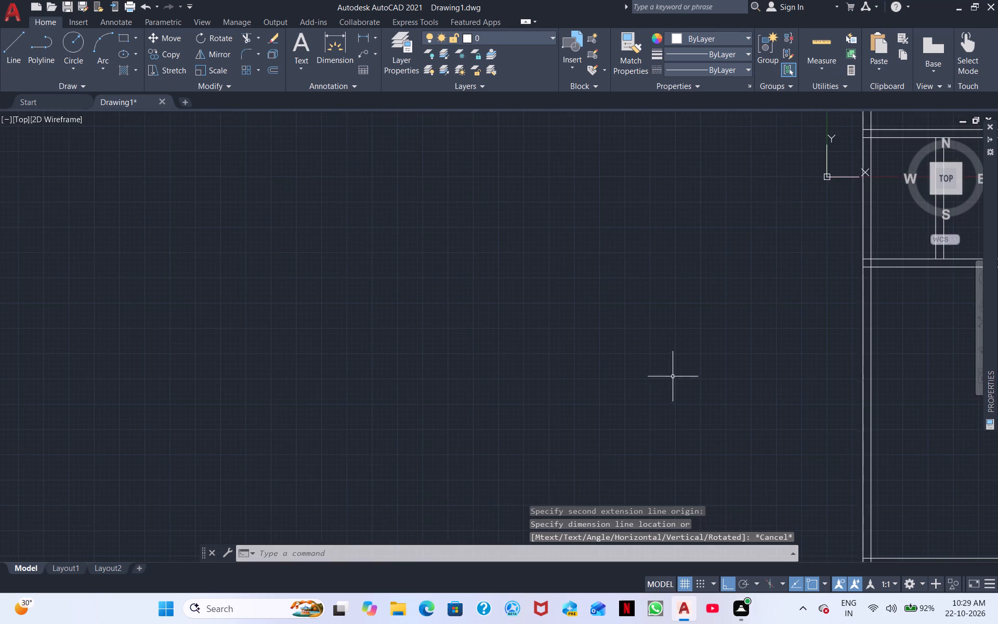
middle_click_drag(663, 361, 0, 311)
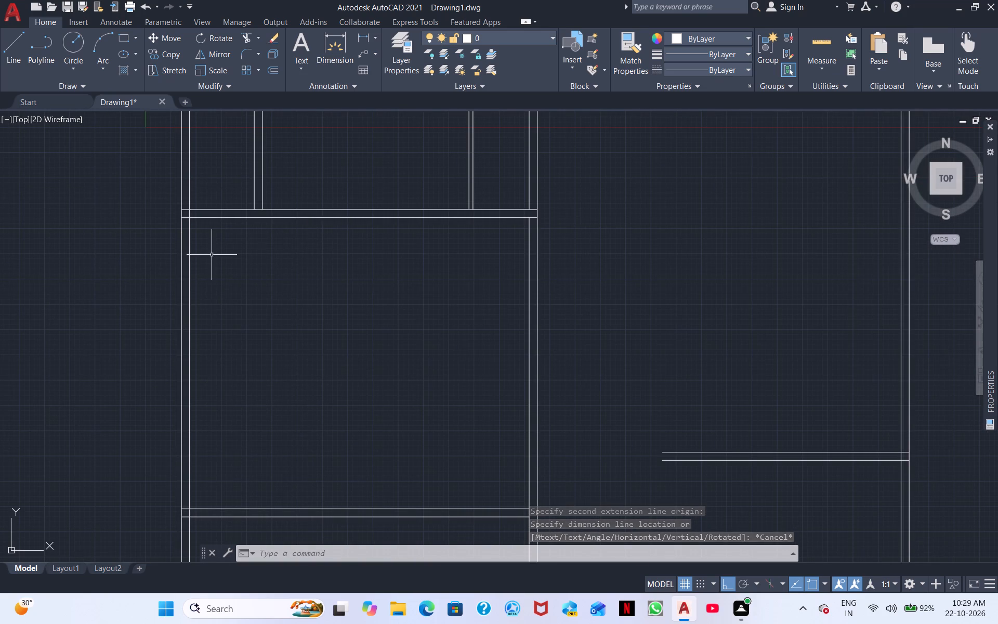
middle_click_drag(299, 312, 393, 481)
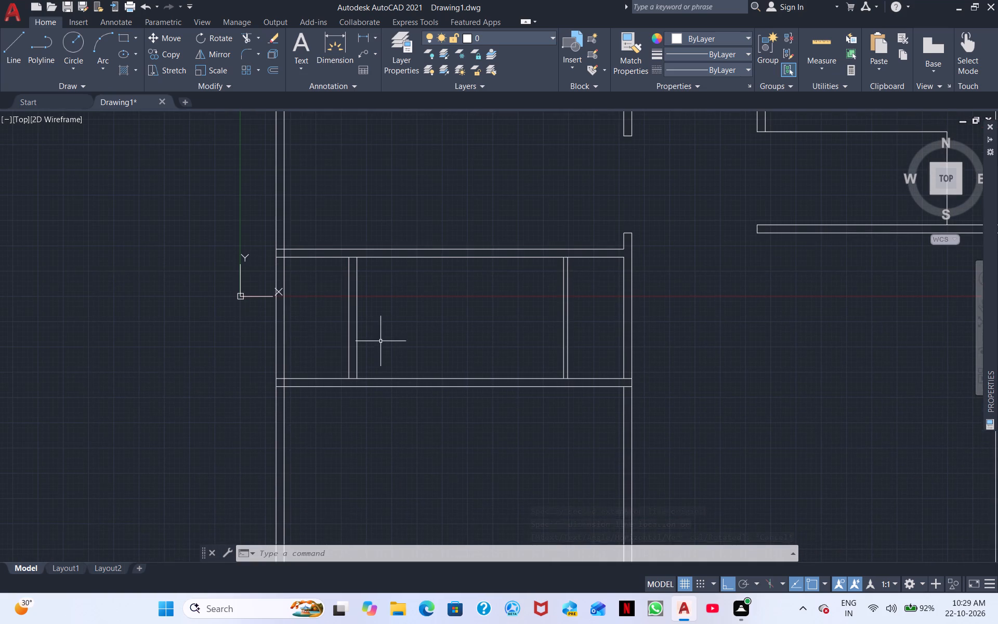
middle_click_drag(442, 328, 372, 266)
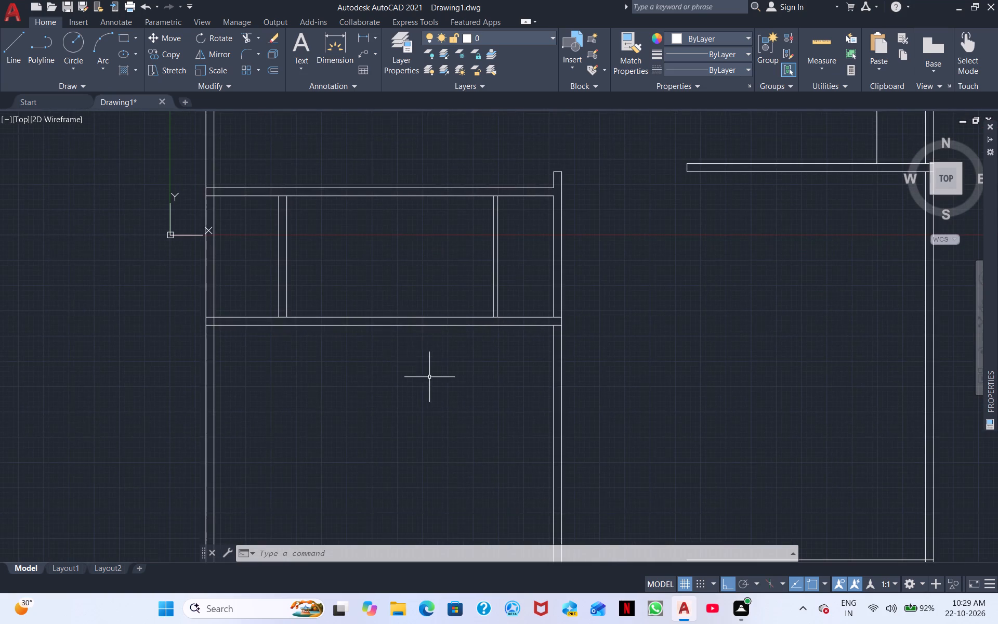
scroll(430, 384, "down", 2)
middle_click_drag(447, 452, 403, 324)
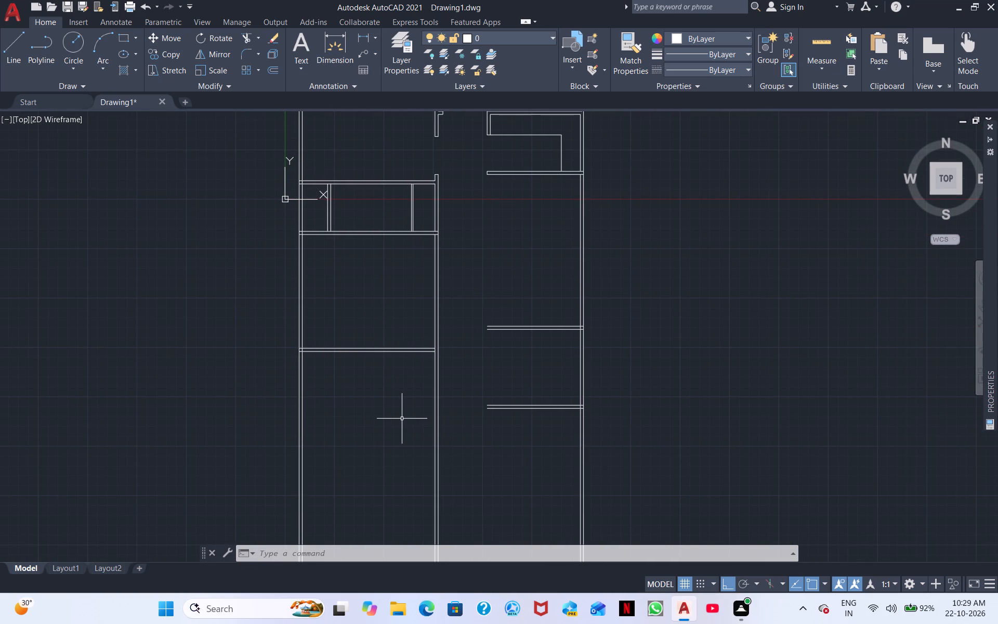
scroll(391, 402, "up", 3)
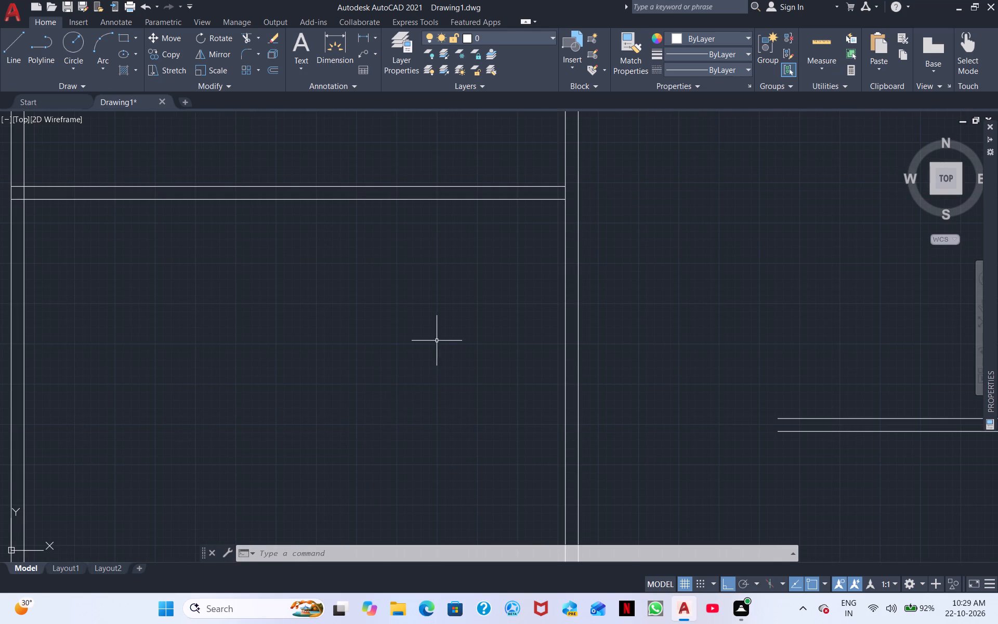
Trim the bottom wall's inner line out of the gap between the middle wall's two lines.
scroll(306, 384, "down", 1)
scroll(280, 417, "down", 2)
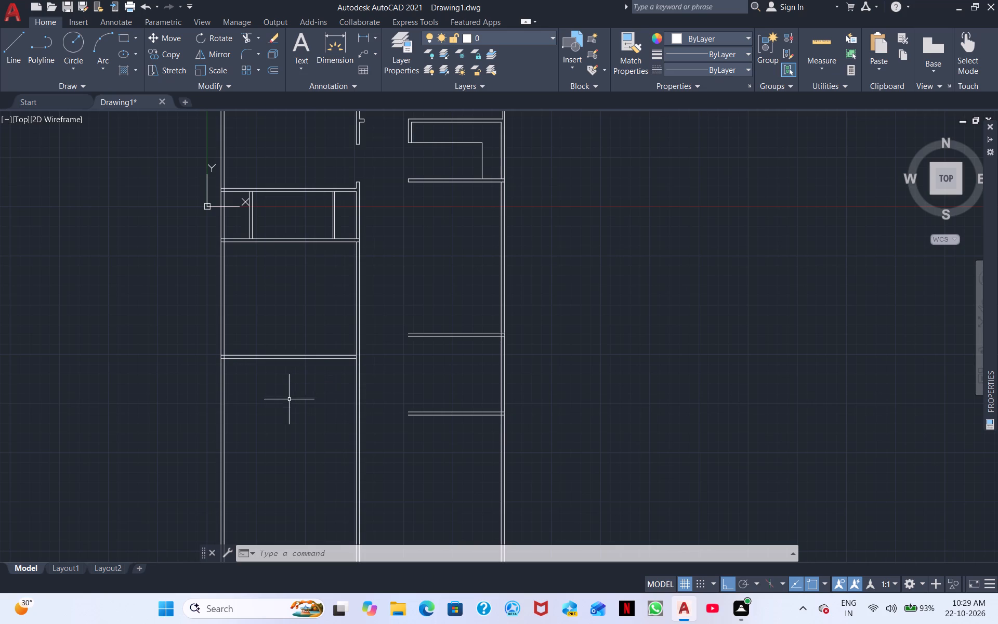
middle_click_drag(289, 399, 375, 290)
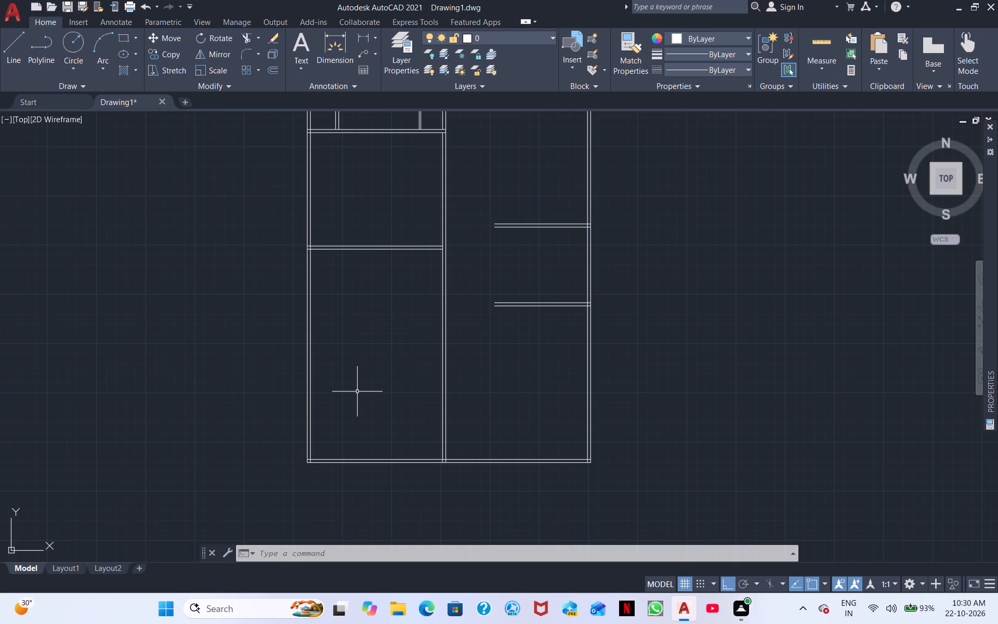
key("space")
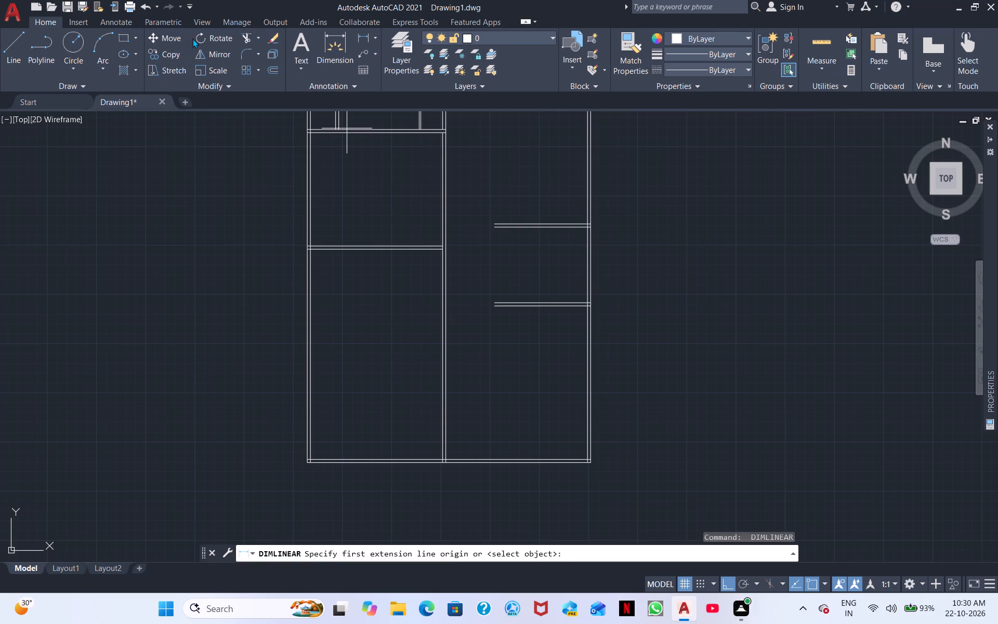
left_click(247, 34)
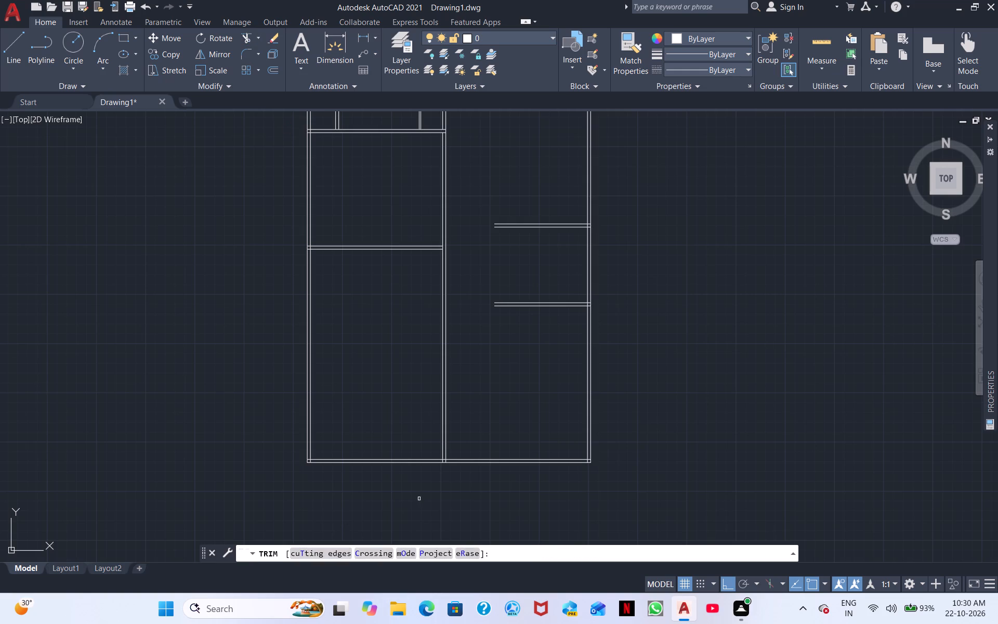
scroll(428, 504, "up", 4)
left_click(522, 222)
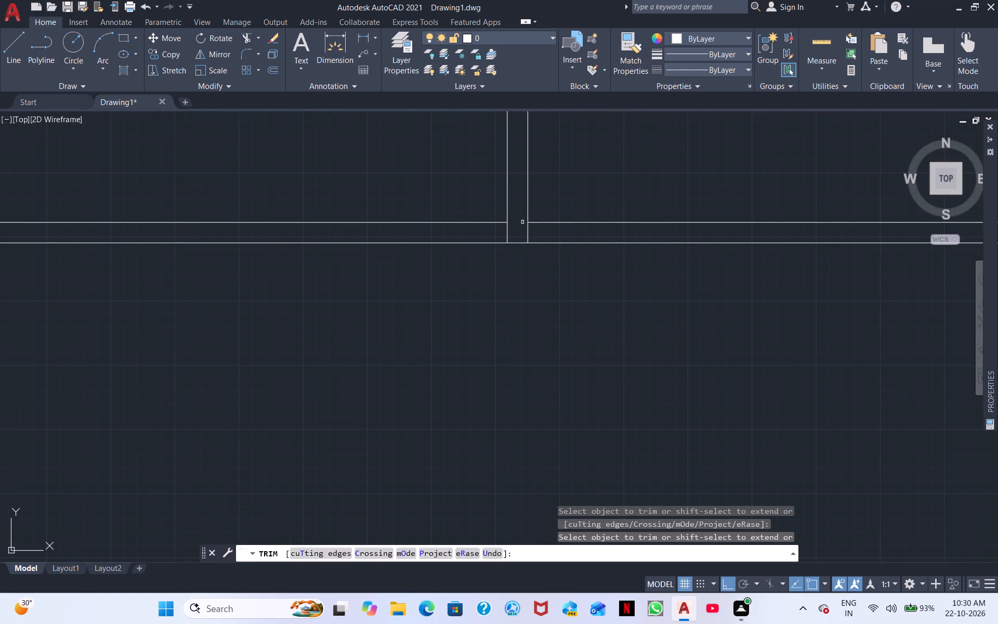
right_click(455, 359)
left_click(494, 364)
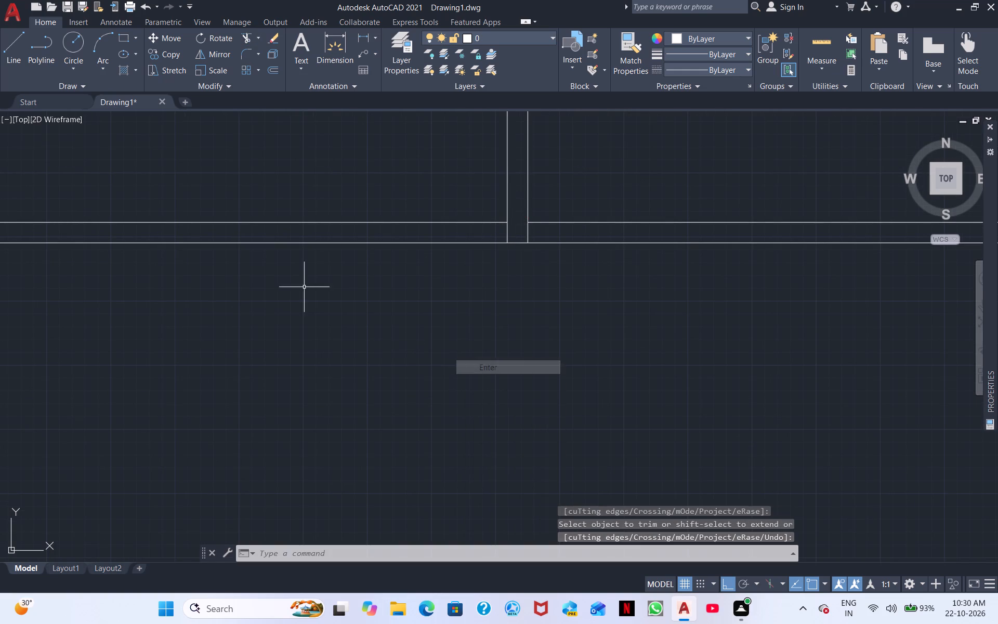
Offset the bottom wall's inner line in the lower-left room 12' upward to start a new cross wall.
middle_click_drag(304, 288, 490, 481)
scroll(494, 426, "down", 2)
middle_click_drag(408, 379, 555, 400)
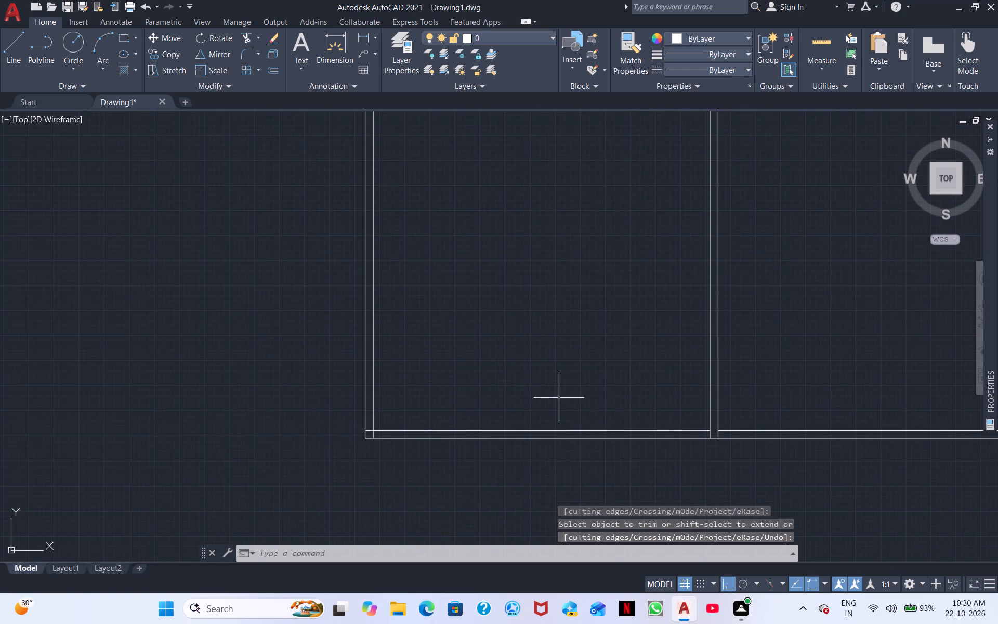
key("space")
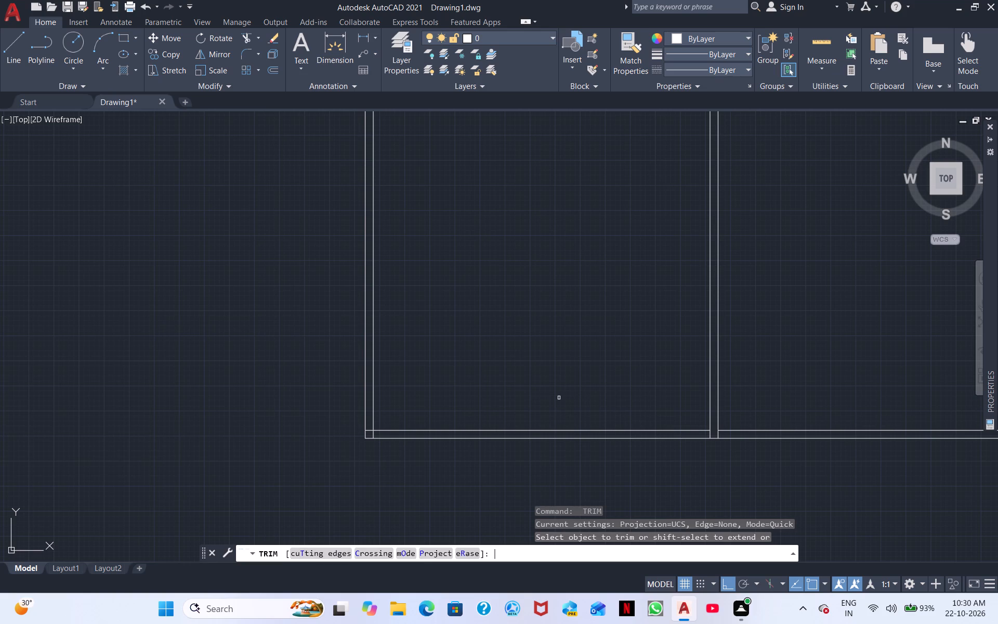
key("Escape")
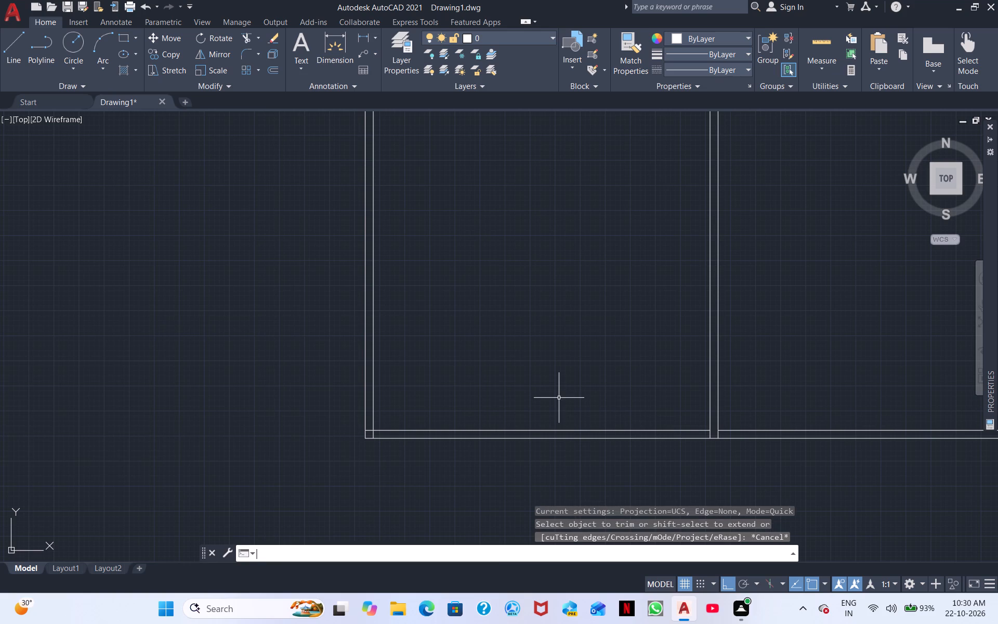
type("o")
key("space")
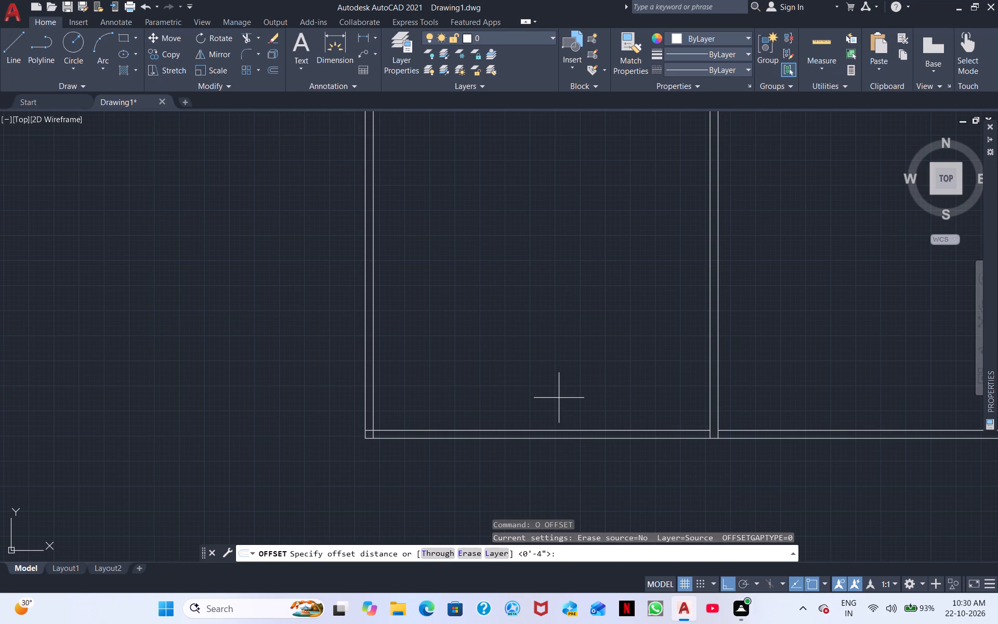
type("12'")
key("Return")
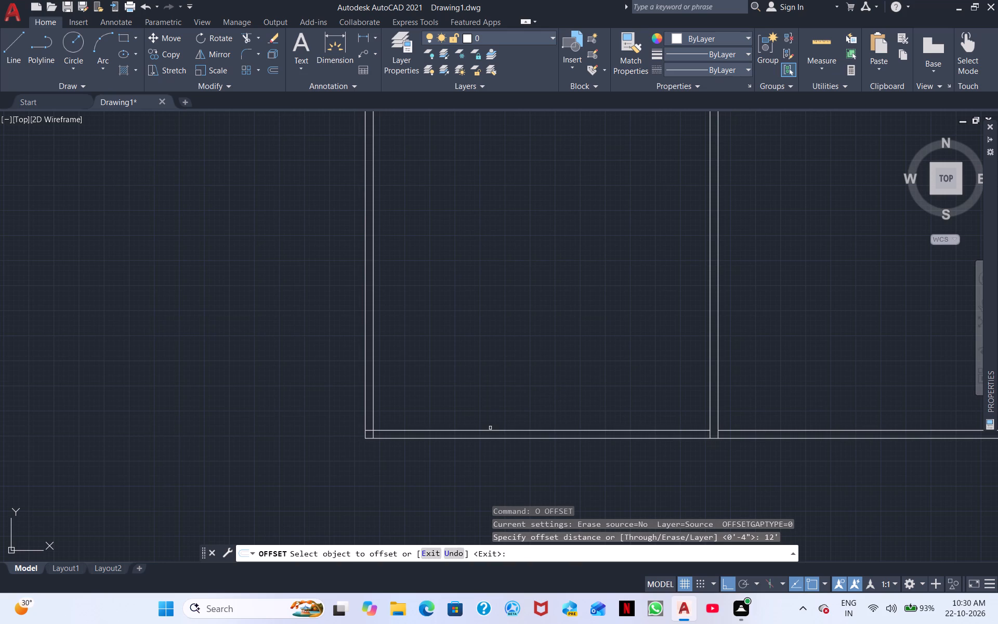
left_click(492, 432)
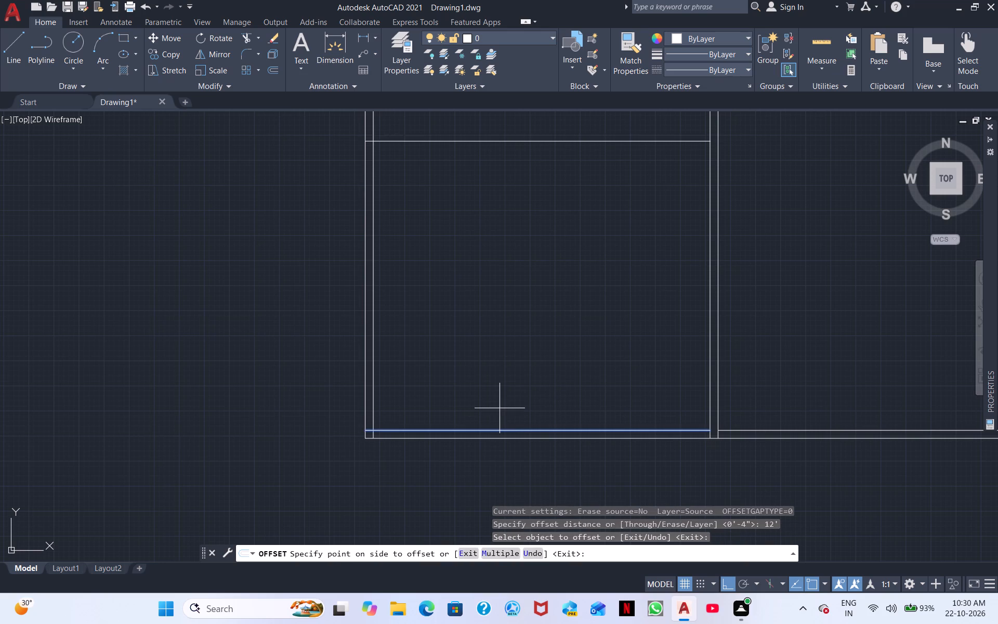
left_click(500, 407)
Offset the new cross wall line 4" upward to give the wall its thickness.
middle_click_drag(503, 292, 450, 546)
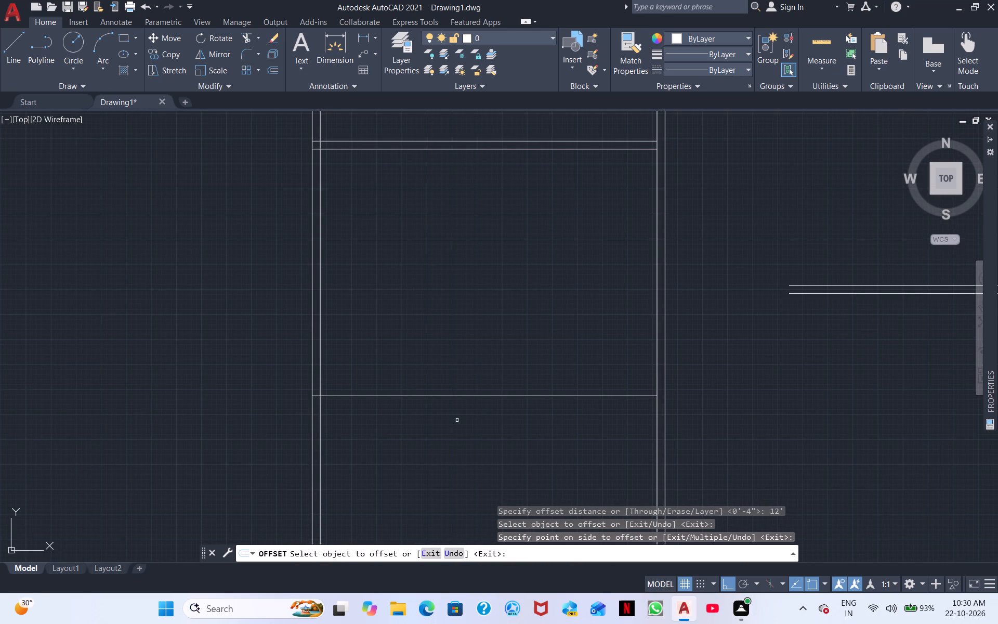
key("space")
key("space")
type("4\"")
key("Return")
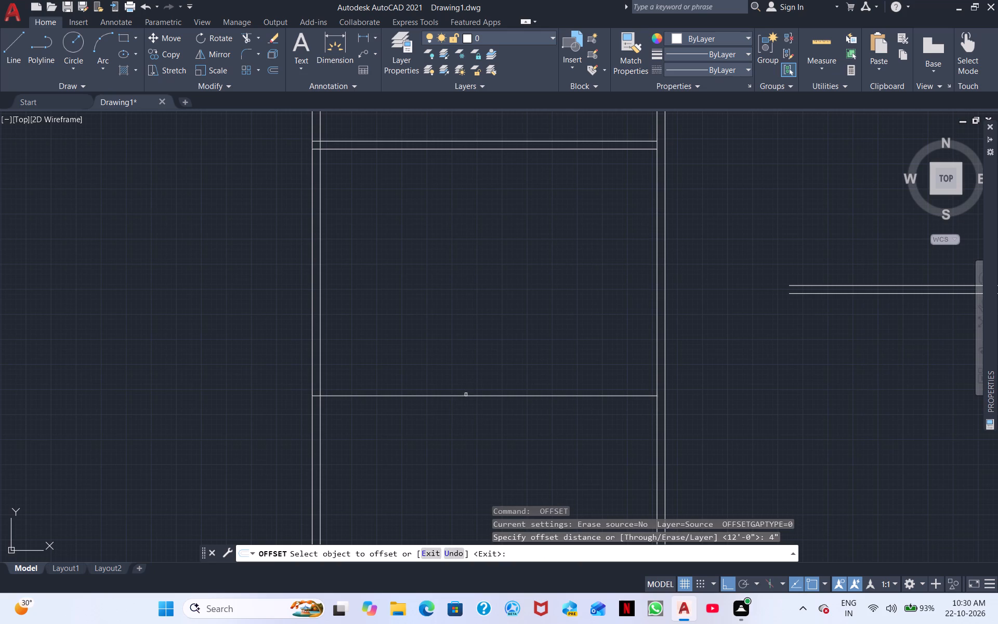
left_click(466, 395)
left_click(472, 372)
Check the clear distance between the new cross wall and the one above it with a temporary linear dimension.
scroll(440, 313, "down", 1)
middle_click_drag(439, 313, 415, 401)
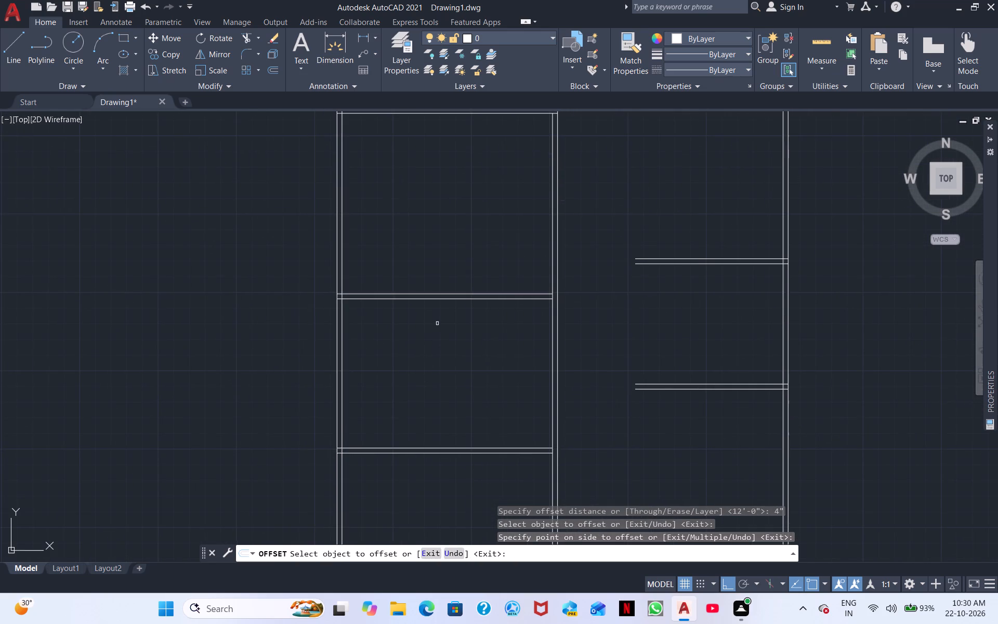
scroll(437, 323, "up", 1)
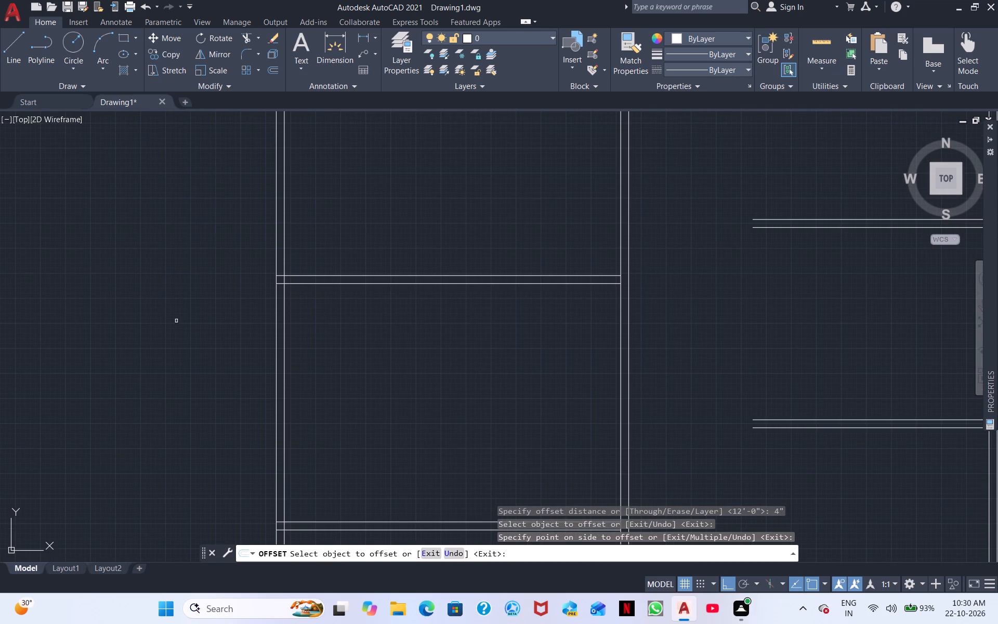
scroll(231, 343, "down", 2)
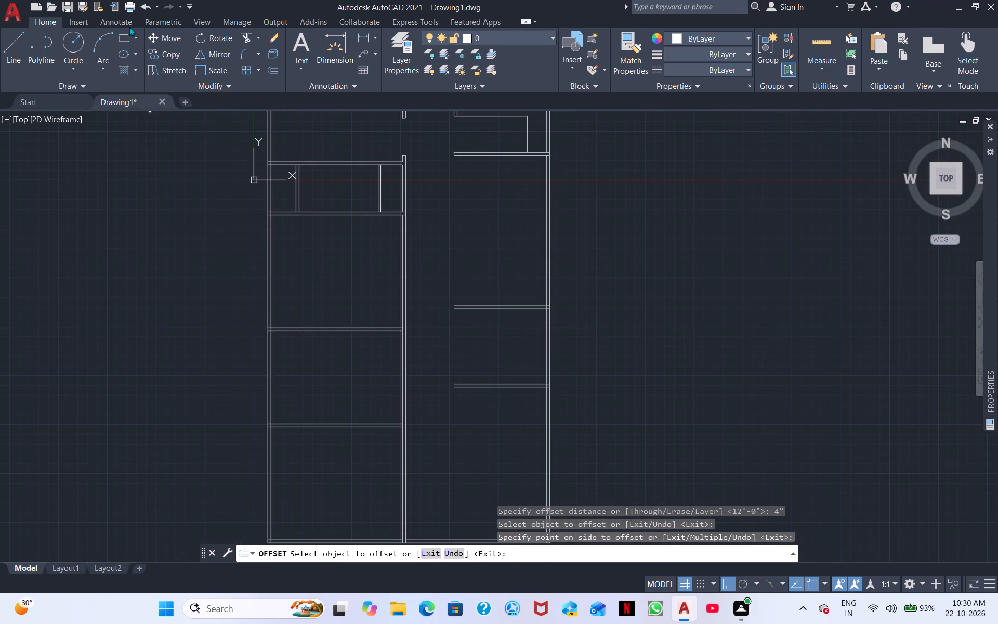
left_click(362, 36)
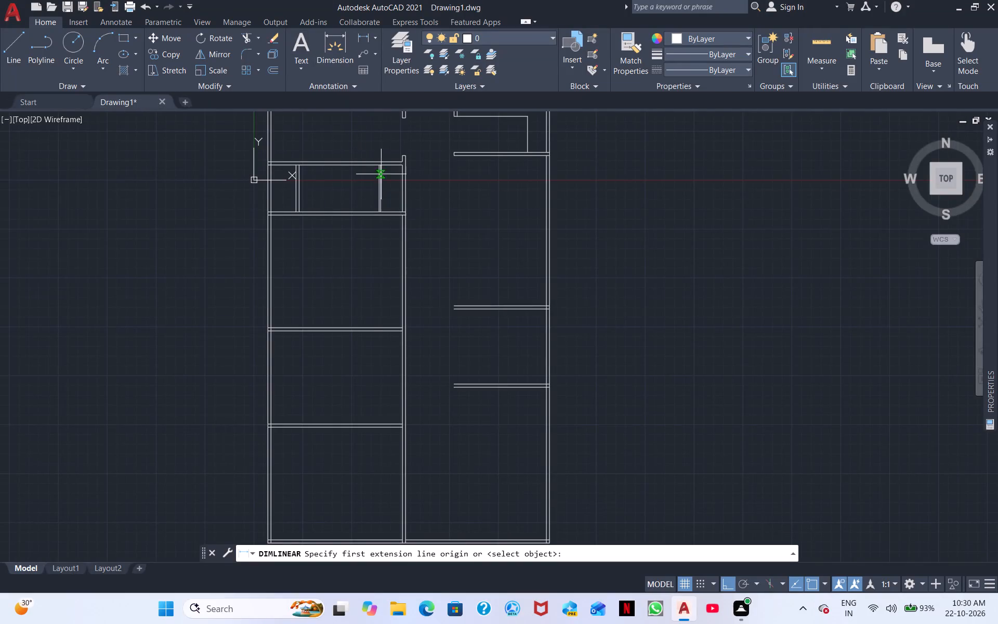
scroll(277, 364, "up", 3)
left_click_drag(417, 232, 418, 252)
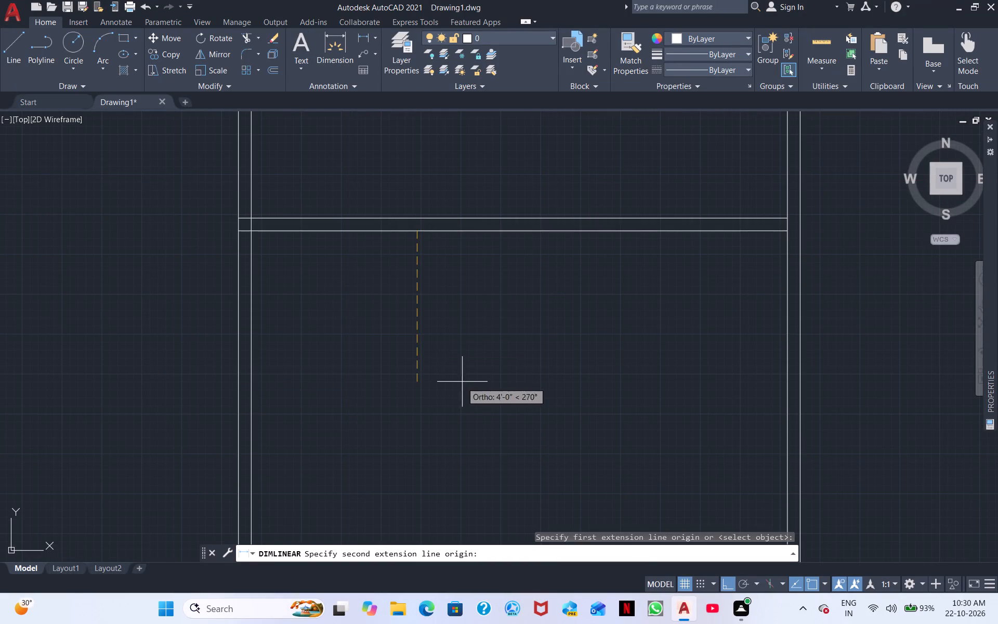
middle_click_drag(463, 380, 455, 187)
left_click(408, 418)
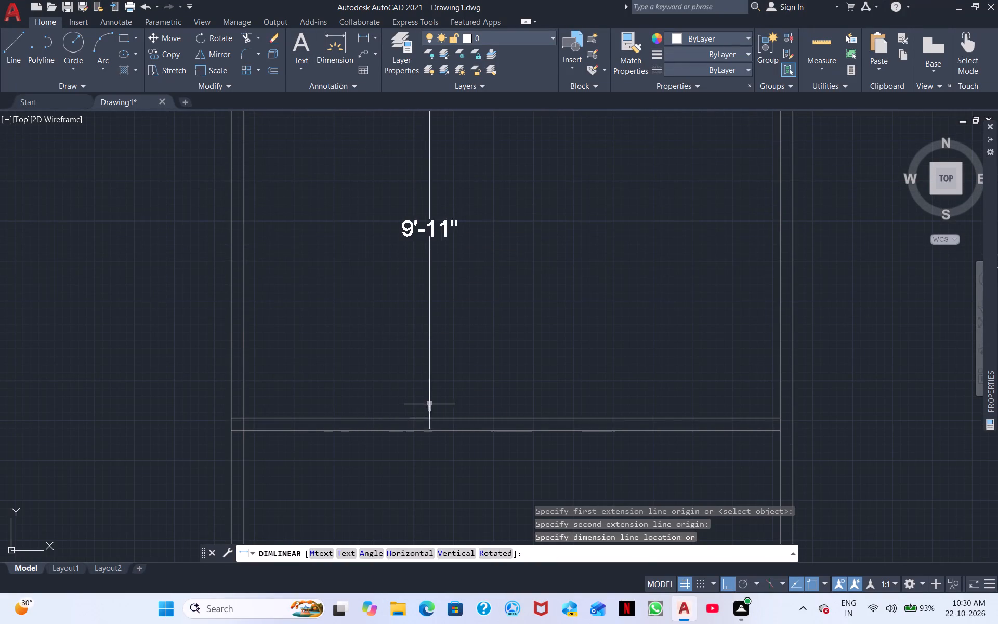
right_click(467, 297)
left_click(507, 311)
Trim the left outer wall's inner line where it passes through the new cross wall and the one above.
middle_click_drag(499, 295, 473, 337)
scroll(499, 295, "down", 1)
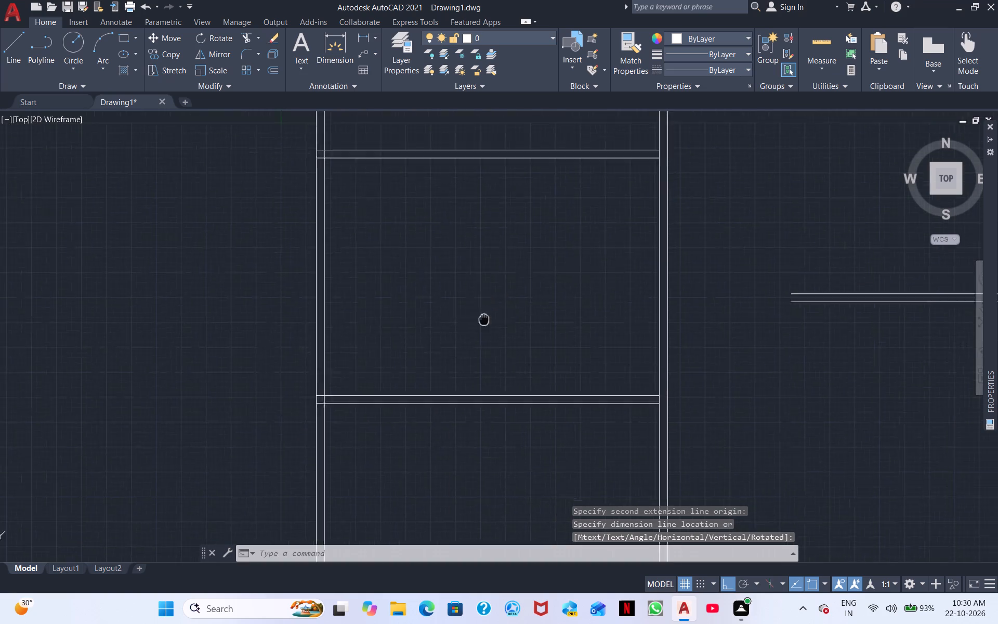
middle_click_drag(473, 337, 457, 361)
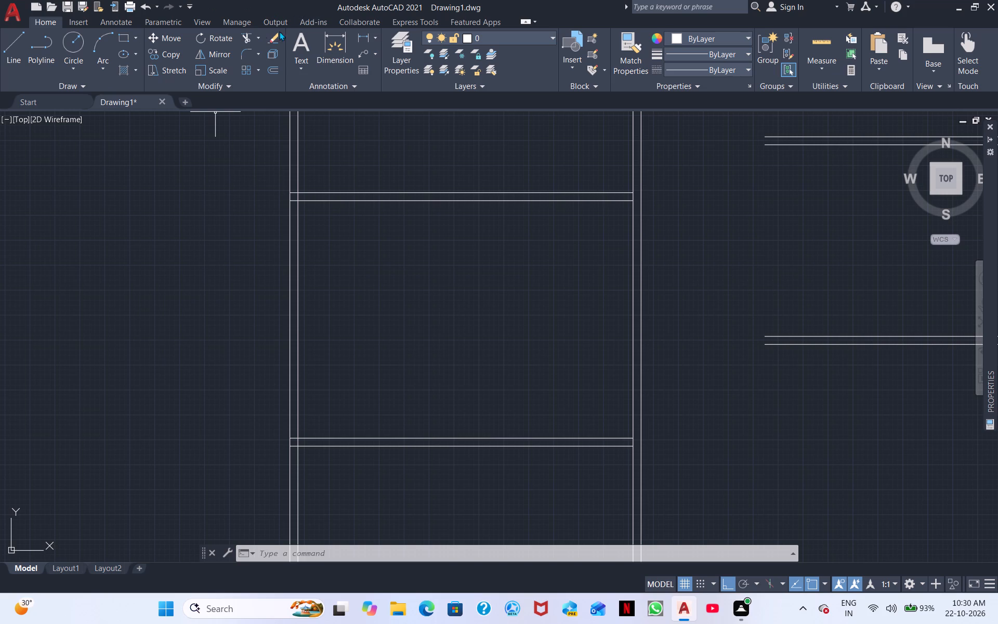
left_click(244, 32)
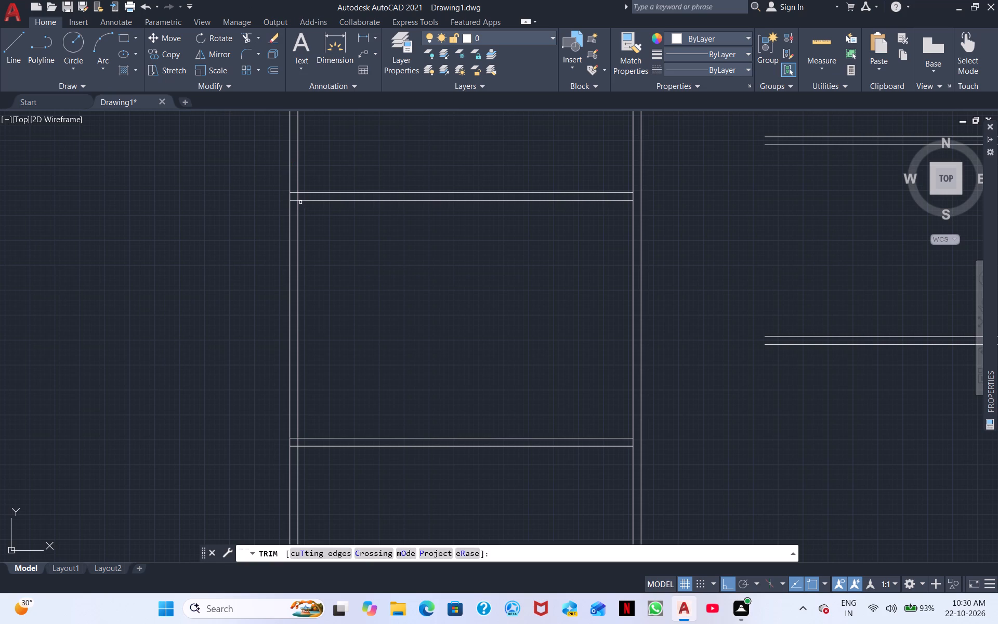
left_click(299, 198)
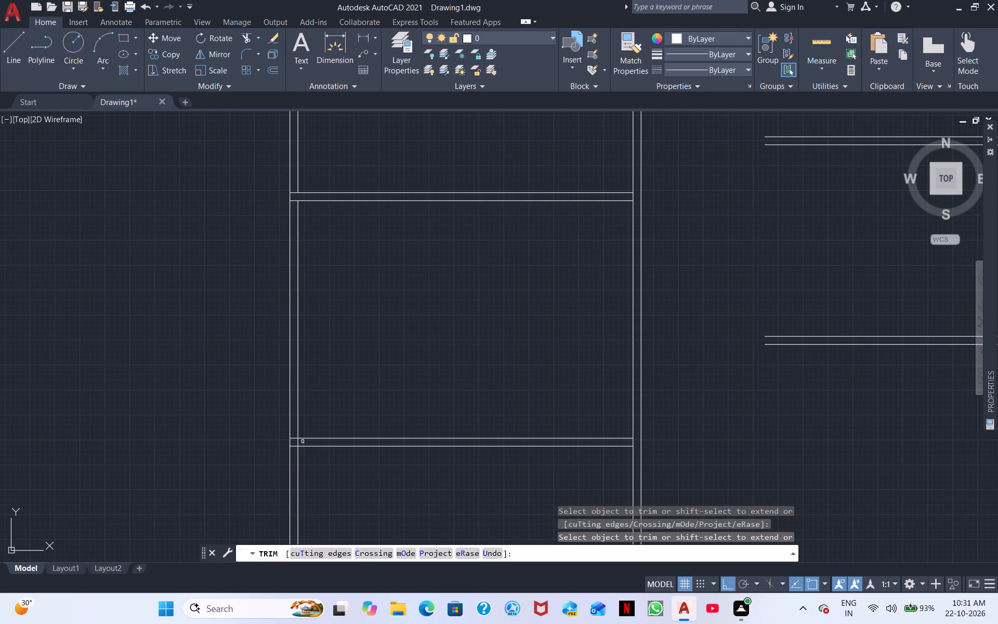
left_click(298, 442)
right_click(342, 382)
left_click(375, 388)
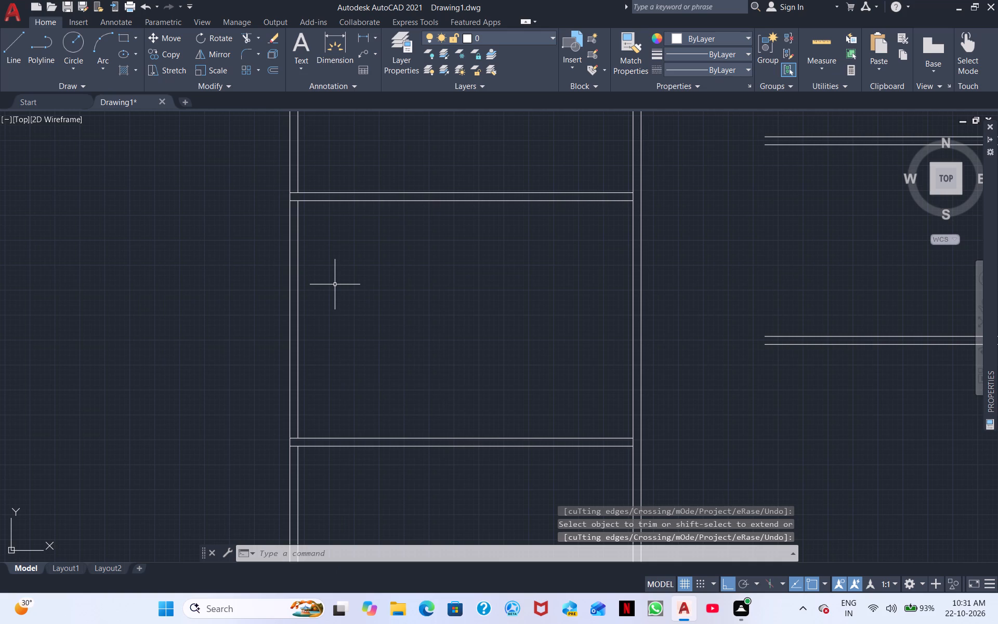
Offset the left outer wall's inner line 3' into the room between the two cross walls.
type("o")
key("space")
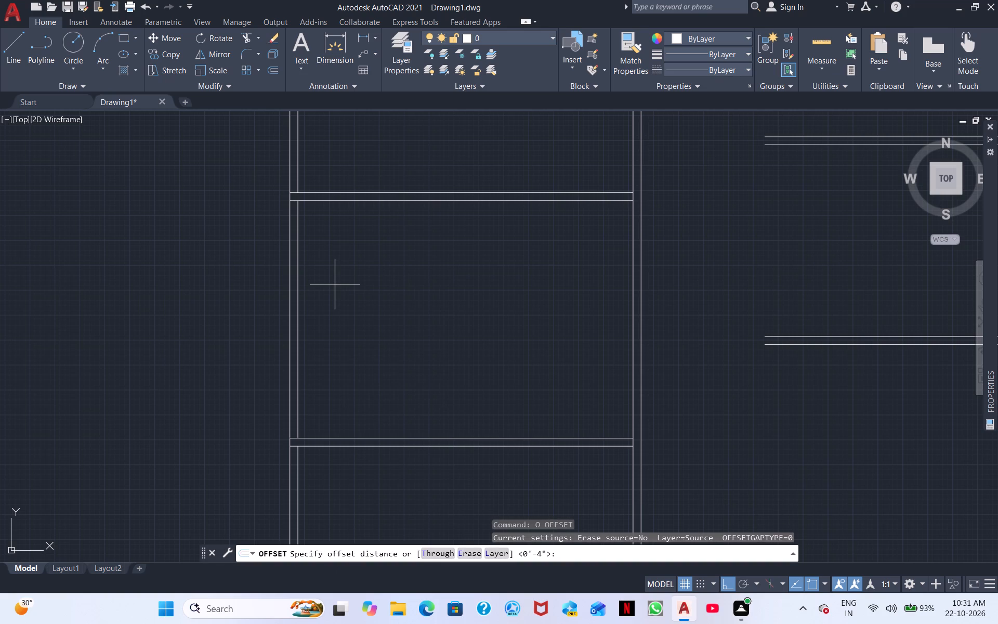
key("3")
key("apostrophe")
key("Return")
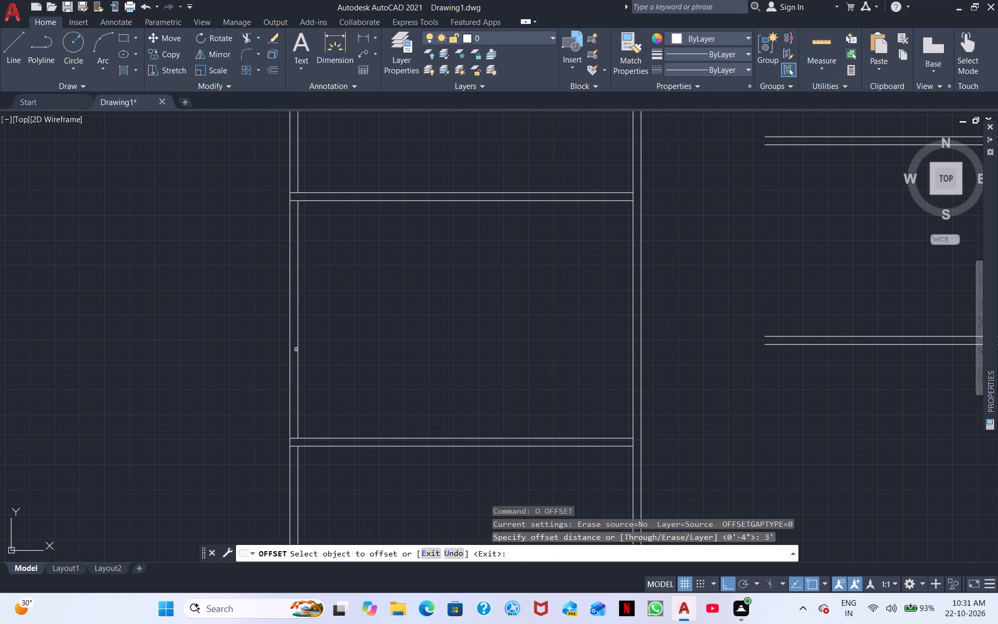
left_click(297, 348)
left_click(359, 336)
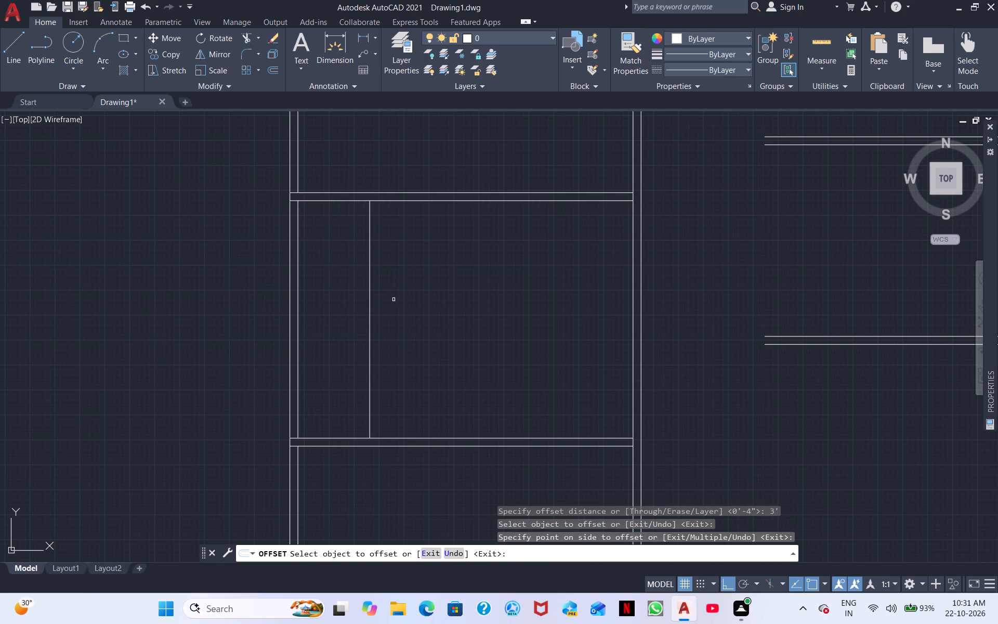
Offset the new vertical line 4" to the right to form the partition's thickness.
key("space")
key("space")
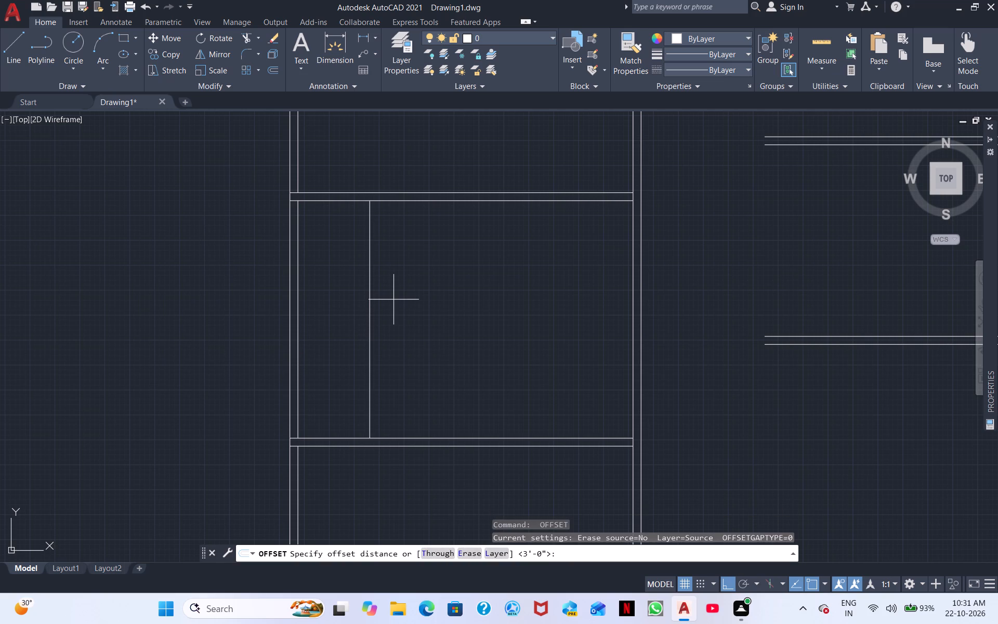
type("4\"")
key("Return")
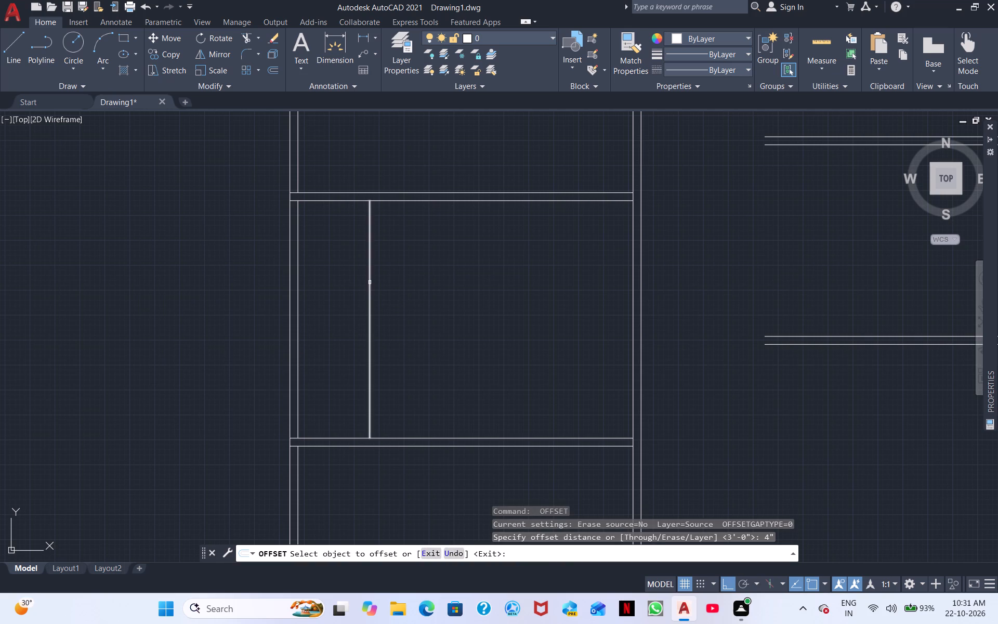
left_click(370, 282)
left_click(400, 275)
Extend the new partition's right line through the cross walls above and below to their far lines.
middle_click_drag(396, 279, 306, 337)
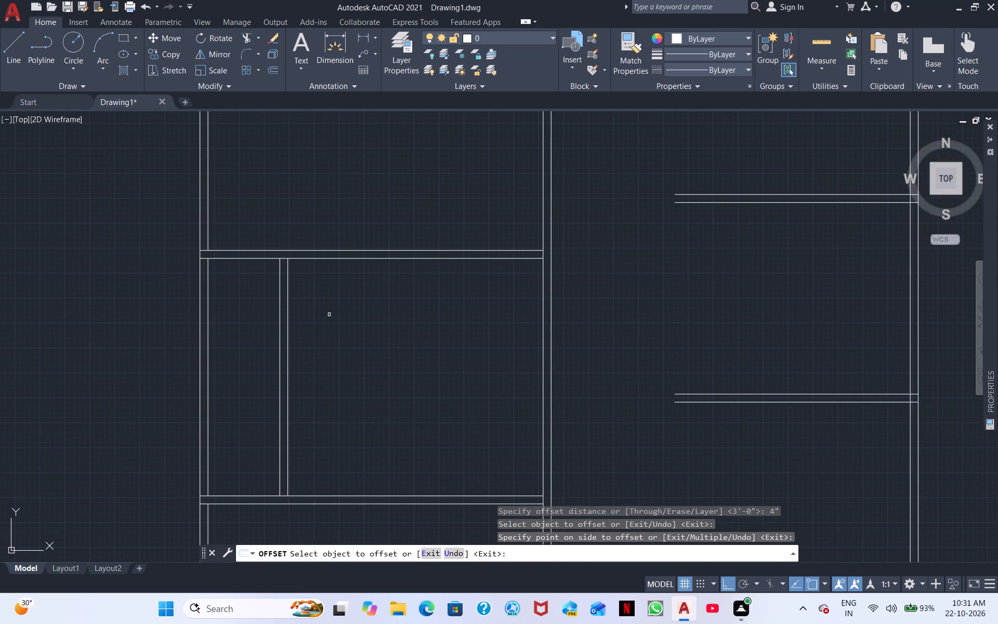
double_click(246, 33)
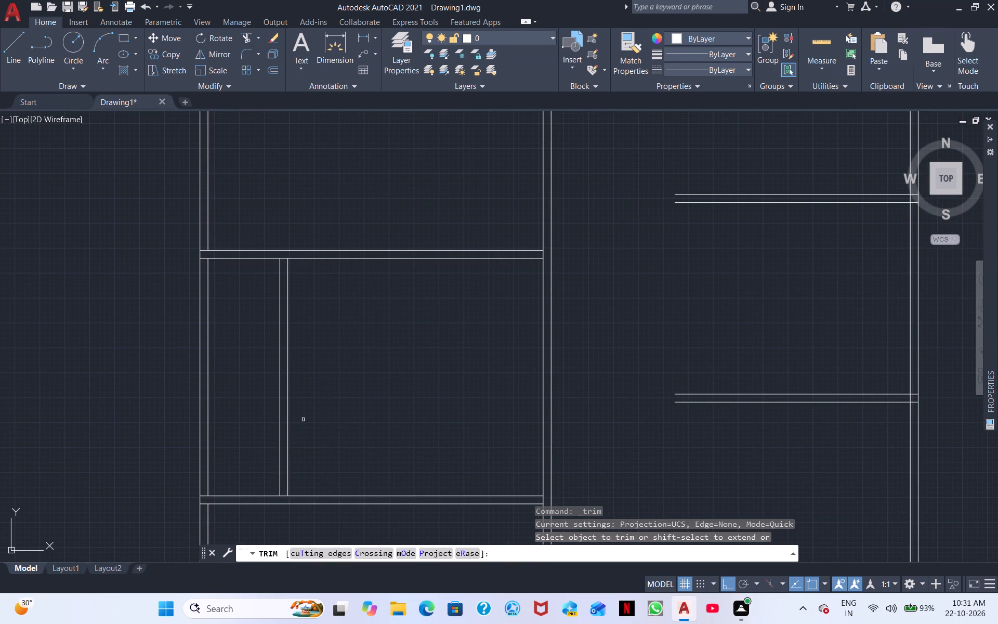
left_click(288, 473, "shift")
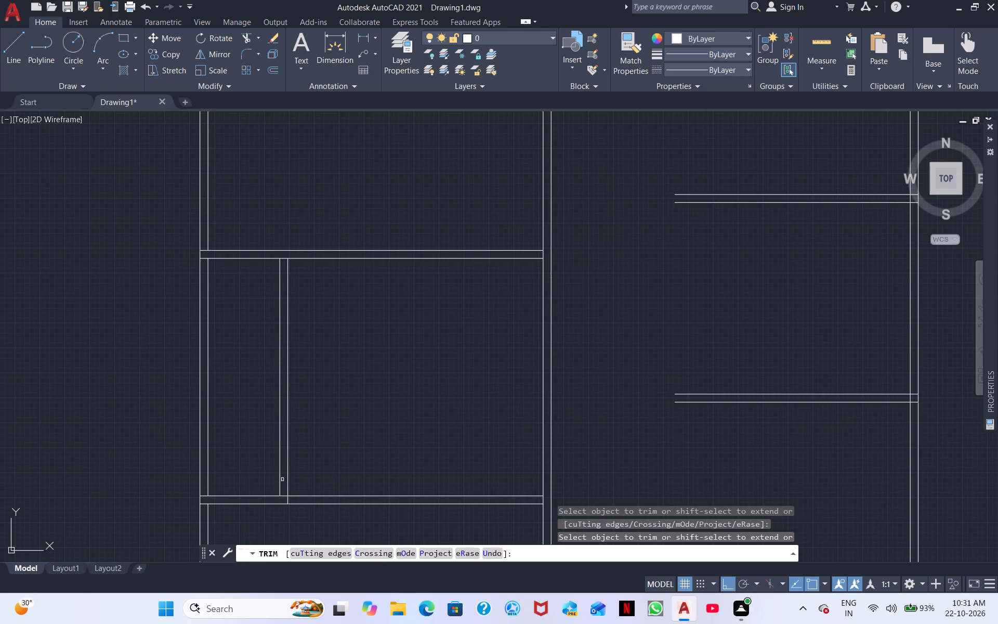
left_click(290, 268, "shift")
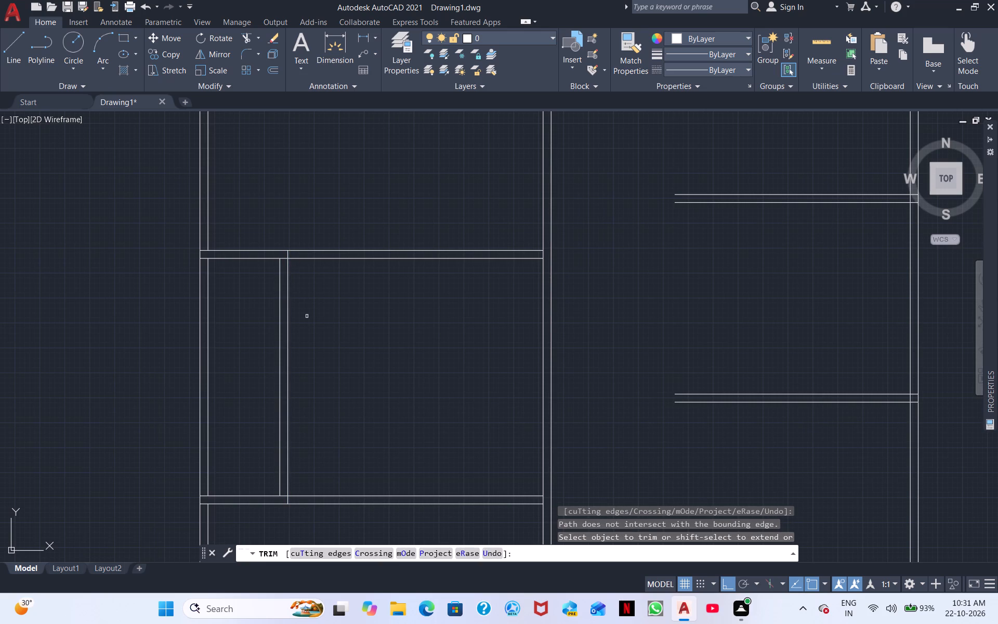
right_click(347, 319)
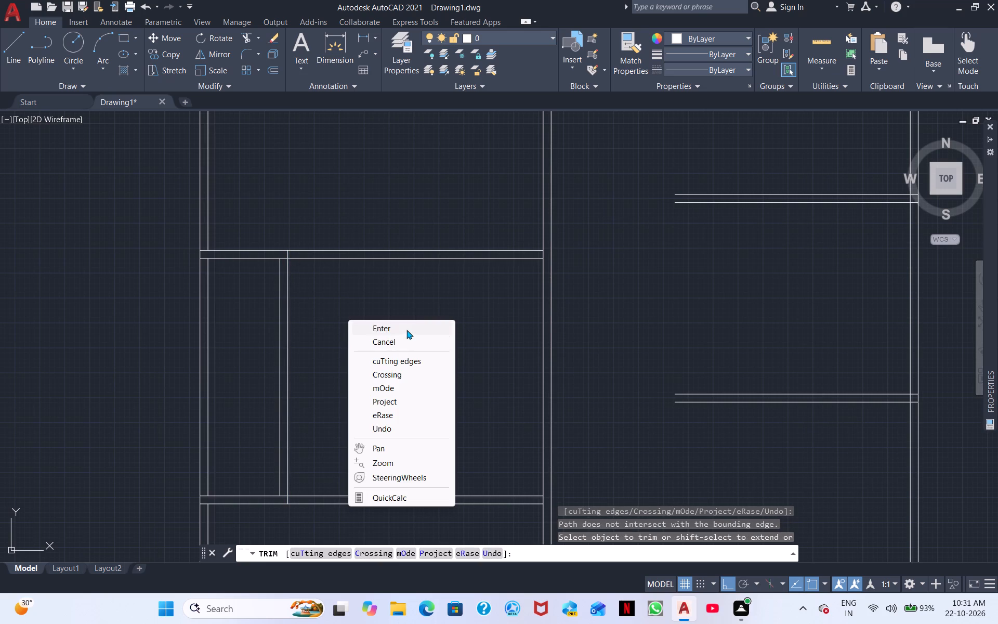
left_click(408, 325)
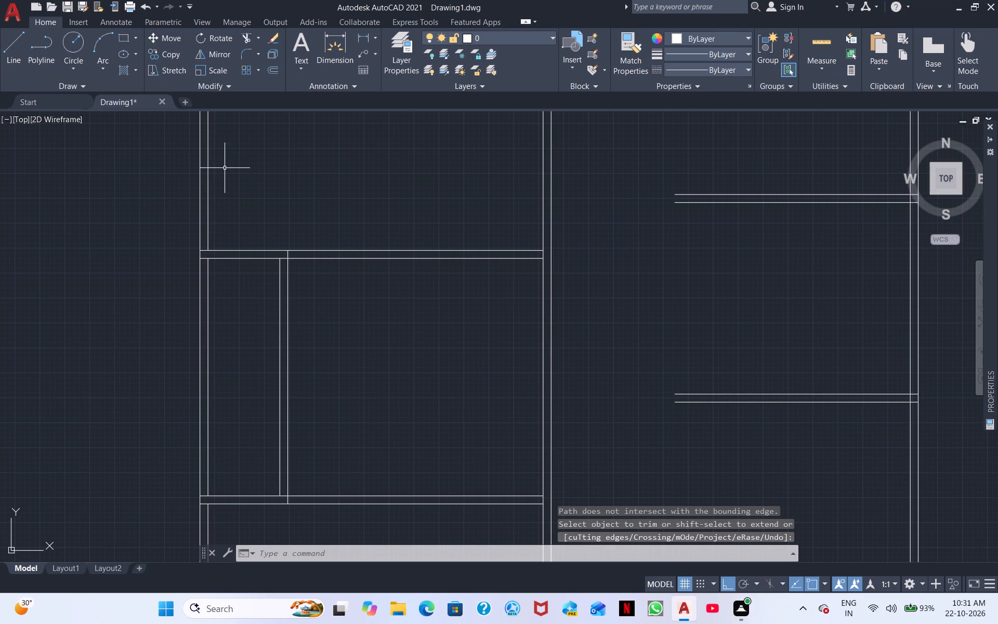
Trim the lower cross wall's upper line between the two lines of the vertical partition.
left_click(251, 36)
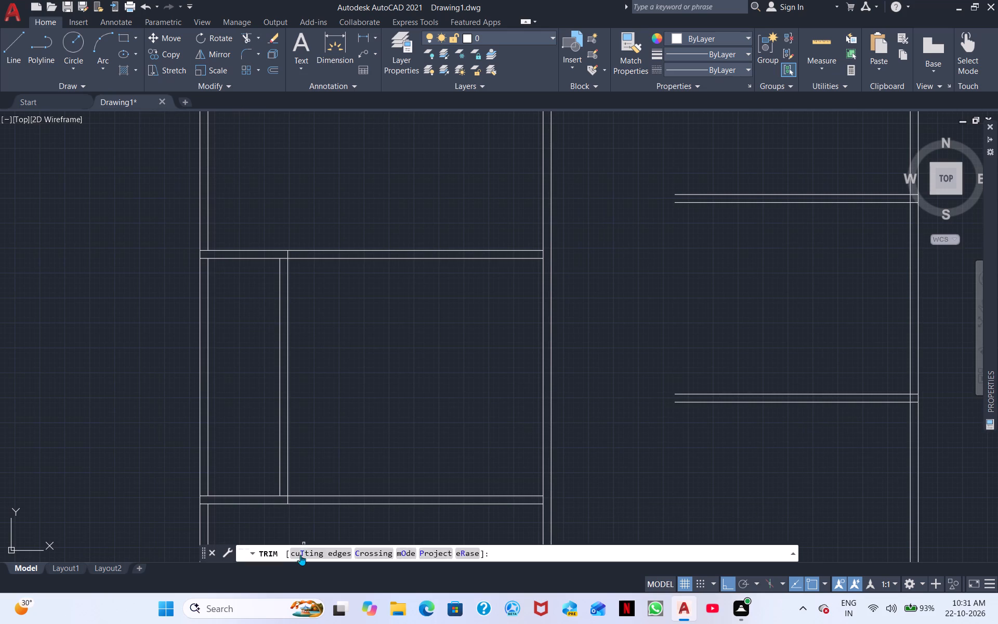
left_click(281, 495)
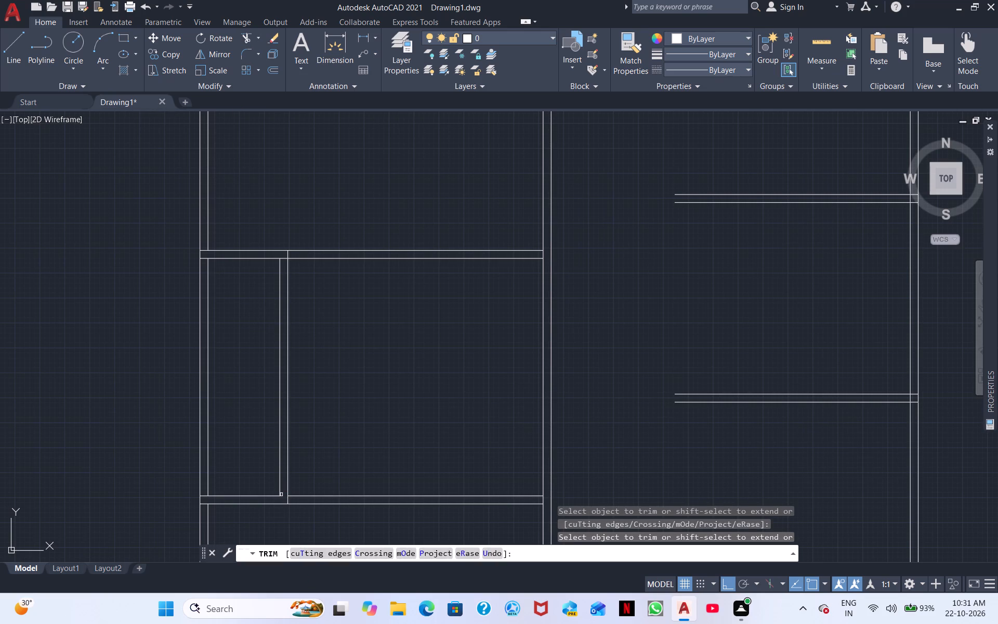
right_click(369, 421)
left_click(405, 245)
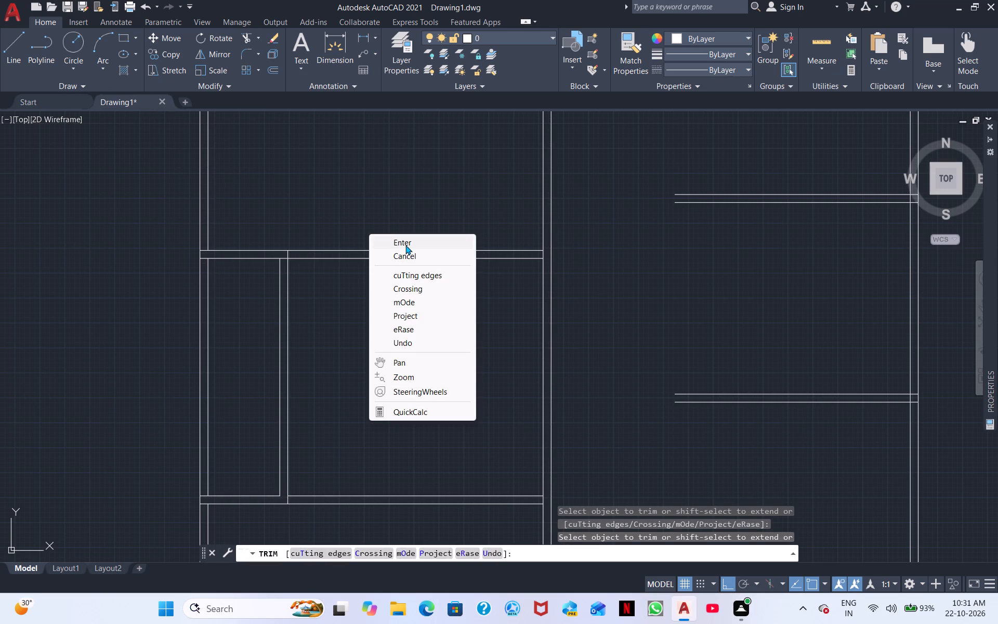
Offset the lower cross wall's upper line 4' upward in the room to the right of the vertical partition.
middle_click_drag(378, 341, 382, 289)
type("o")
key("space")
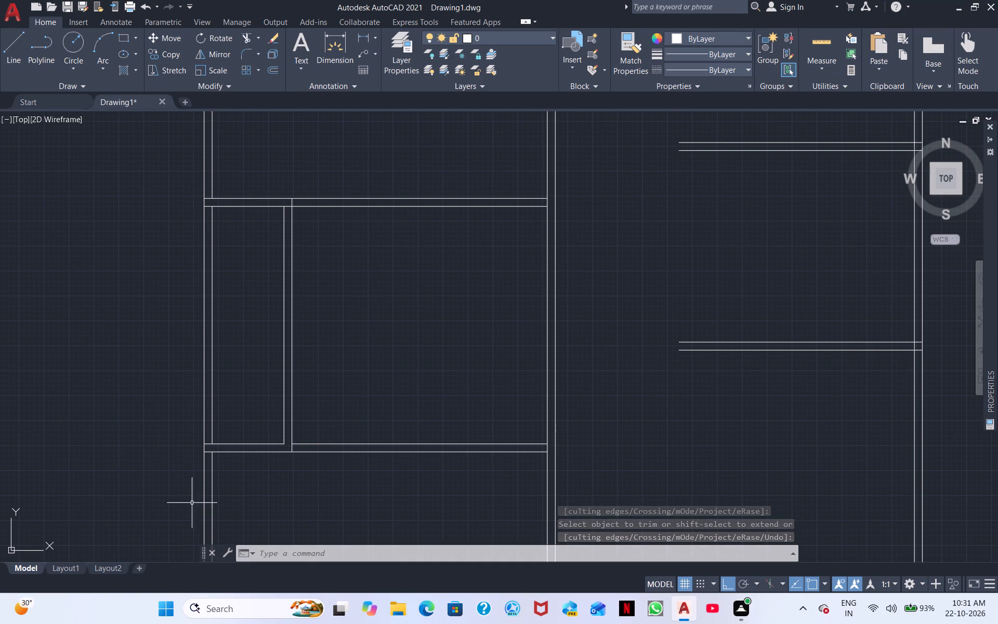
left_click(269, 558)
type("o")
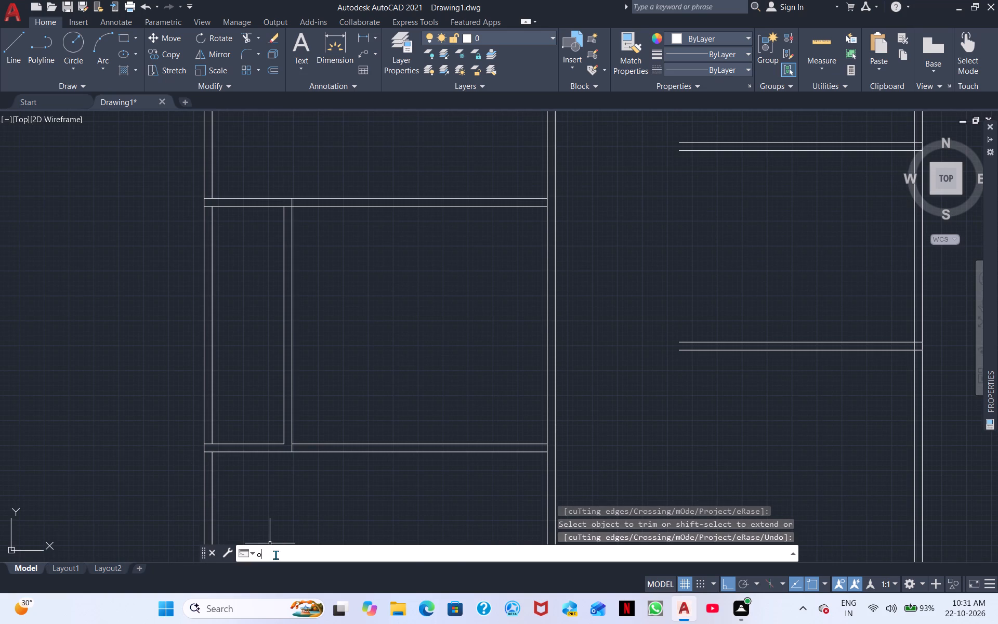
key("space")
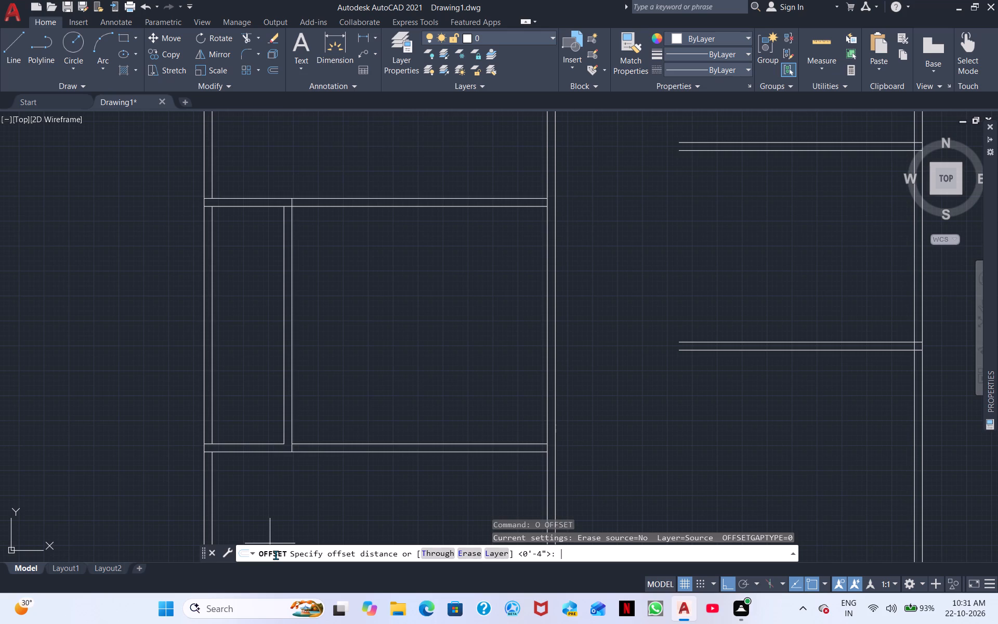
key("4")
key("apostrophe")
key("Return")
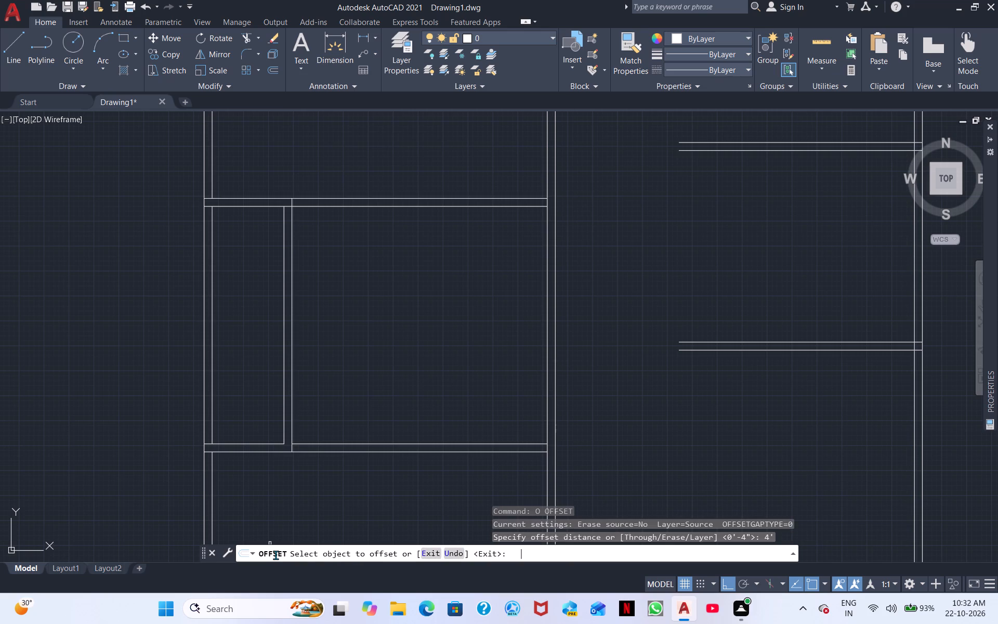
left_click(371, 442)
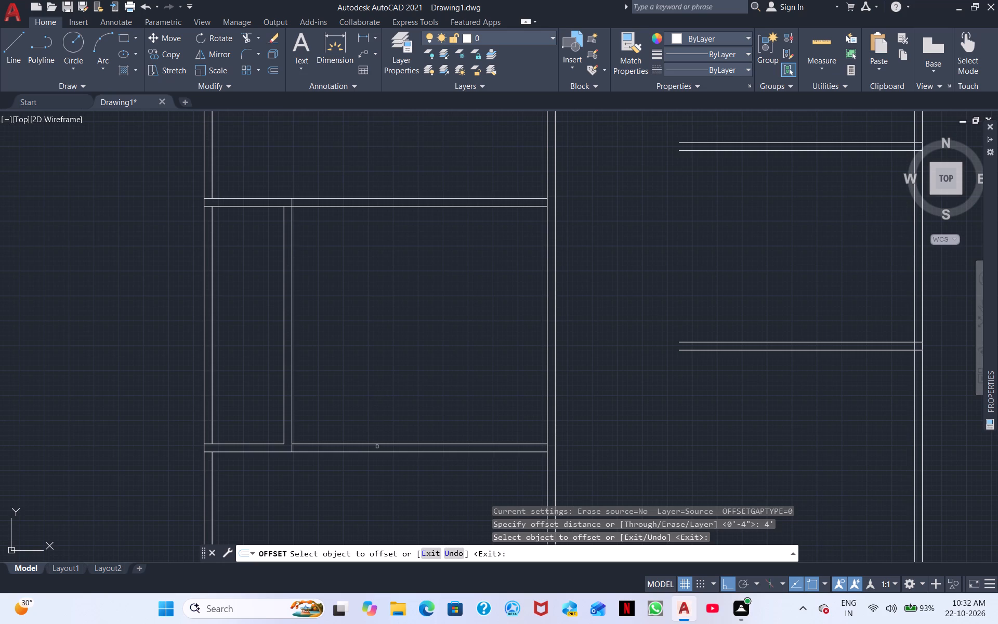
left_click(378, 443)
left_click(381, 408)
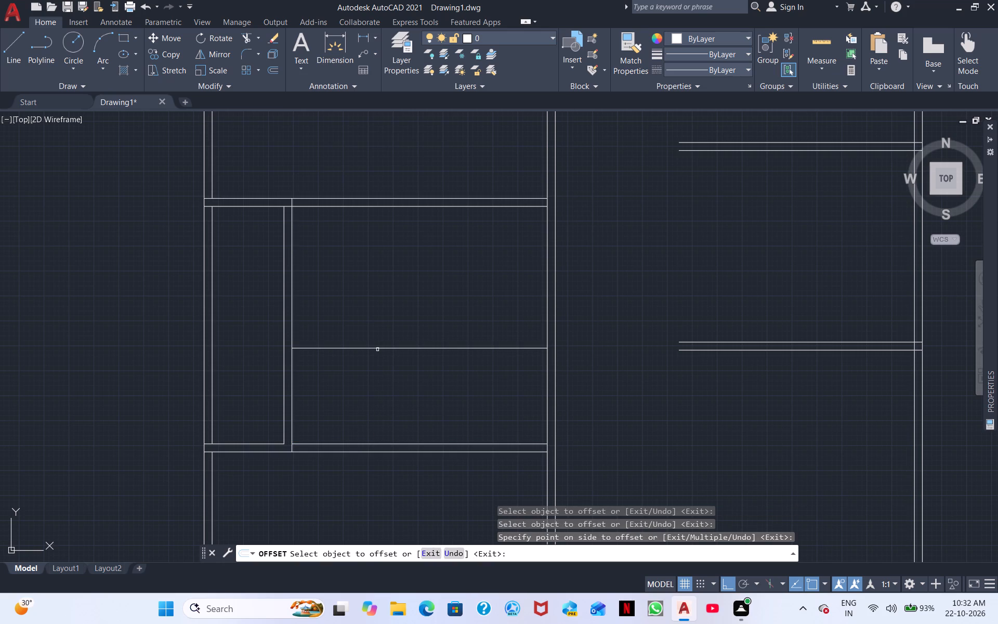
Offset the new horizontal line 4" upward to form the partition's thickness.
key("space")
key("space")
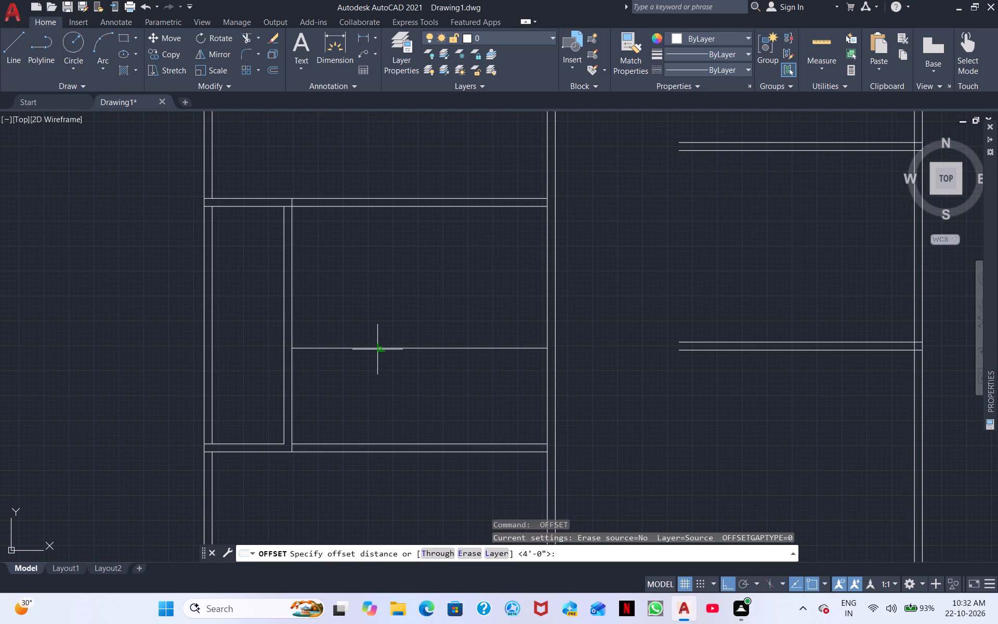
type("4\"")
key("Return")
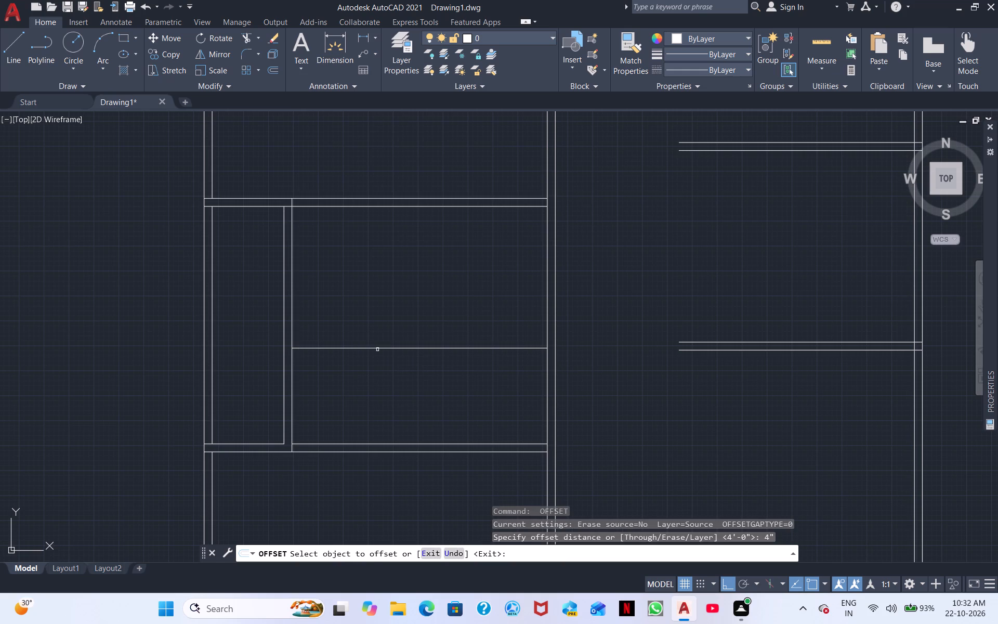
left_click(374, 349)
left_click(384, 326)
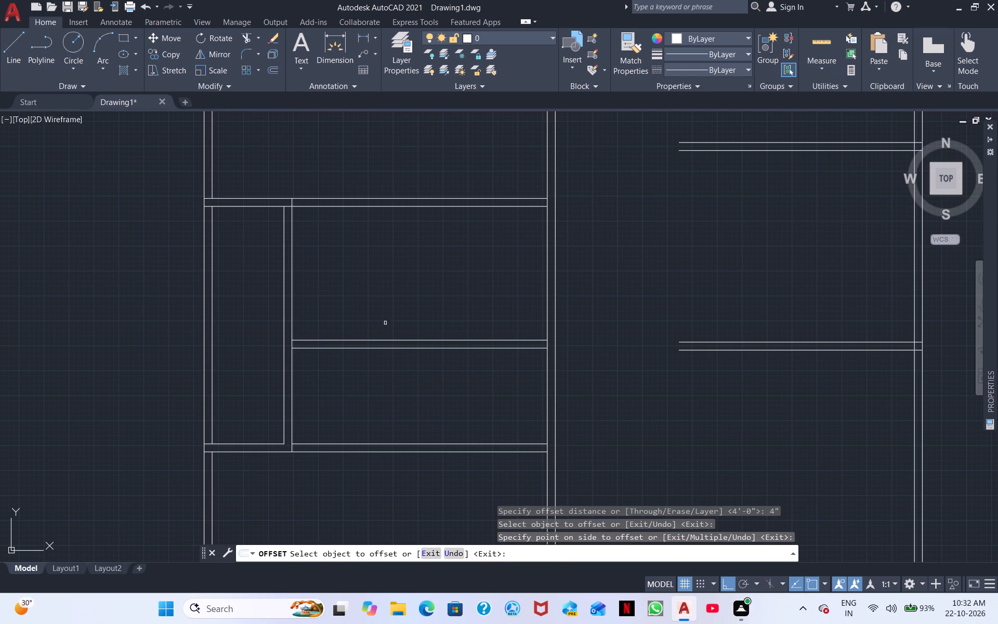
middle_click_drag(434, 288, 317, 396)
right_click(311, 378)
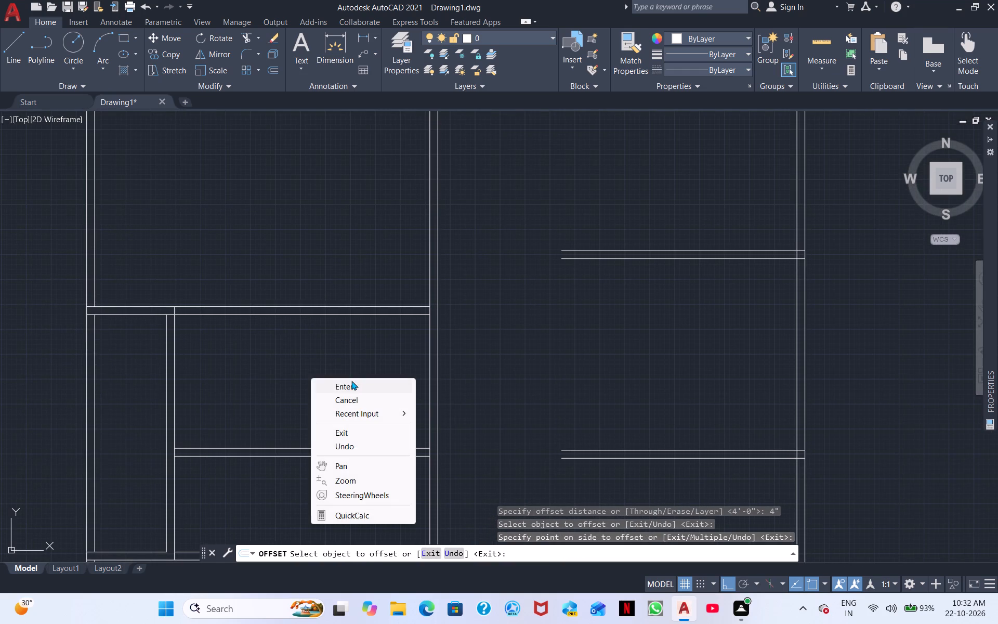
left_click(351, 381)
Check the clear distance between the new horizontal partition and the cross wall above it with a temporary linear dimension.
left_click(250, 30)
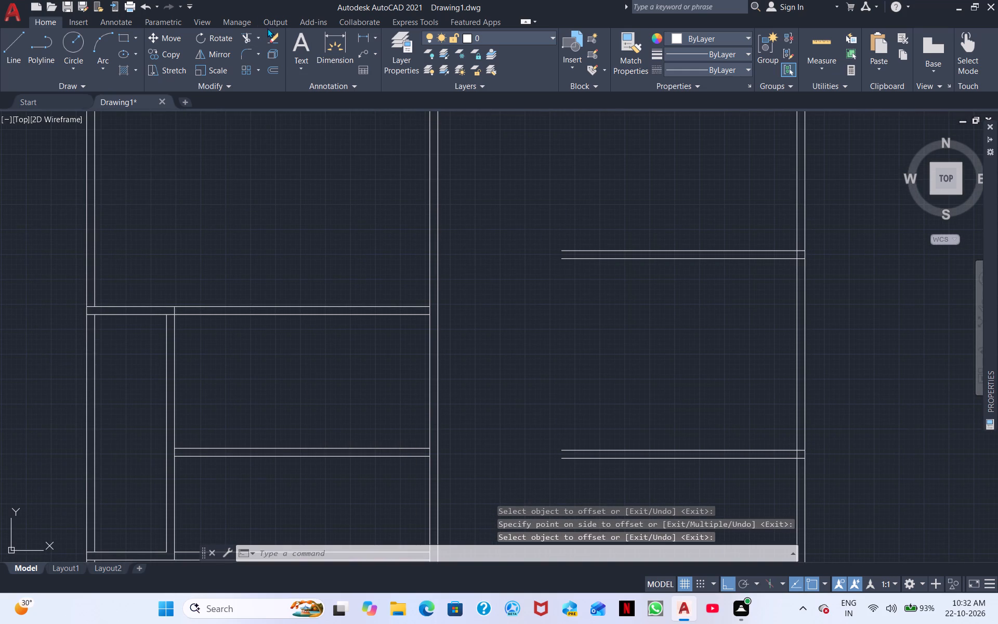
left_click(366, 40)
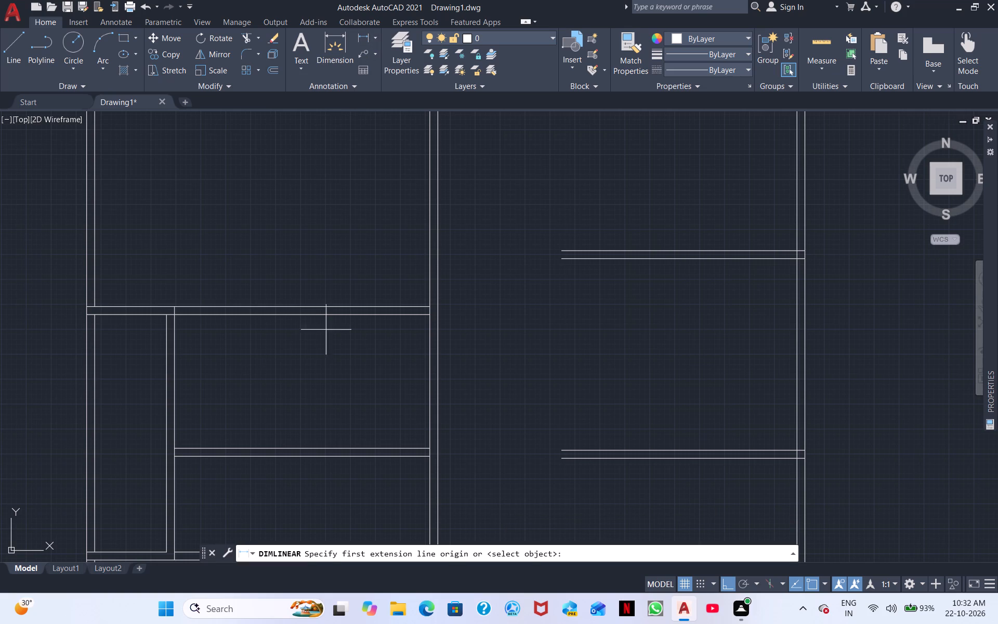
left_click(339, 314)
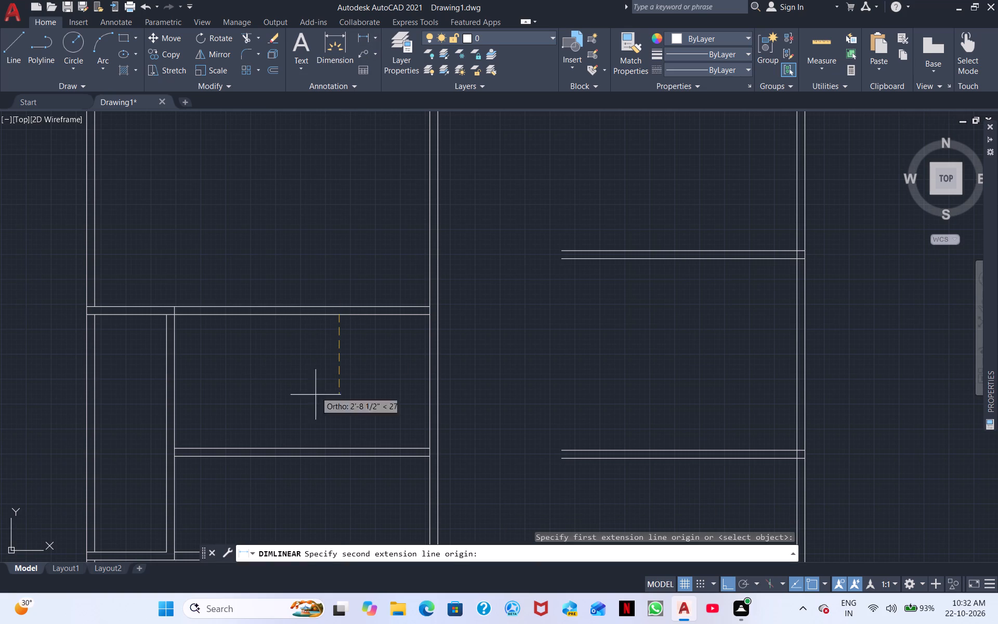
left_click(339, 452)
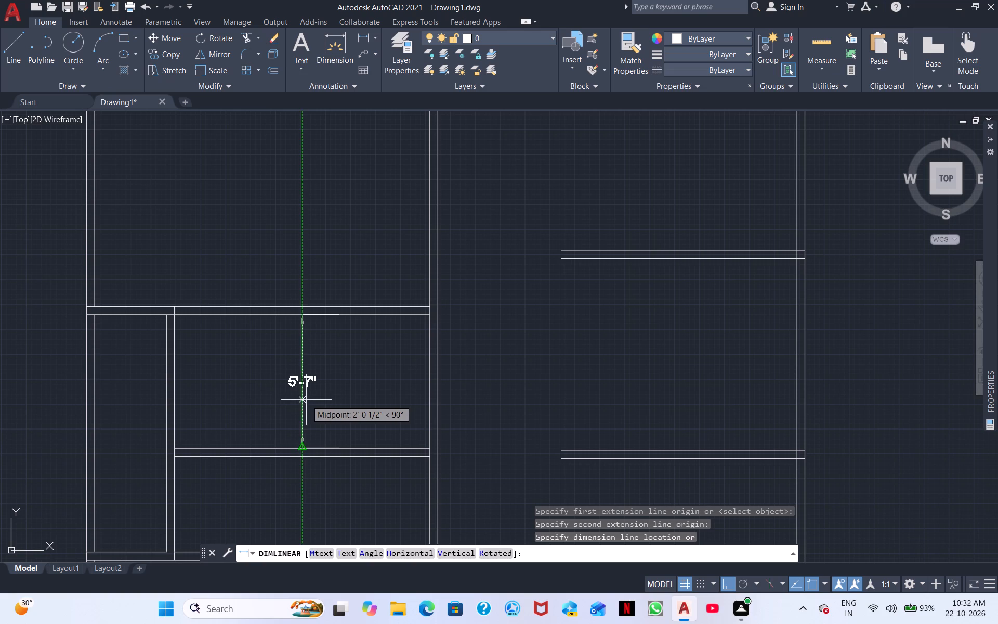
right_click(329, 394)
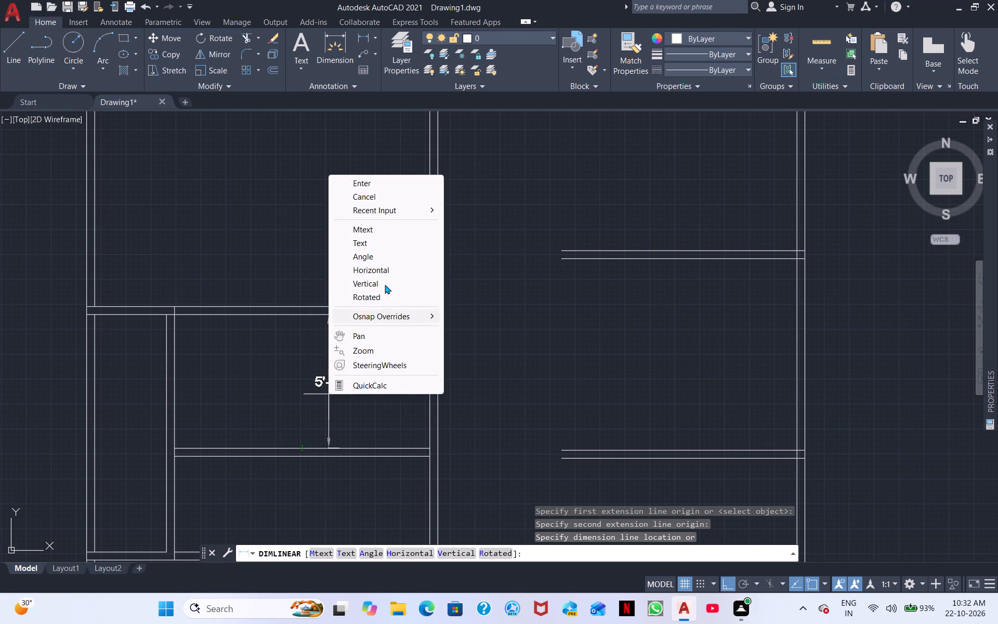
left_click(366, 196)
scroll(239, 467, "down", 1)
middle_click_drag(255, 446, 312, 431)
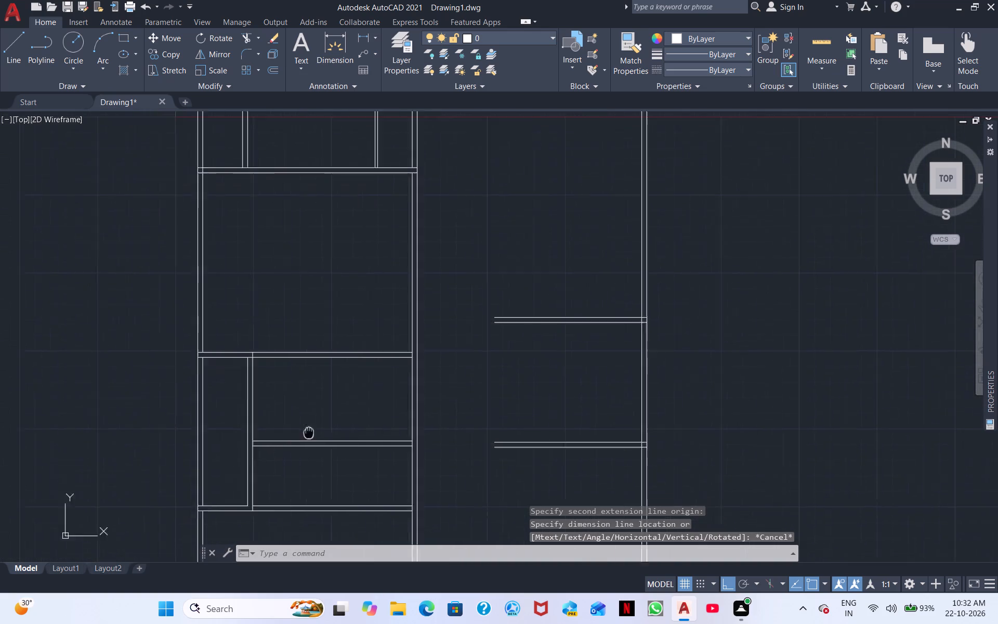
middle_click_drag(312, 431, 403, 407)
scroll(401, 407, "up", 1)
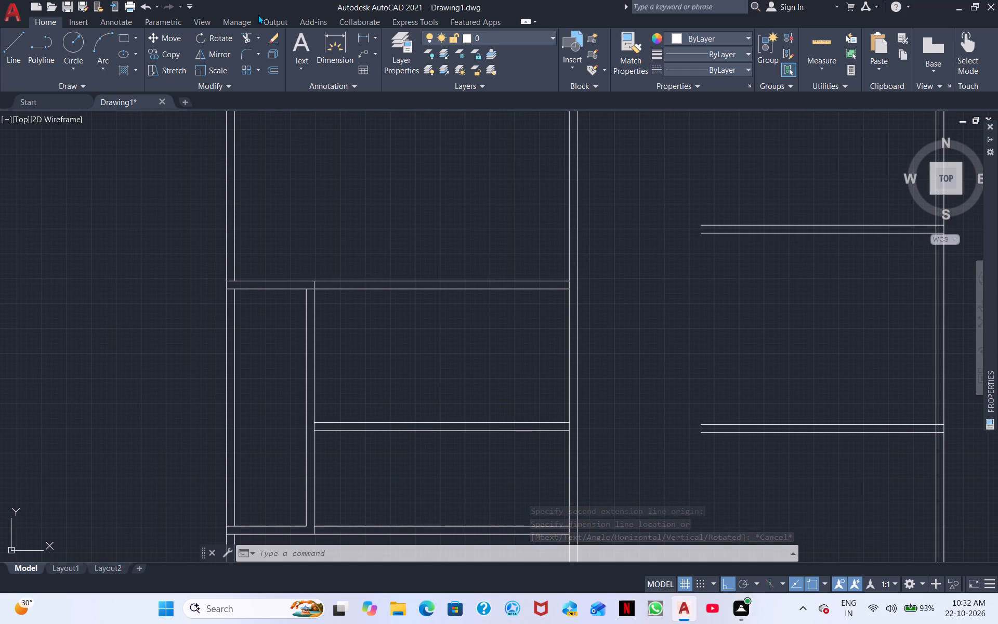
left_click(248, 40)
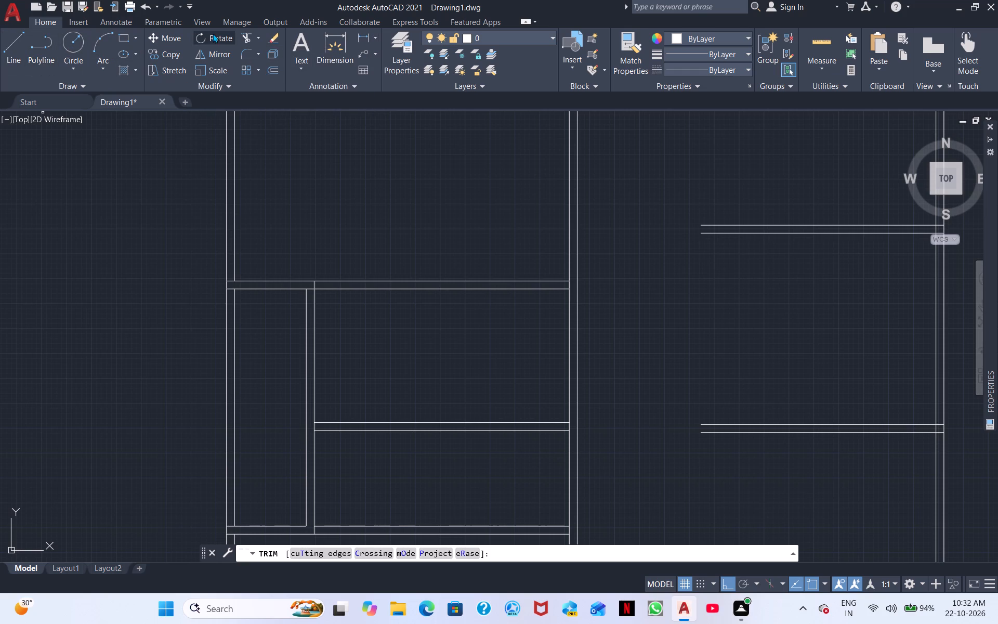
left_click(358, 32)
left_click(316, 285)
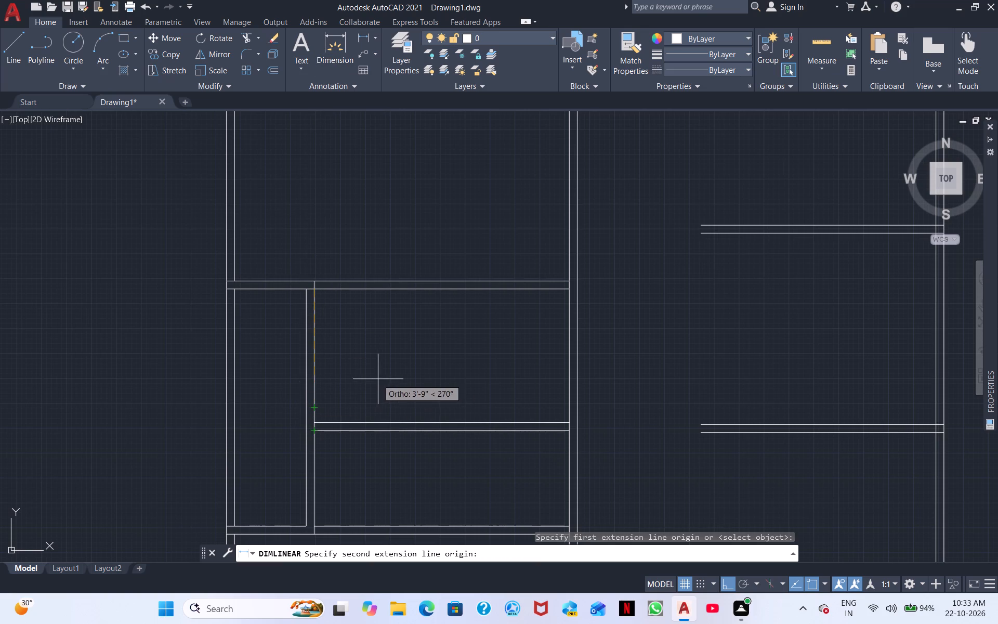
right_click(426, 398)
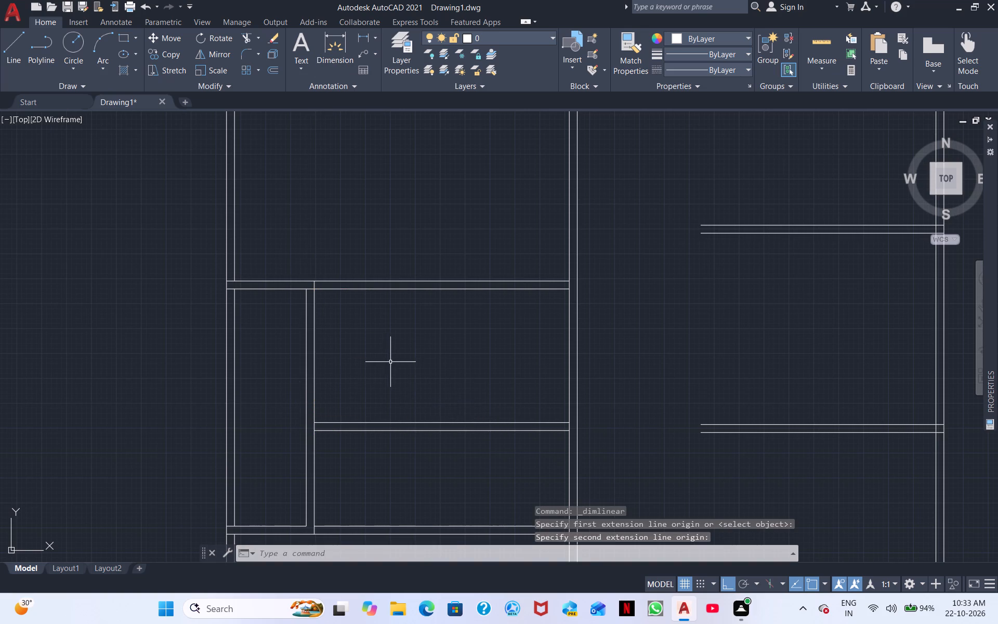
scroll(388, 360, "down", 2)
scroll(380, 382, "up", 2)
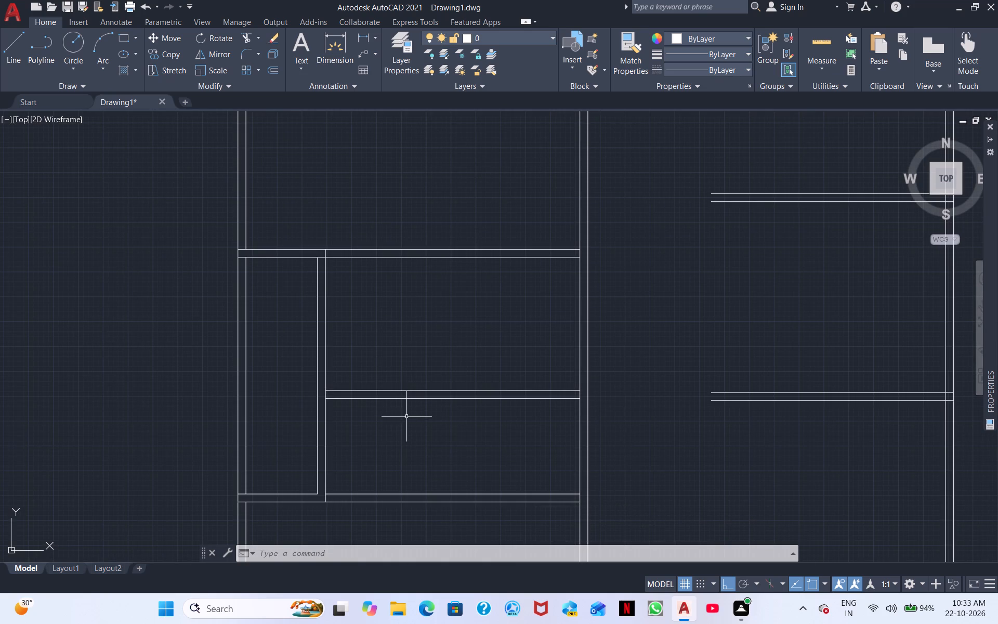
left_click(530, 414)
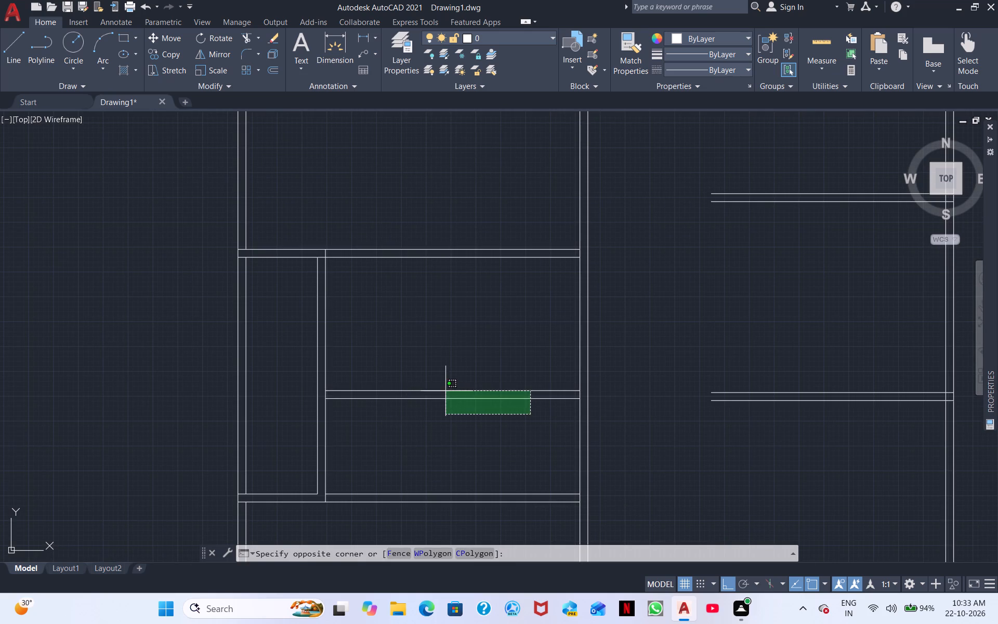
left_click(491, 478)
Trim the room's right-hand wall inner line where the upper and lower cross walls meet it.
left_click(251, 41)
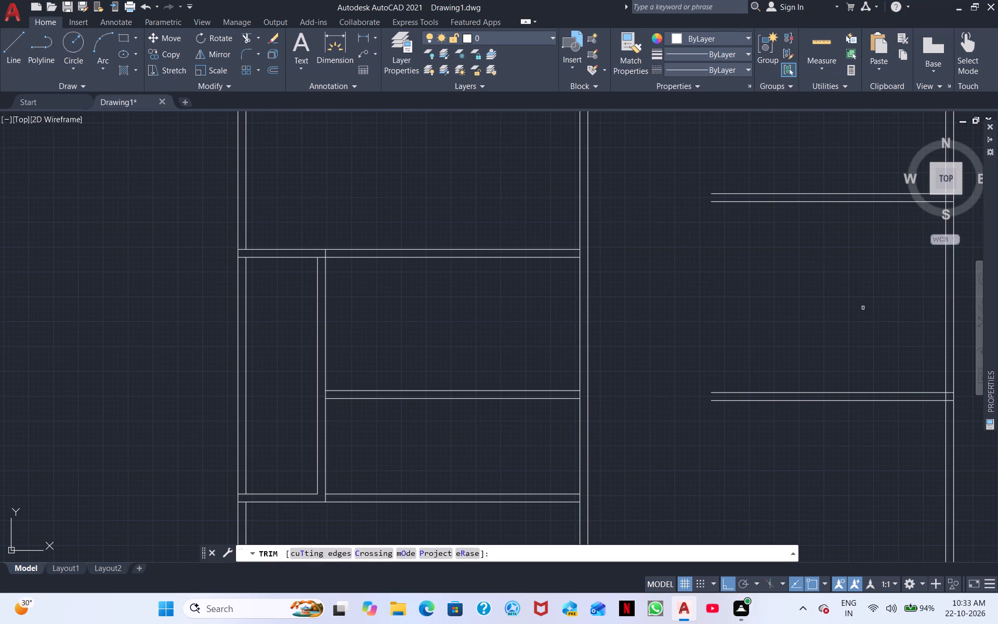
left_click(579, 254)
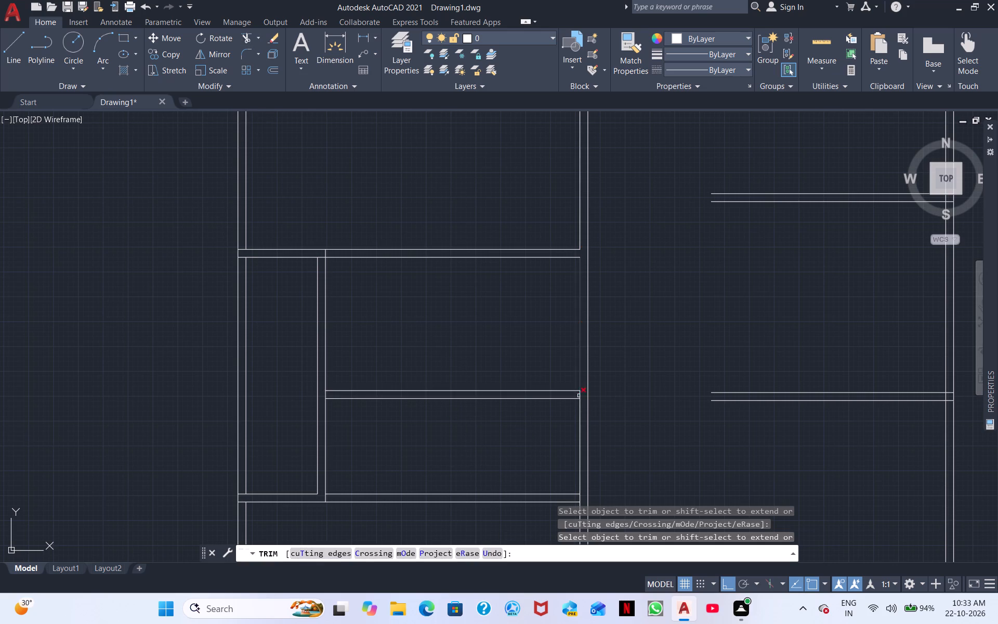
left_click(580, 498)
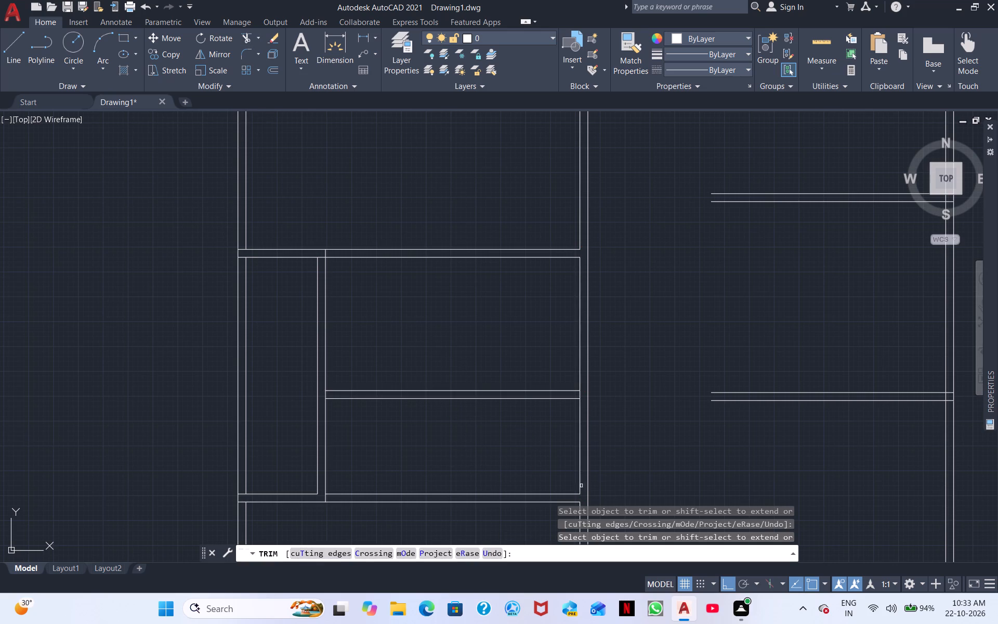
Draw a short vertical helper line across the new horizontal partition's thickness, near its right end.
scroll(391, 375, "up", 3)
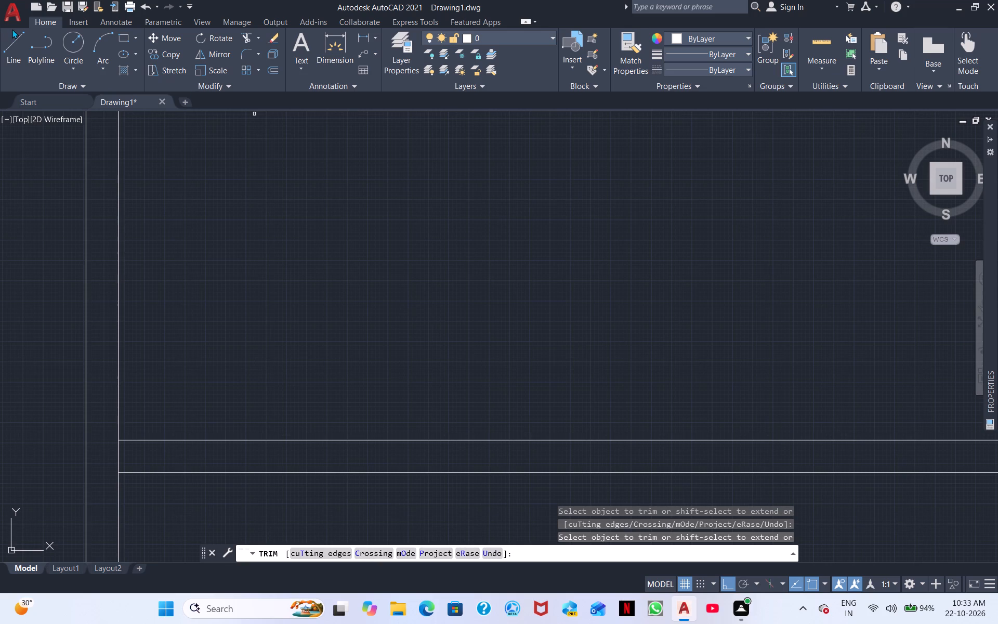
scroll(32, 48, "down", 3)
scroll(537, 275, "down", 3)
middle_click_drag(554, 279, 540, 279)
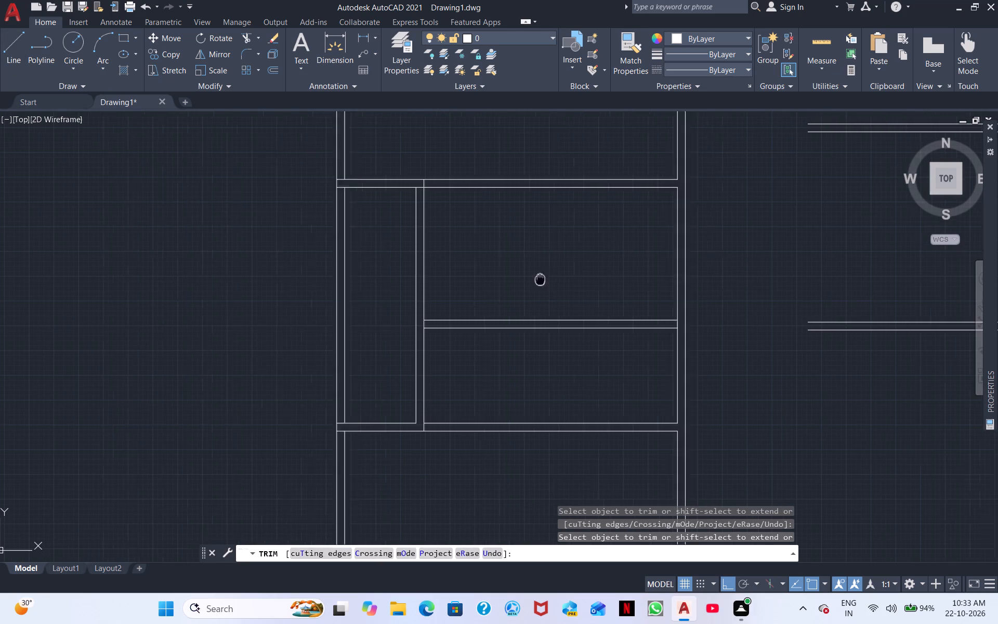
middle_click_drag(540, 279, 469, 266)
left_click(9, 40)
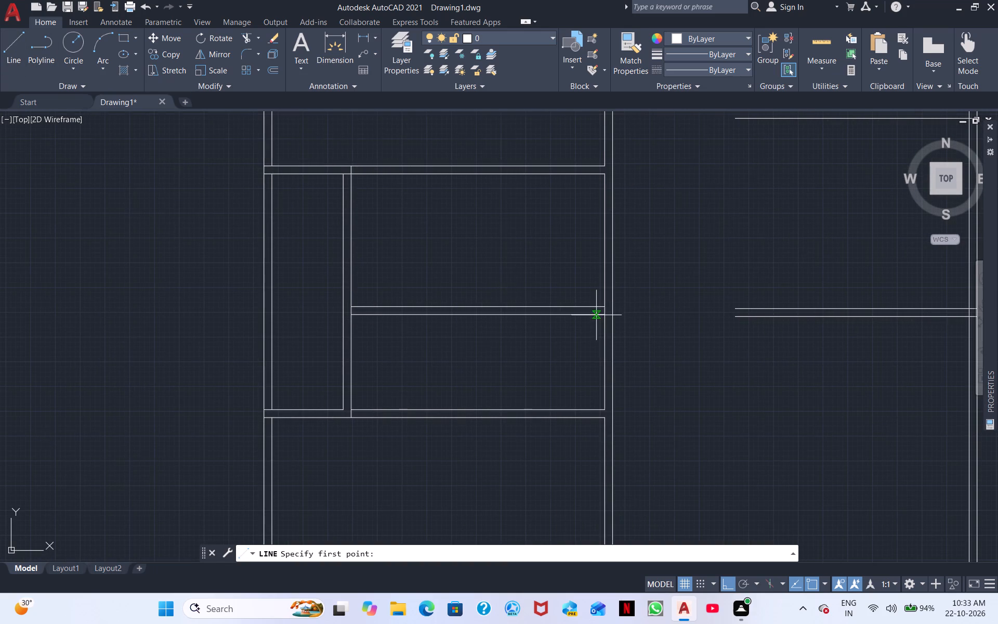
scroll(596, 315, "up", 3)
left_click(613, 277)
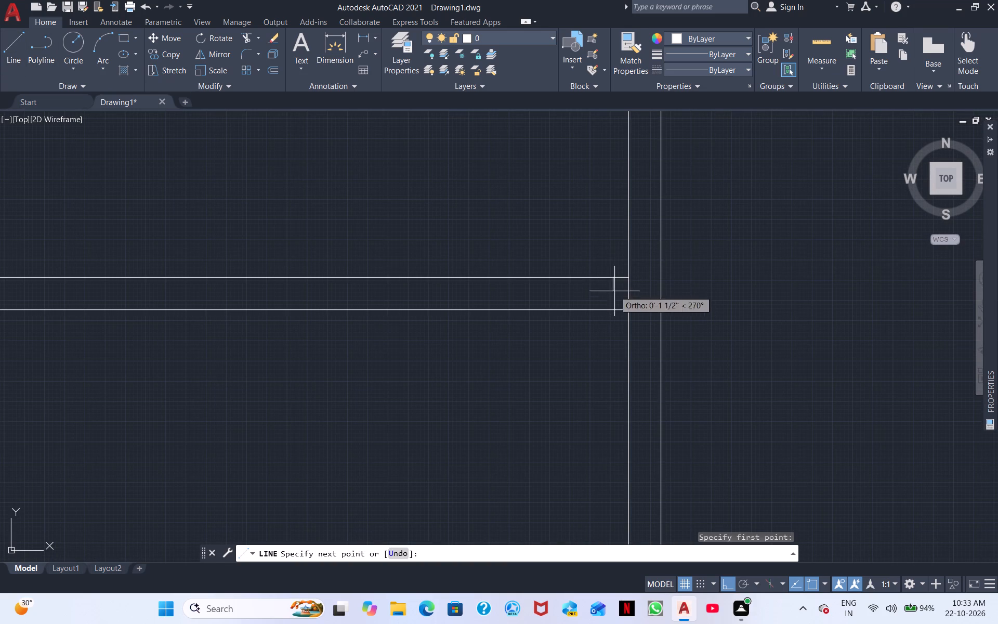
left_click(614, 308)
right_click(597, 346)
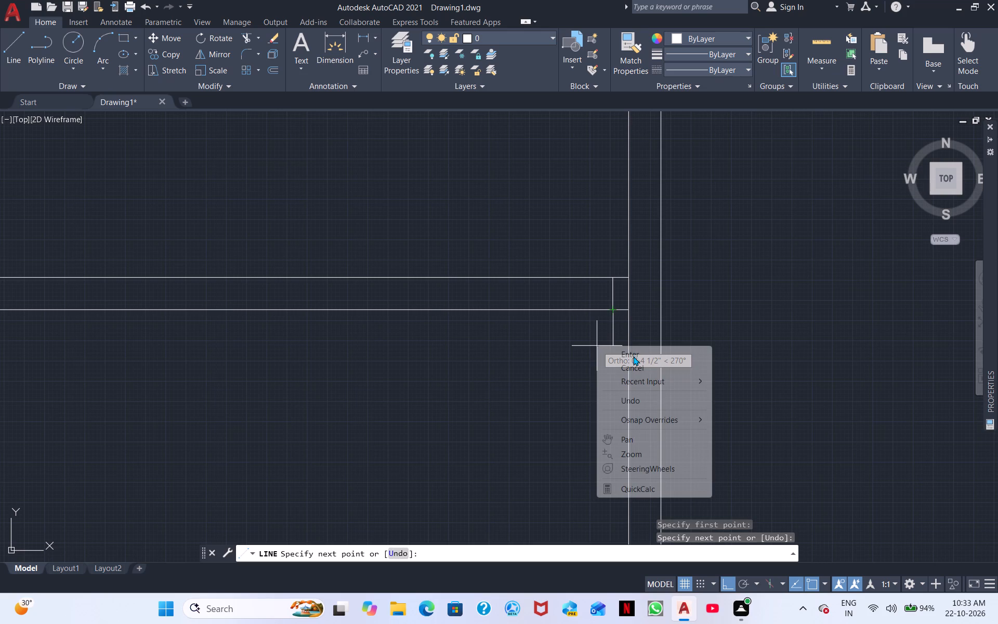
left_click(633, 356)
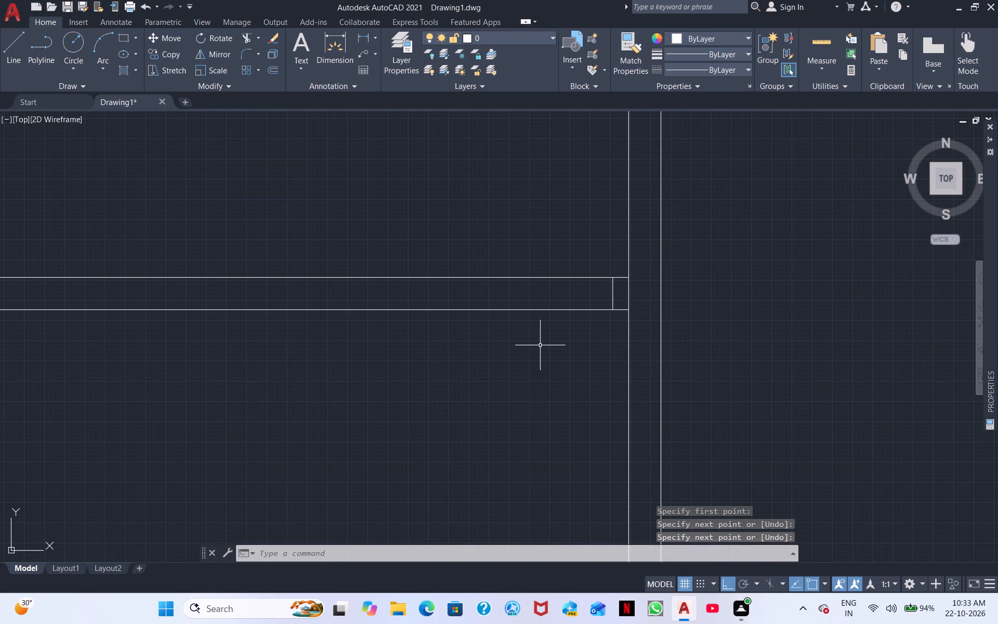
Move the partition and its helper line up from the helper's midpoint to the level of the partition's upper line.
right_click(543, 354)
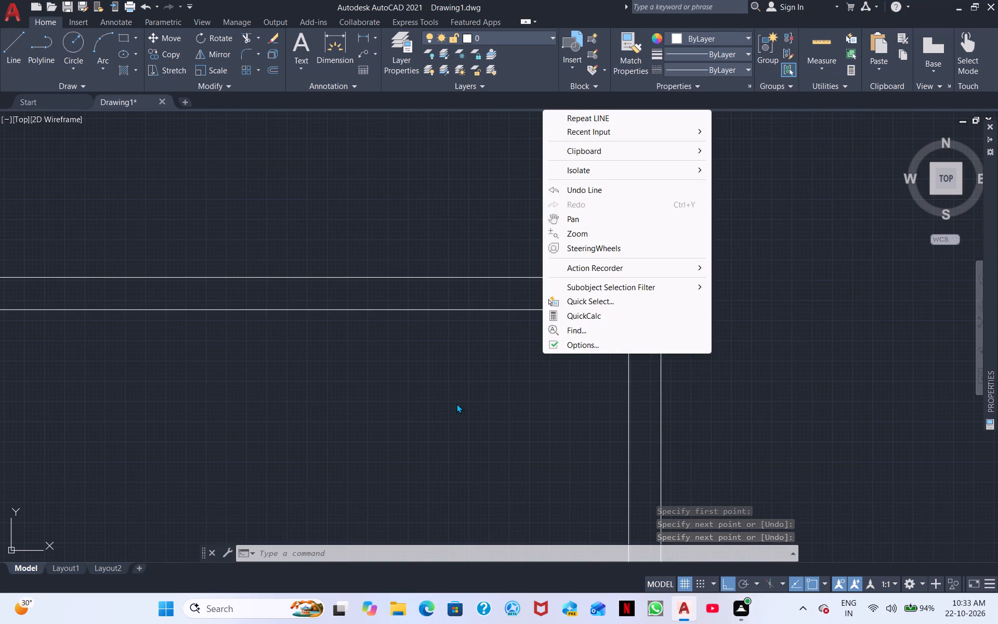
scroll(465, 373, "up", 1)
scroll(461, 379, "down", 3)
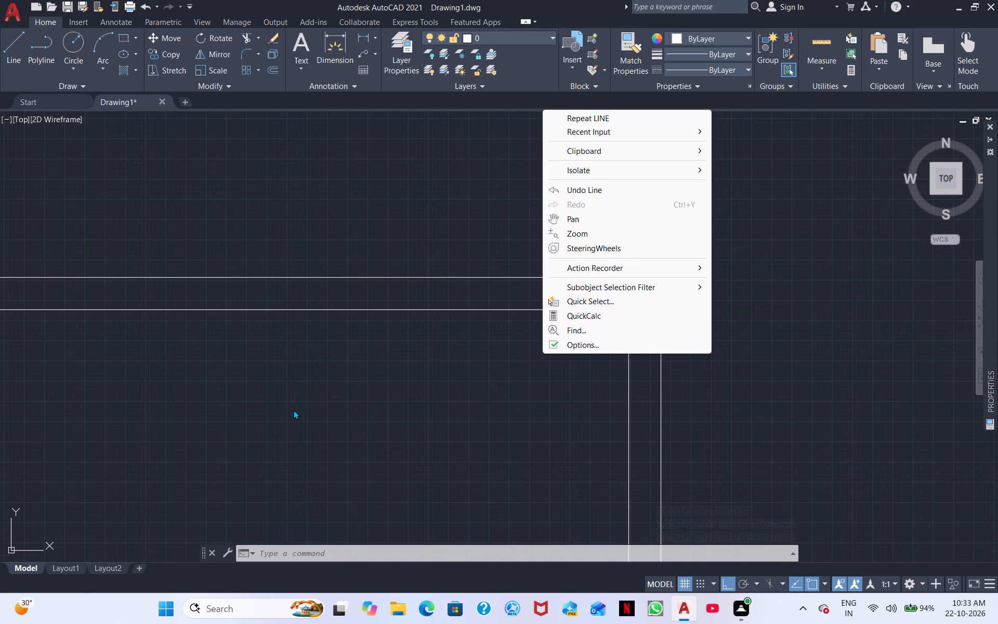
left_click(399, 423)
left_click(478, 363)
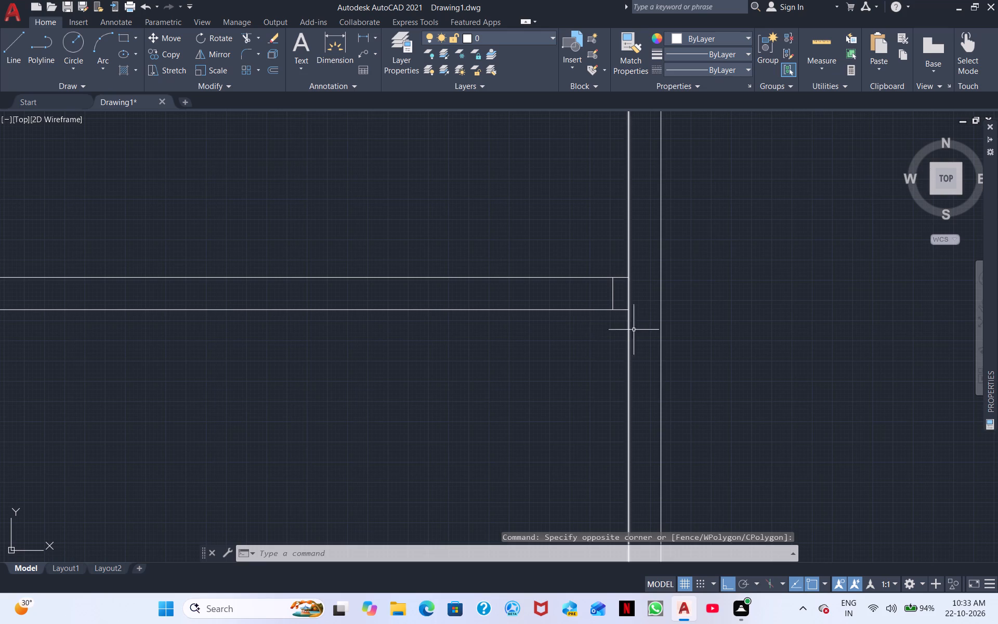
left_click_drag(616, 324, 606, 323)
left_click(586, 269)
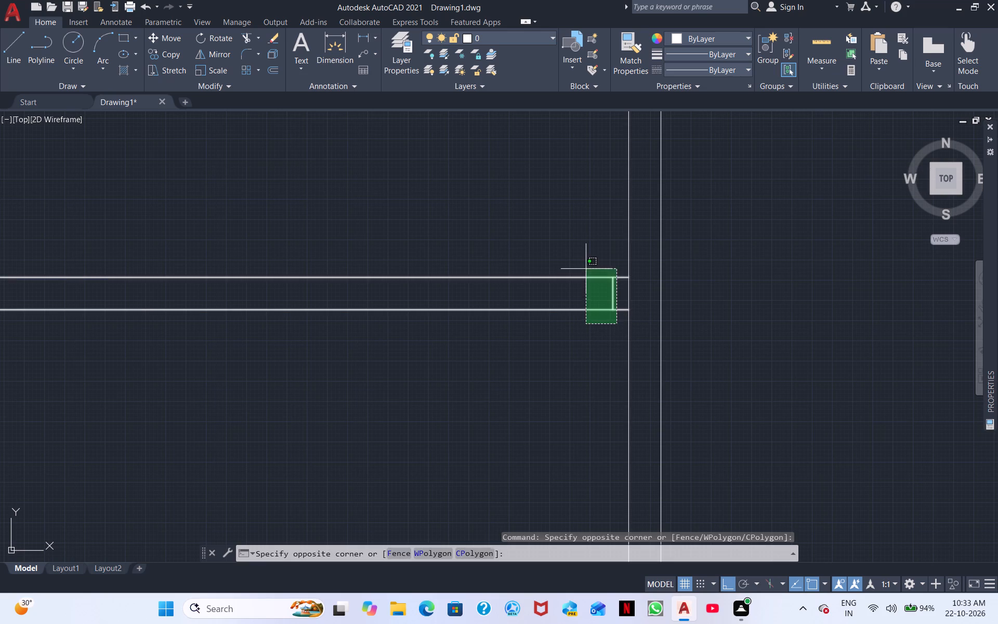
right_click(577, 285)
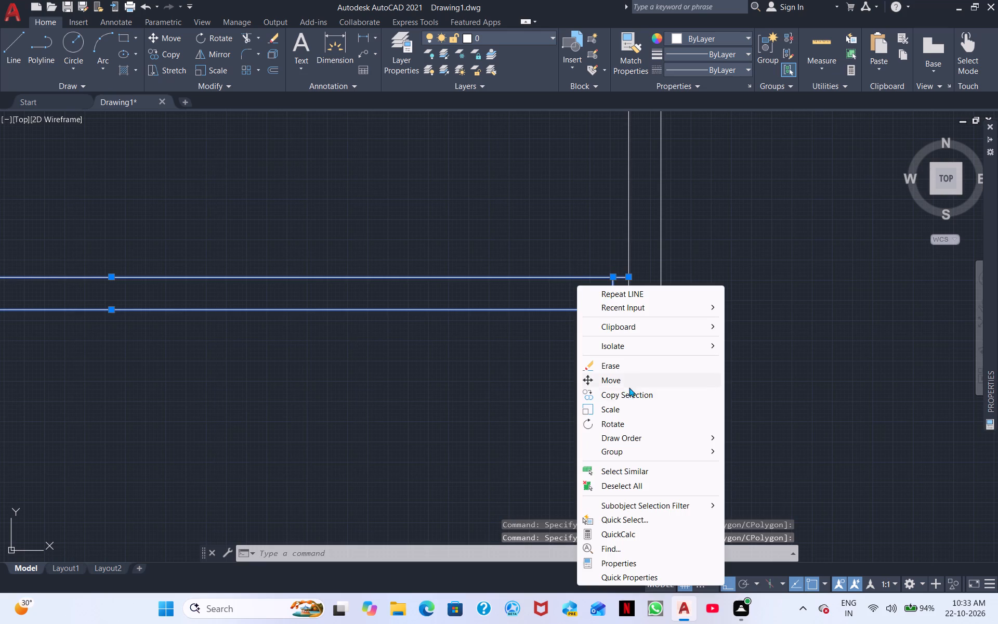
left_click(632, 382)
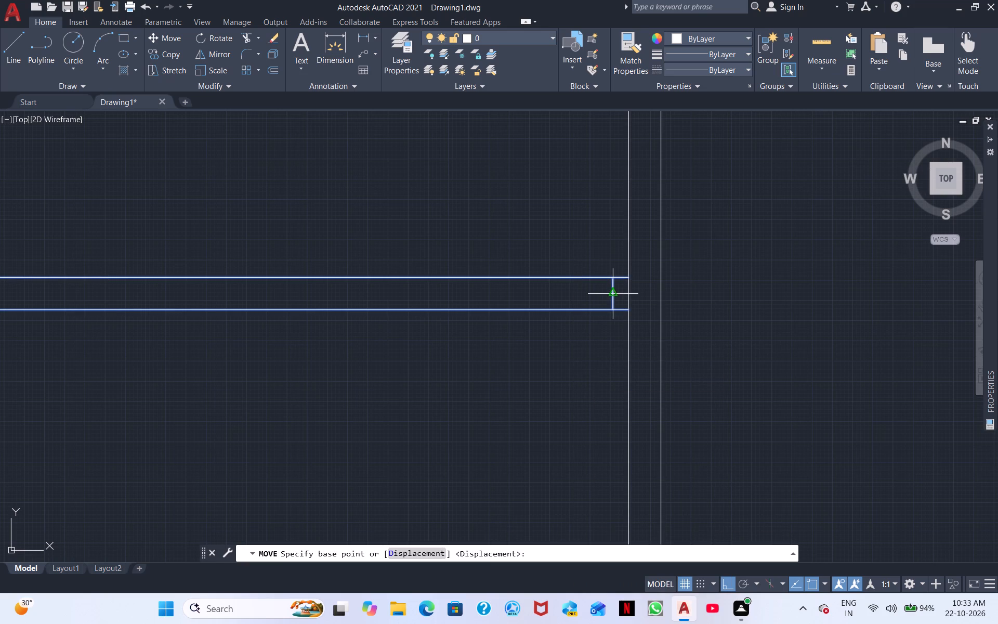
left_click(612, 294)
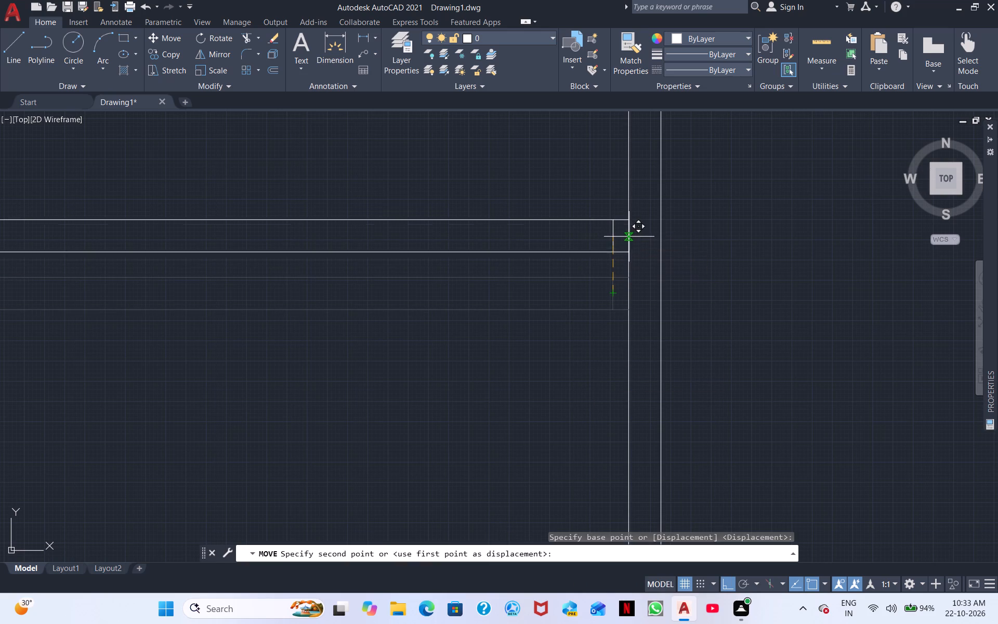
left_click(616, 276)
Draw a horizontal helper line about 1'-7" long leftward from the midpoint of the right-hand wall's inner line between the cross walls.
scroll(497, 331, "down", 3)
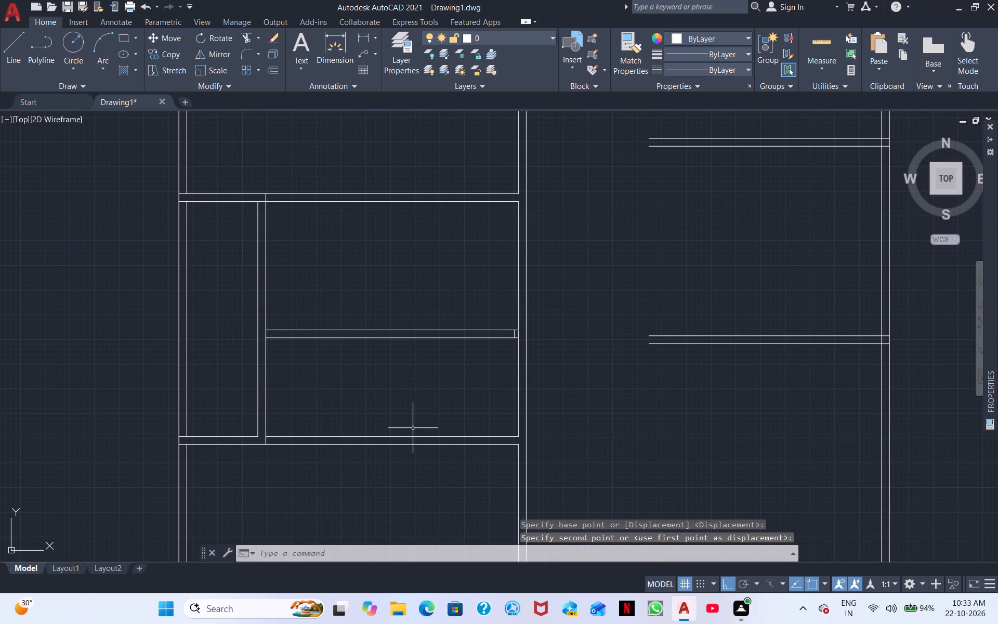
middle_click_drag(412, 380, 413, 423)
scroll(419, 421, "up", 1)
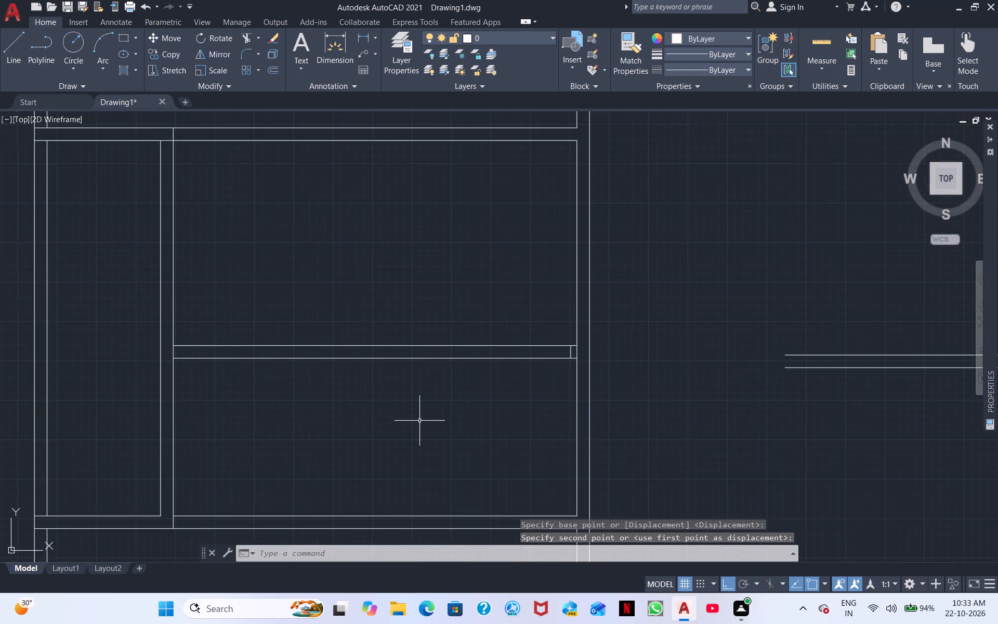
scroll(419, 421, "down", 2)
scroll(467, 392, "up", 2)
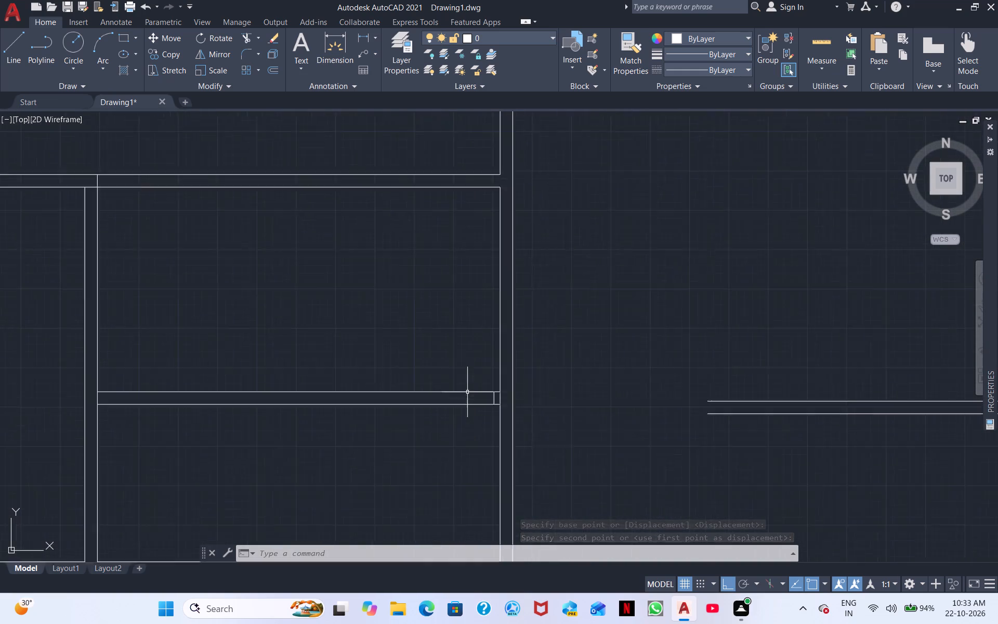
scroll(467, 392, "up", 1)
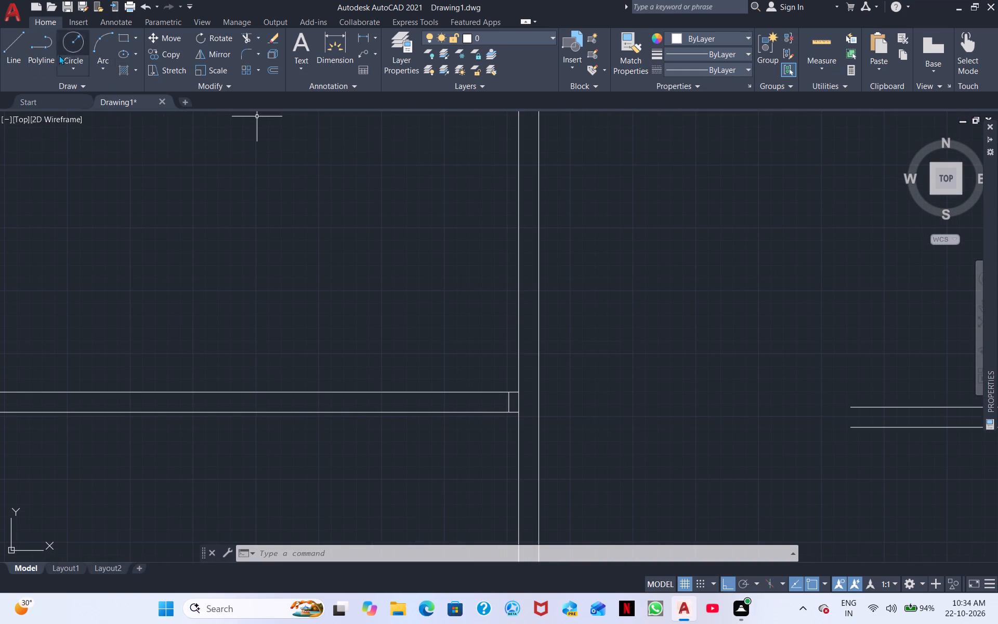
left_click(8, 47)
scroll(470, 356, "down", 2)
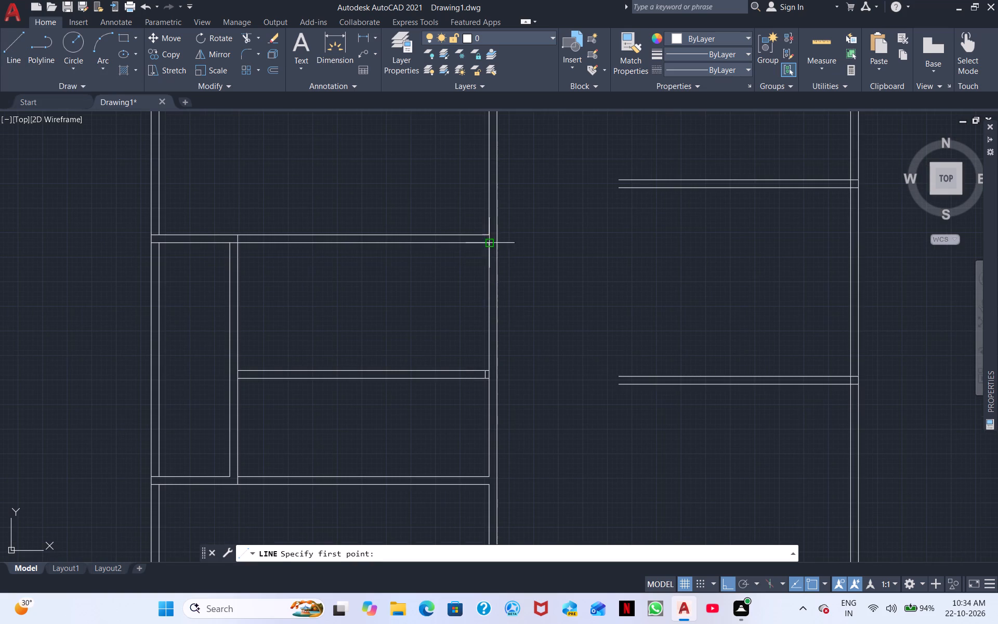
left_click(489, 356)
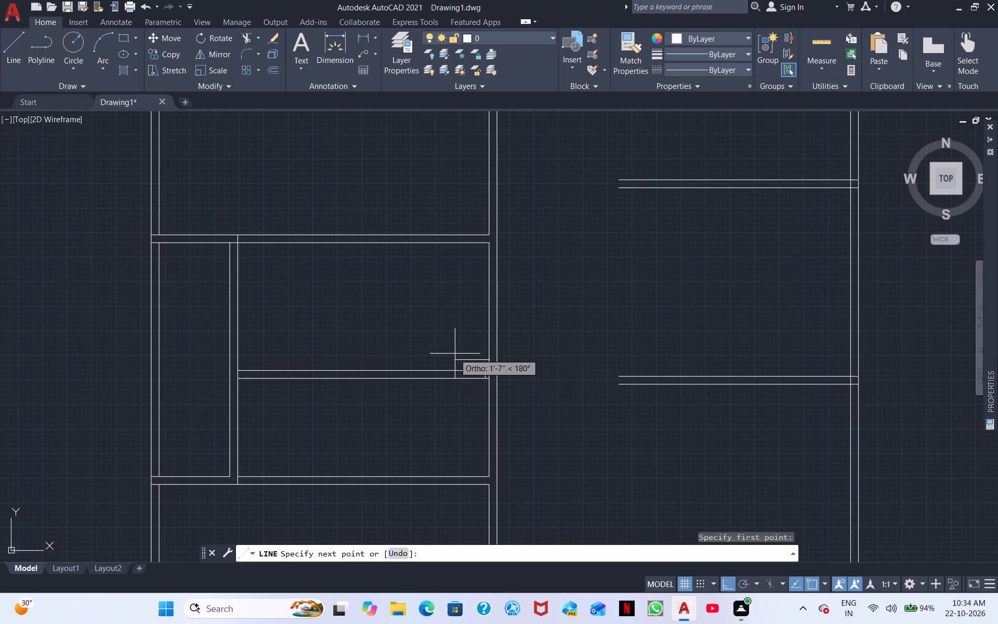
left_click(457, 353)
right_click(458, 353)
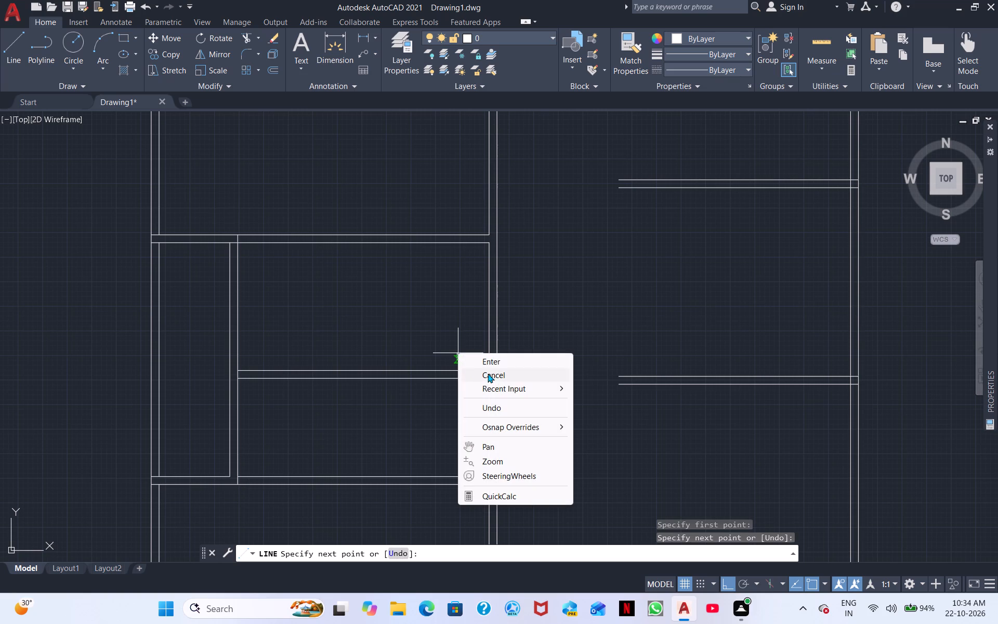
left_click(494, 359)
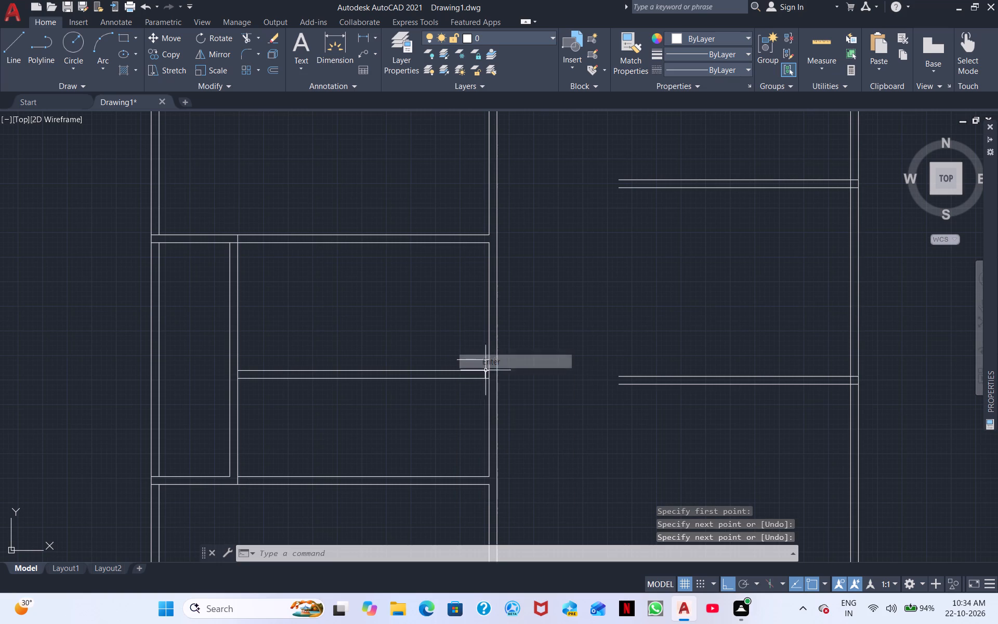
Move the partition's two lines and vertical helper from the helper's midpoint up onto the horizontal helper line.
scroll(482, 385, "up", 3)
left_click(494, 366)
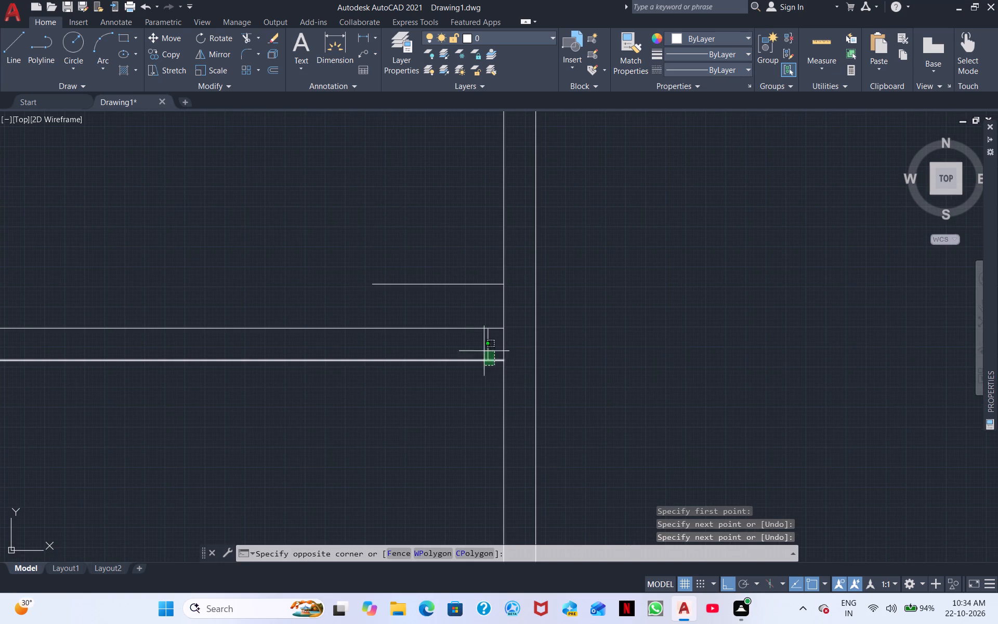
left_click(467, 324)
right_click_drag(464, 326, 461, 331)
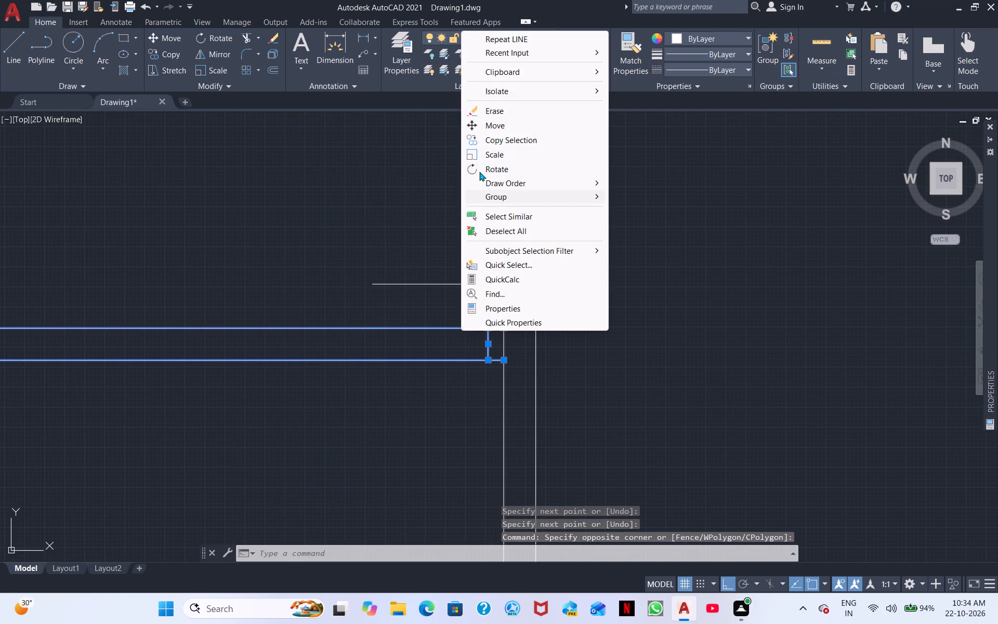
left_click(501, 126)
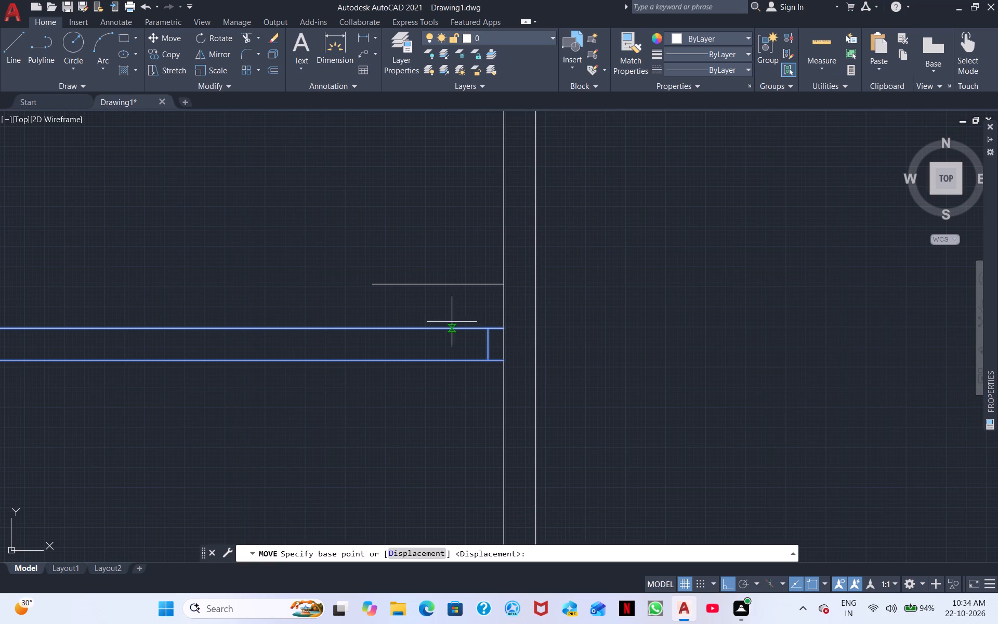
left_click(491, 347)
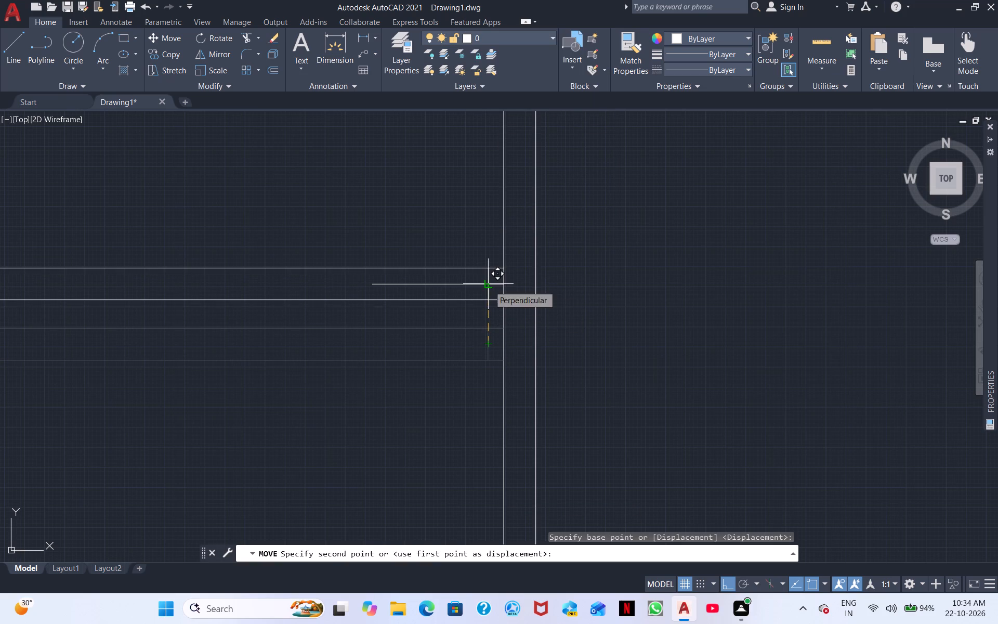
left_click(489, 285)
Erase the horizontal and vertical helper lines at the partition's right end.
scroll(438, 374, "down", 2)
middle_click_drag(373, 392, 611, 362)
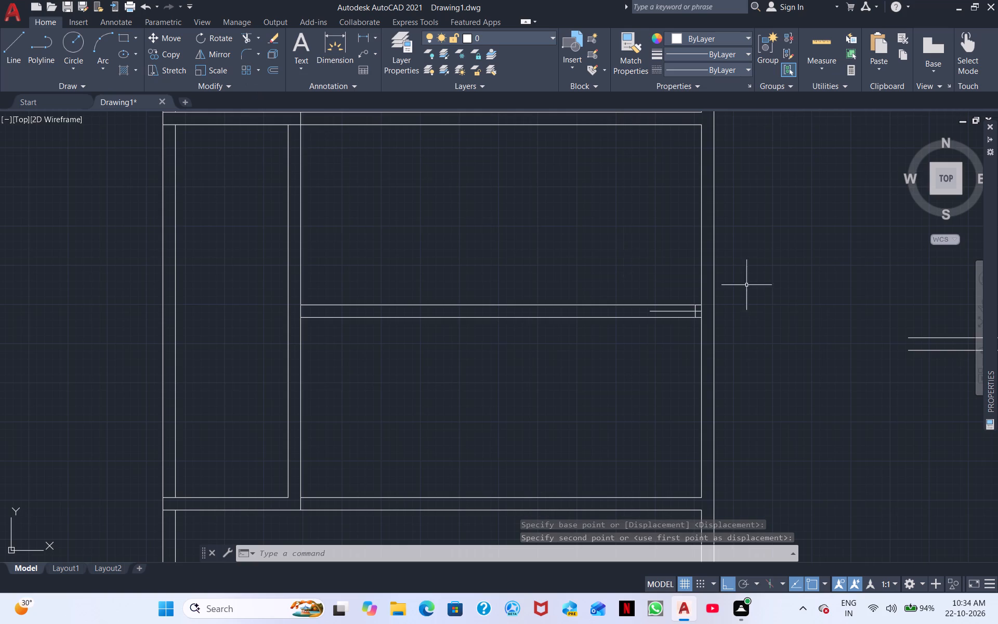
left_click(674, 309)
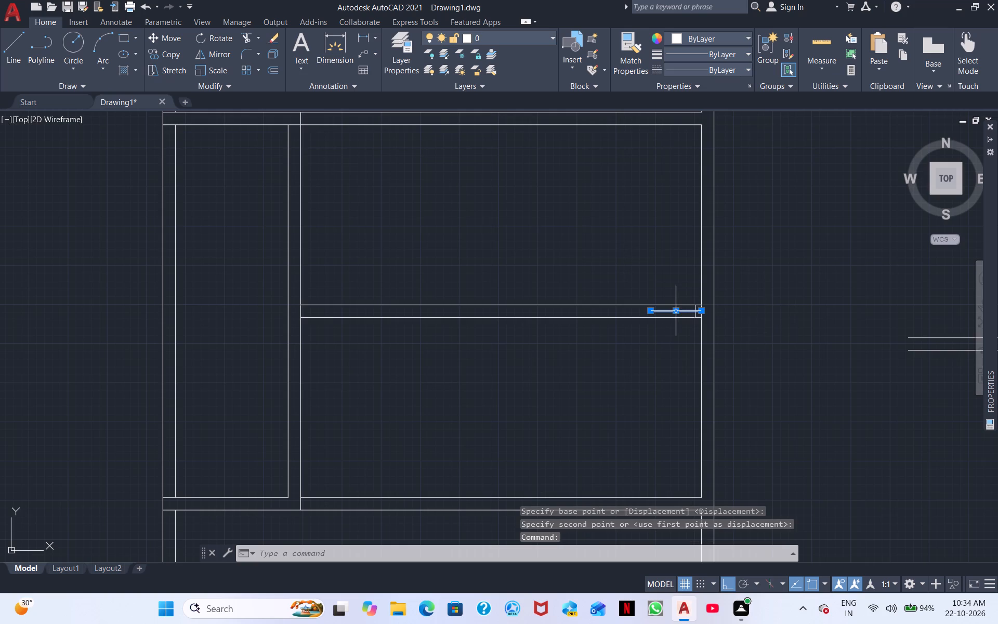
scroll(669, 304, "up", 2)
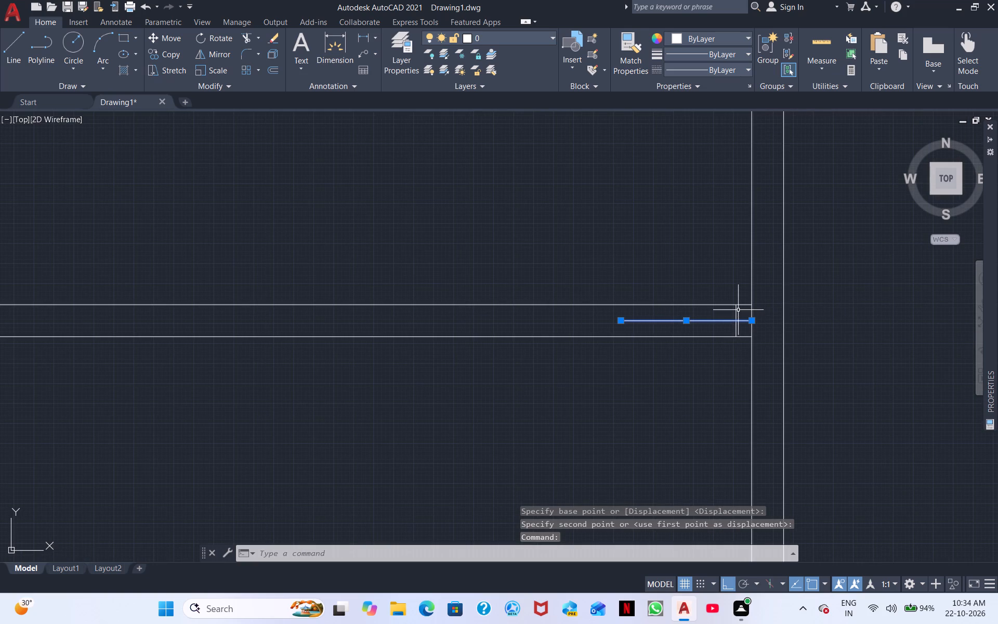
left_click(737, 311)
right_click(633, 452)
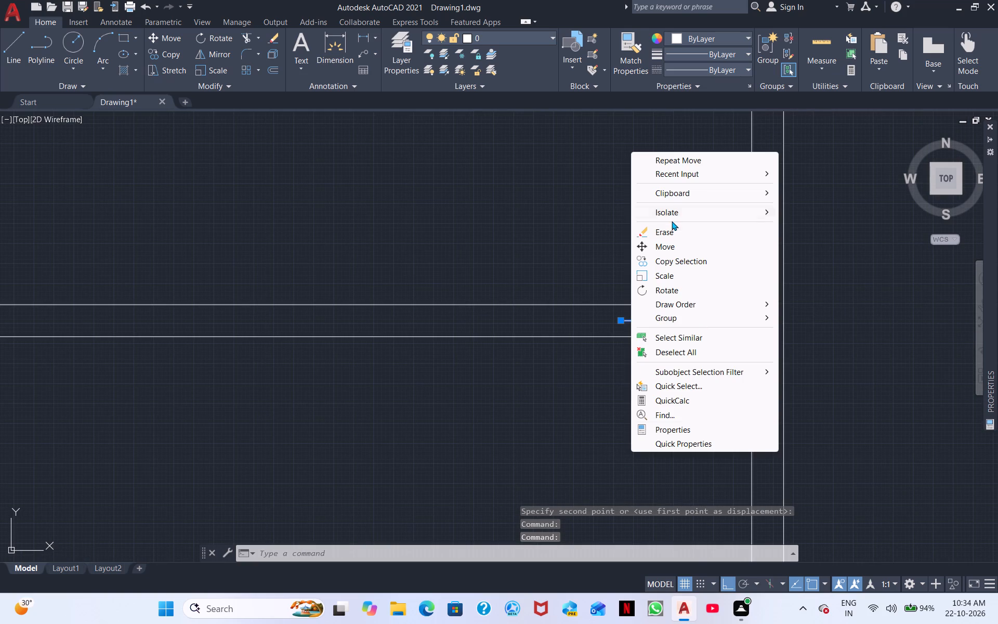
left_click(671, 230)
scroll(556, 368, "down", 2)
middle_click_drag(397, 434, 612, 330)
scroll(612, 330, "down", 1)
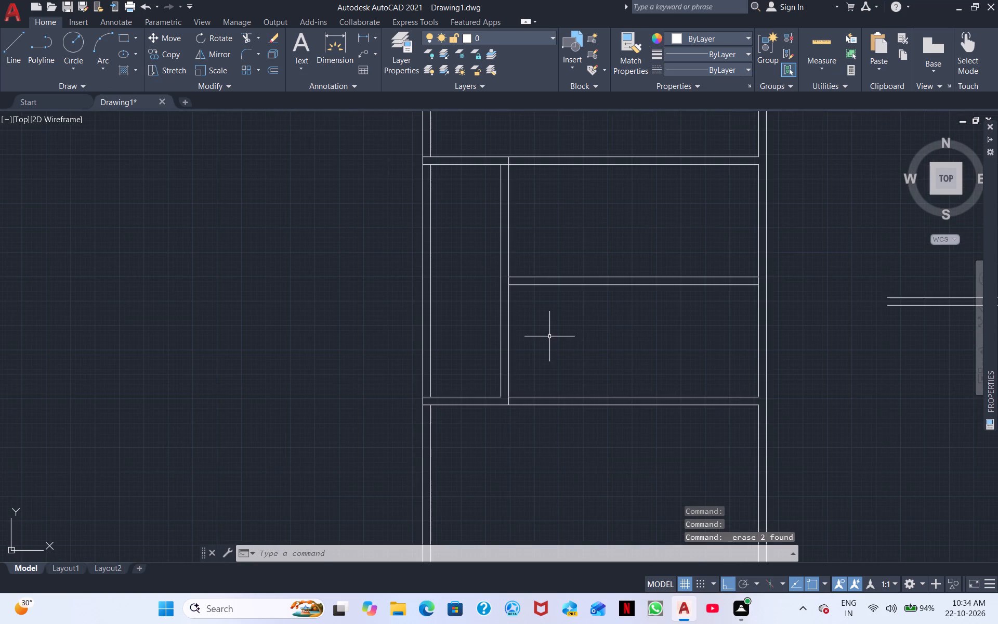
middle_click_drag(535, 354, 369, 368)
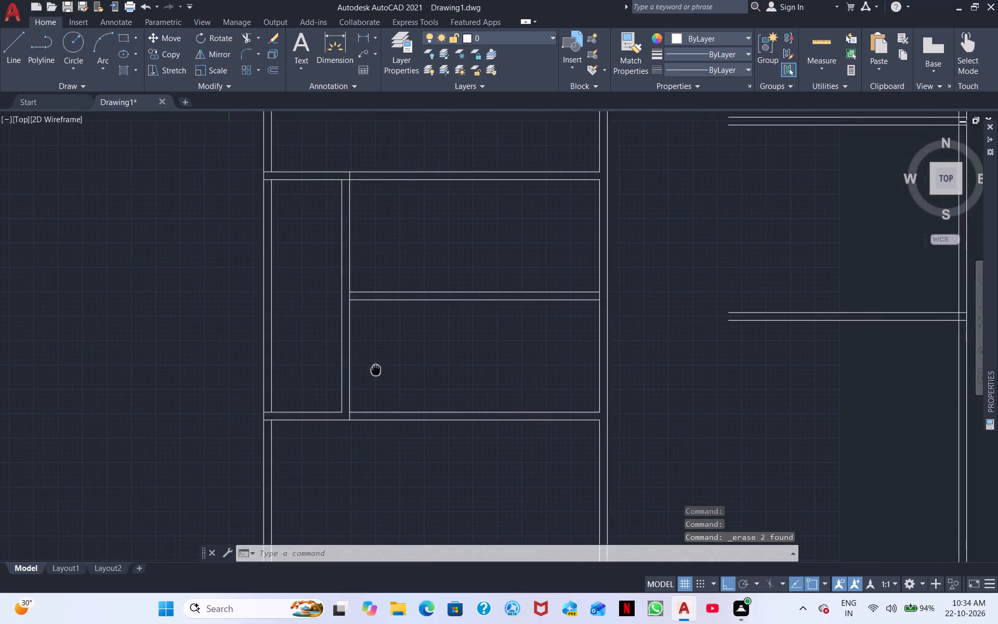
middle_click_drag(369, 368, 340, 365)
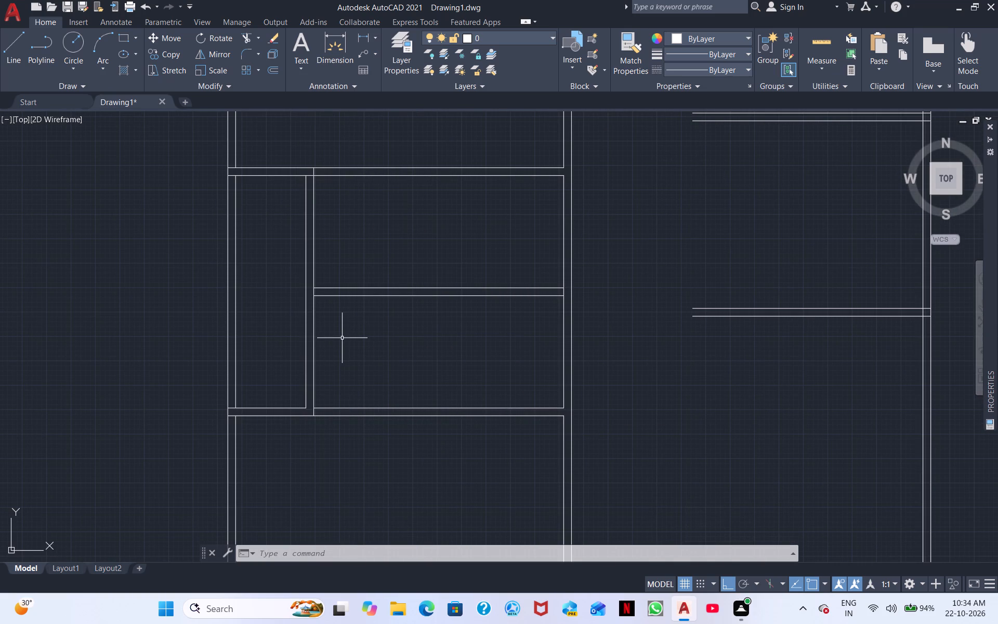
Draw a 3'-wide outline with lines across the lower cross wall near its right end, projecting below the wall, to mark an opening.
left_click(8, 49)
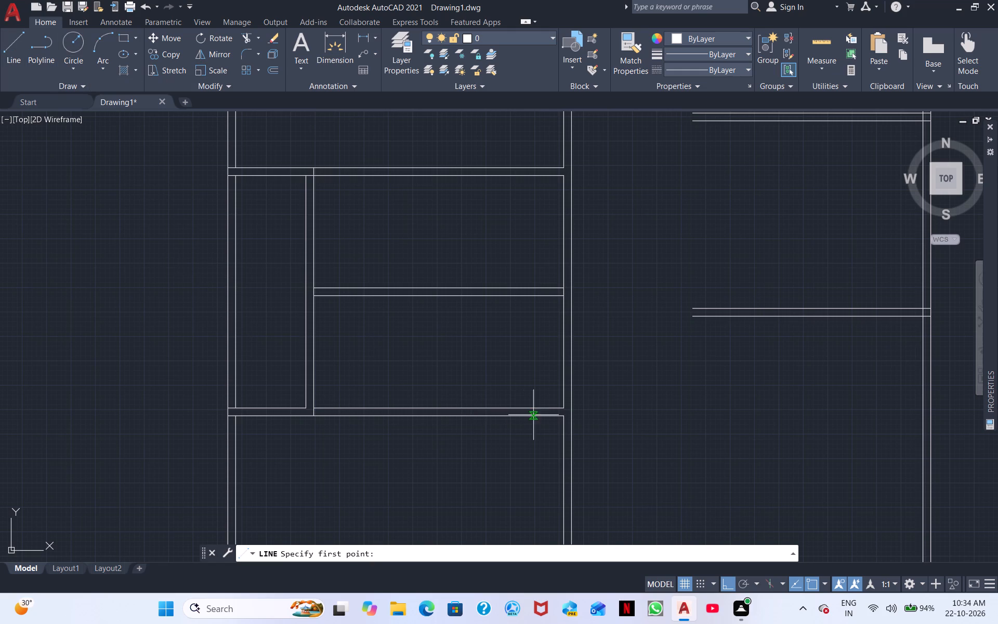
scroll(541, 418, "up", 3)
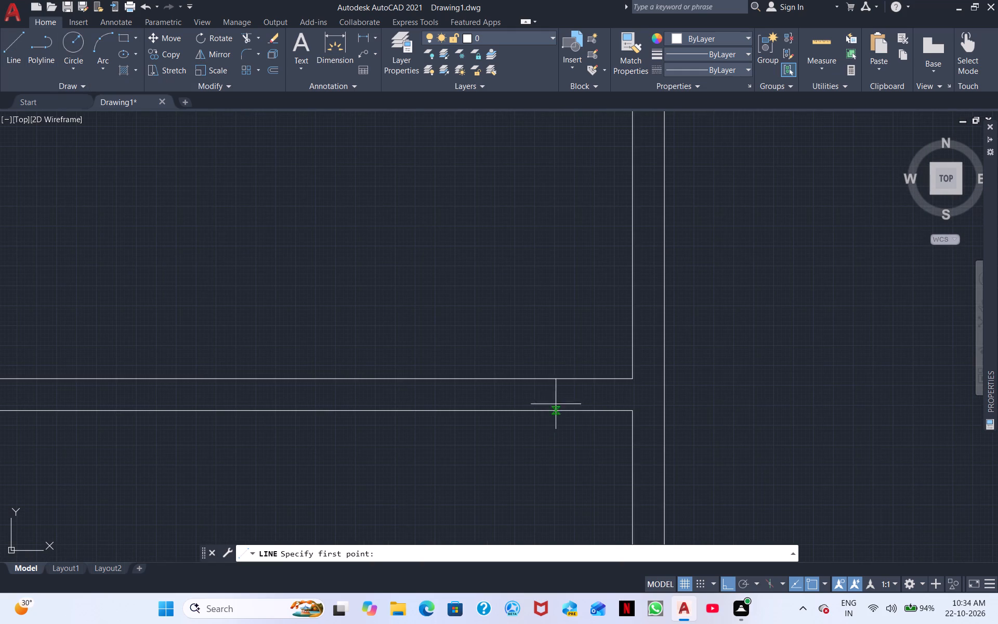
left_click(588, 379)
left_click(588, 412)
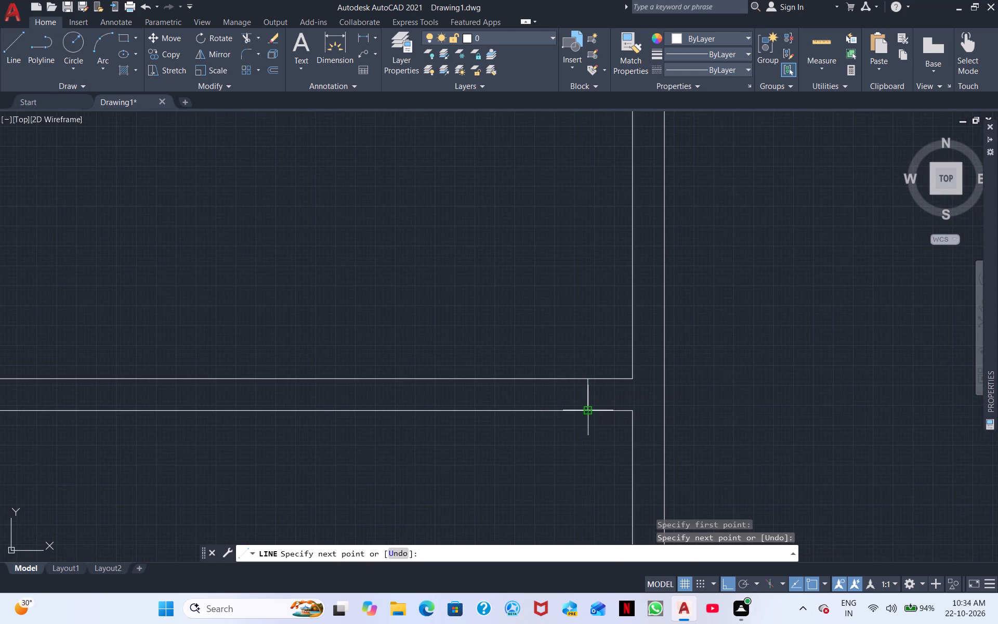
left_click(579, 480)
middle_click_drag(326, 473, 473, 454)
scroll(480, 450, "down", 2)
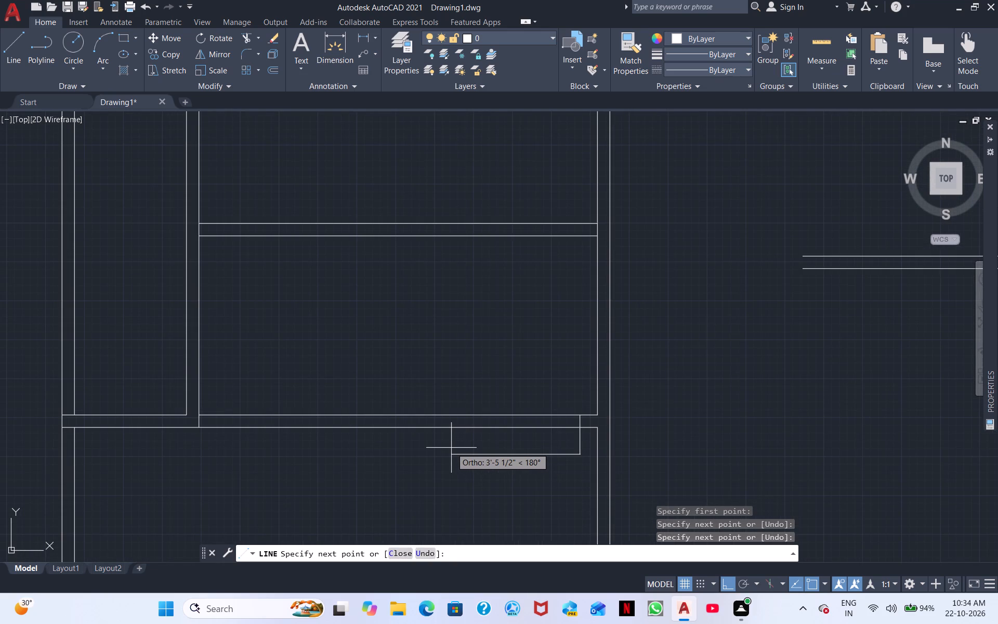
key("3")
key("apostrophe")
key("Return")
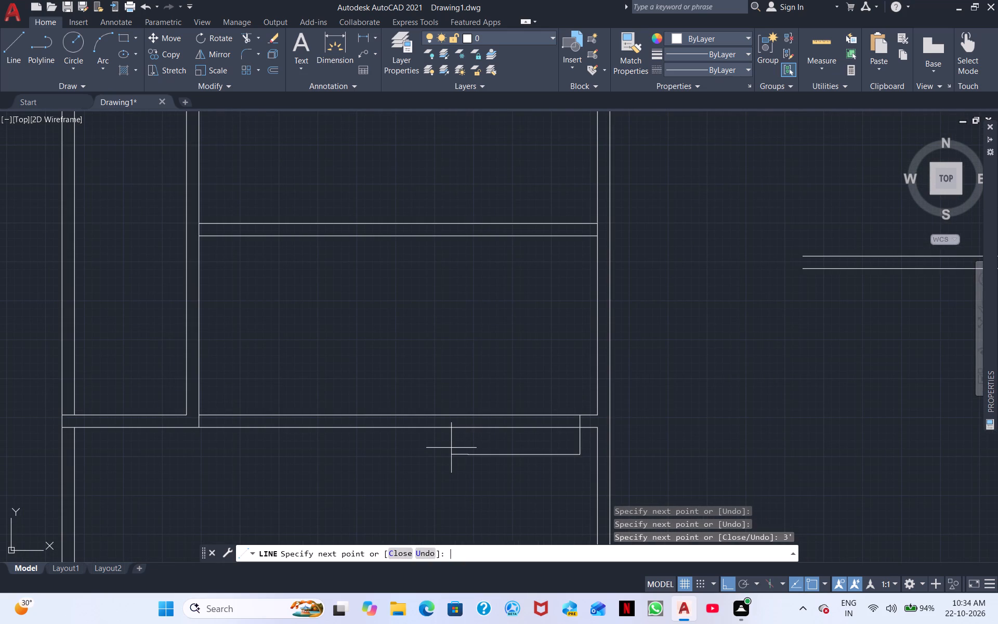
scroll(469, 431, "down", 2)
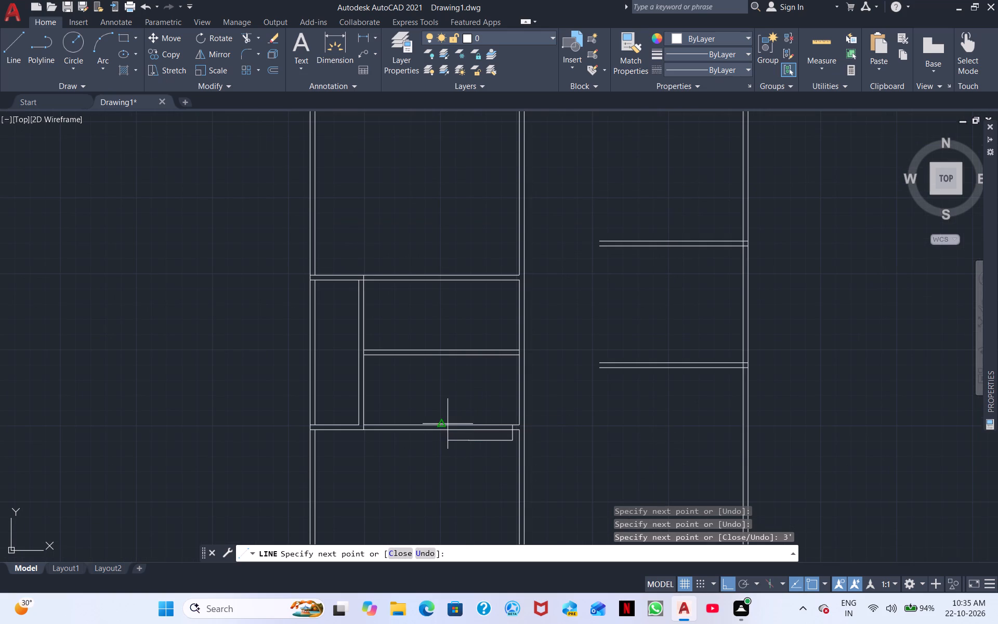
scroll(448, 424, "up", 4)
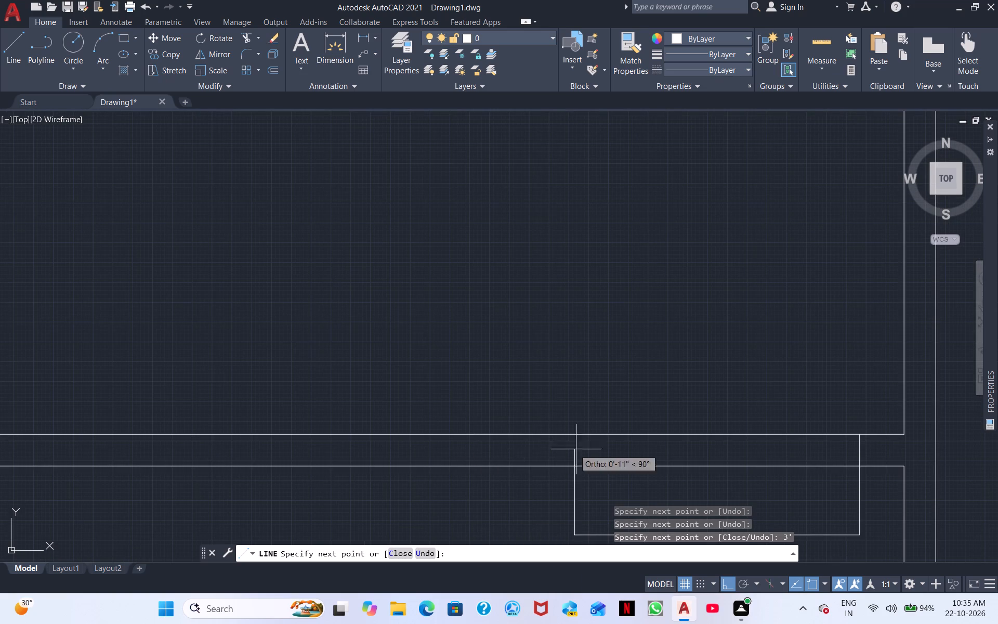
left_click(581, 467)
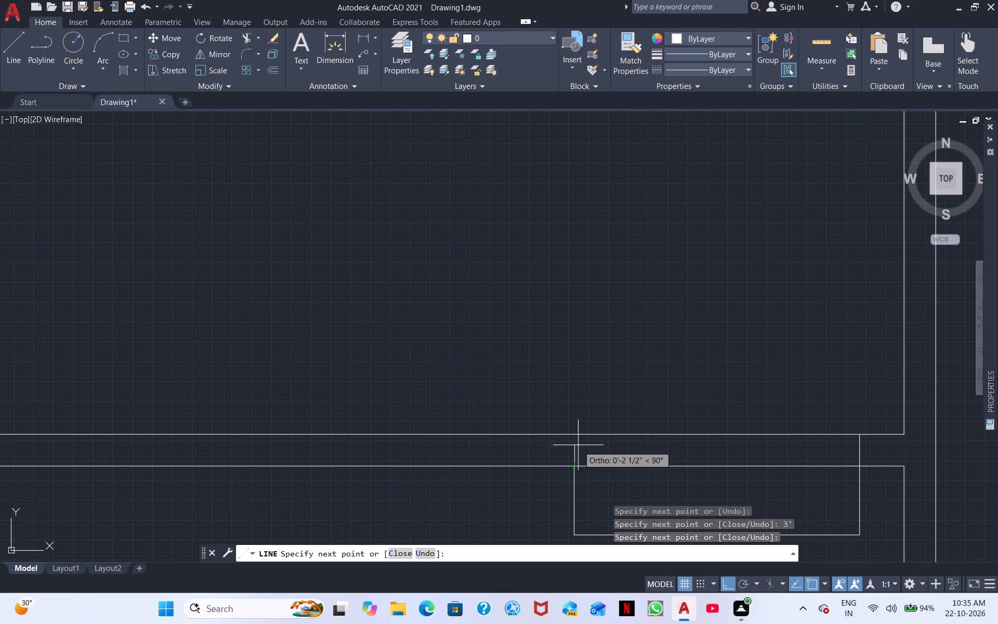
left_click(579, 435)
right_click(595, 382)
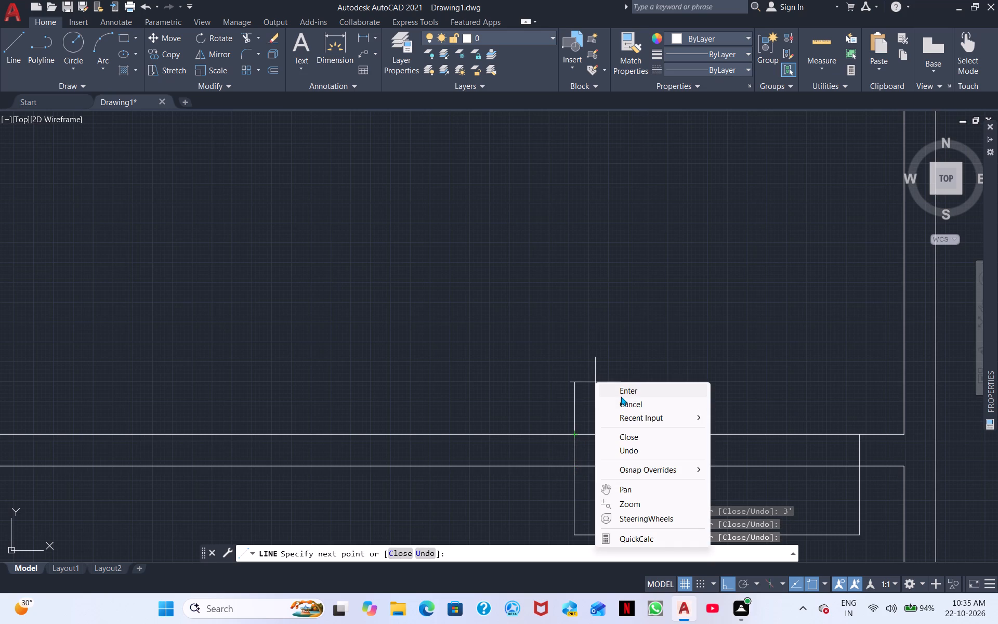
left_click(621, 395)
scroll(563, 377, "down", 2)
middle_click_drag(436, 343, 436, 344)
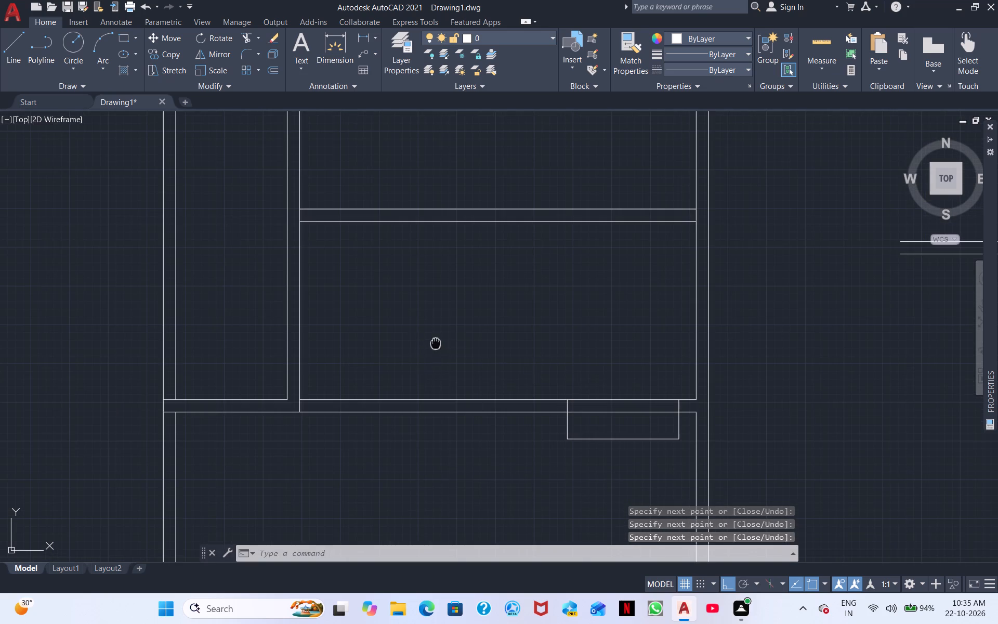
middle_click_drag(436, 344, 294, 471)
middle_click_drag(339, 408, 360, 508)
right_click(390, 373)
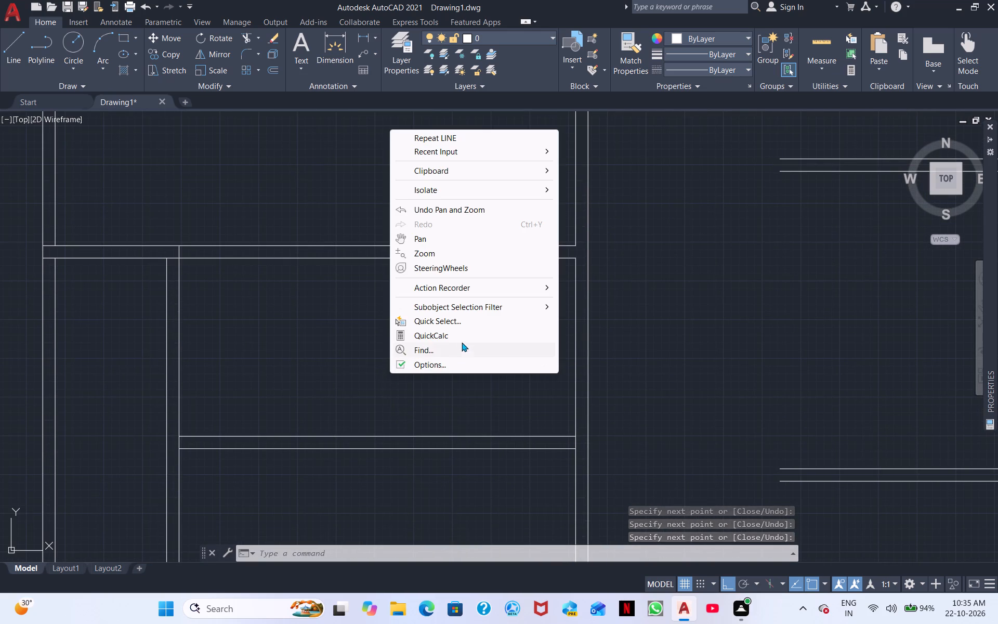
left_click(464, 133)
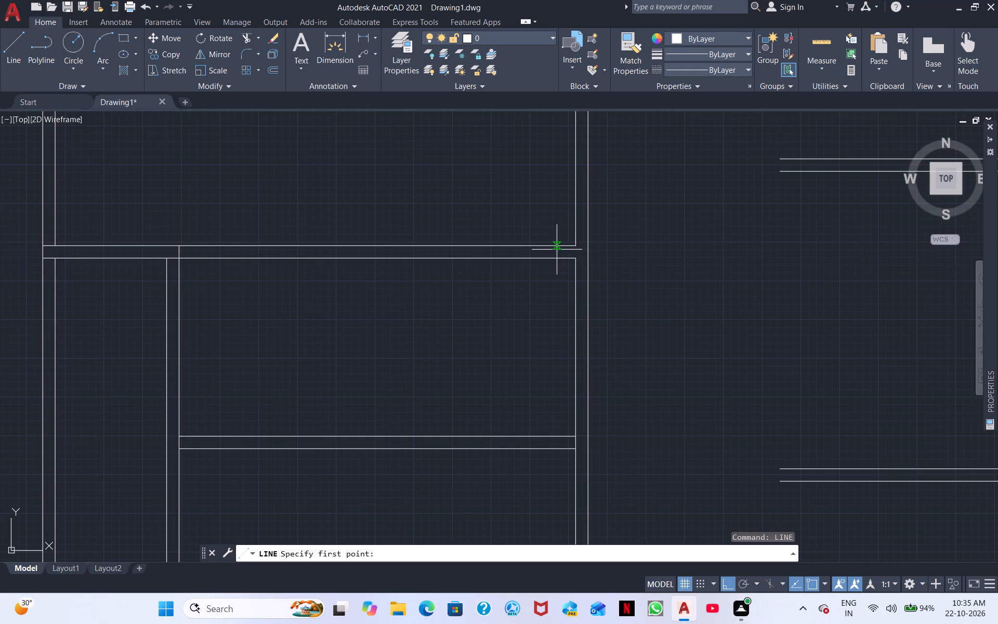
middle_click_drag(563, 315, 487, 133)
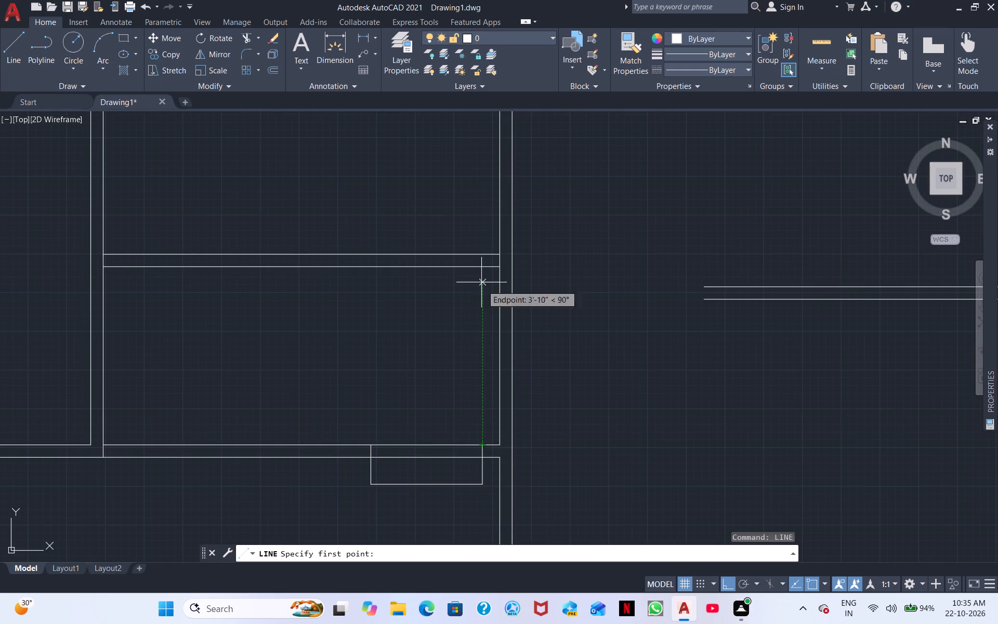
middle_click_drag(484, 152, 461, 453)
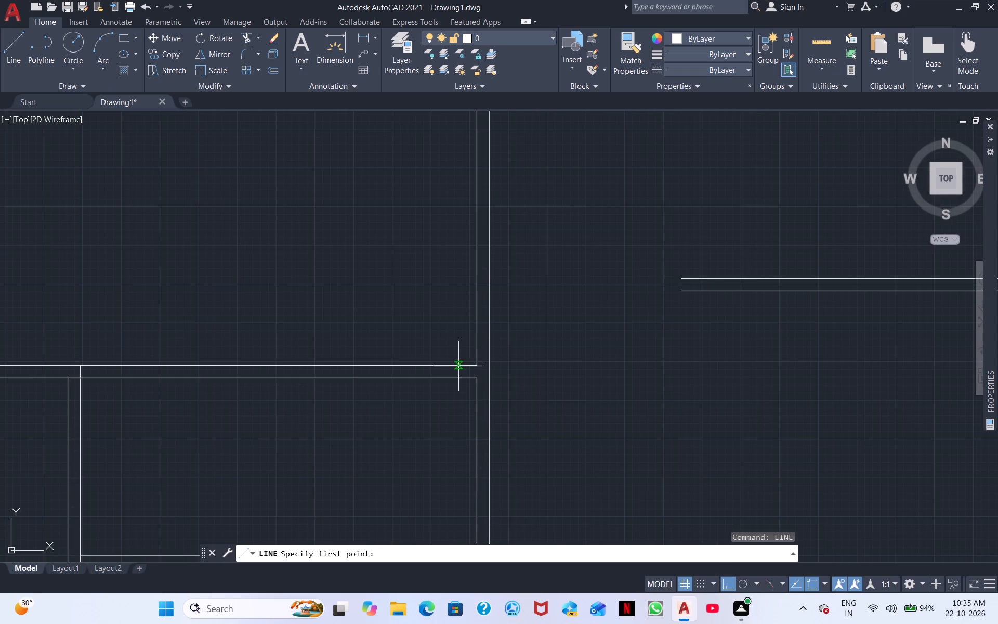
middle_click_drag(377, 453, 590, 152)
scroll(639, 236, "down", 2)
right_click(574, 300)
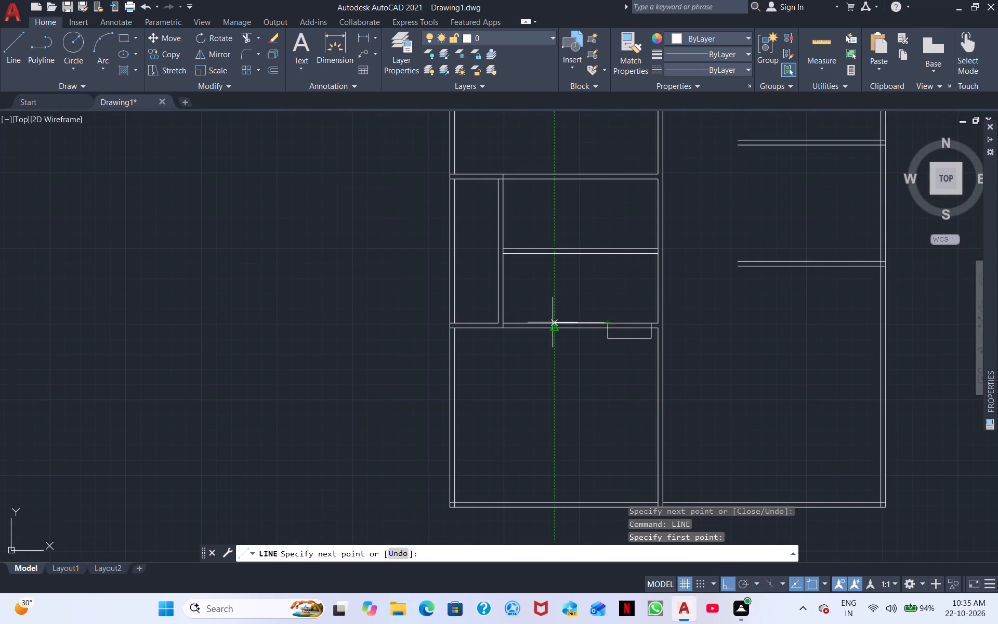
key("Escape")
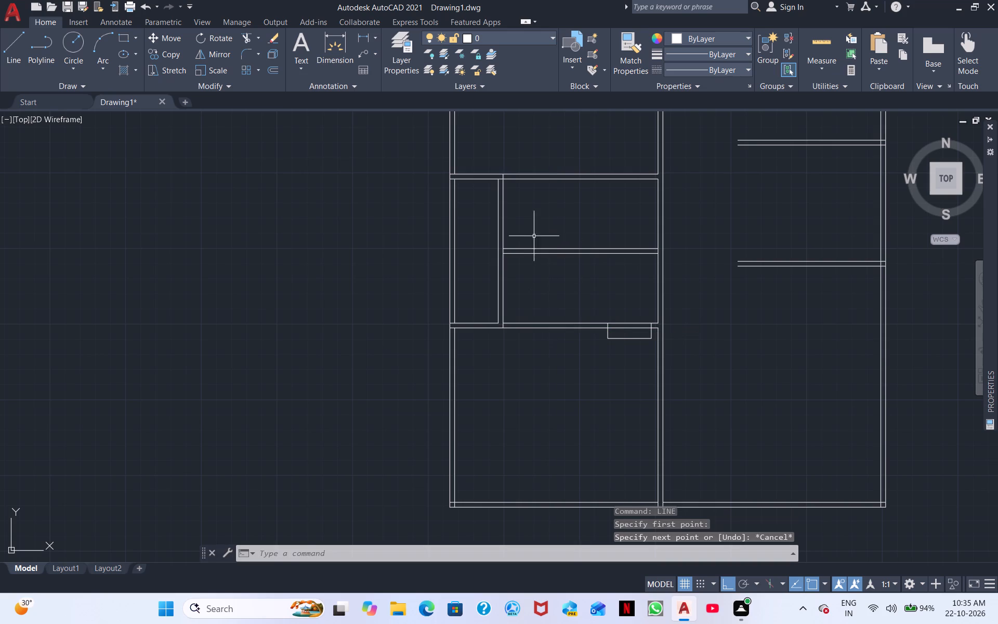
Copy the 3'-wide opening outline straight up from its upper-right corner onto the upper cross wall's top line.
scroll(623, 332, "up", 4)
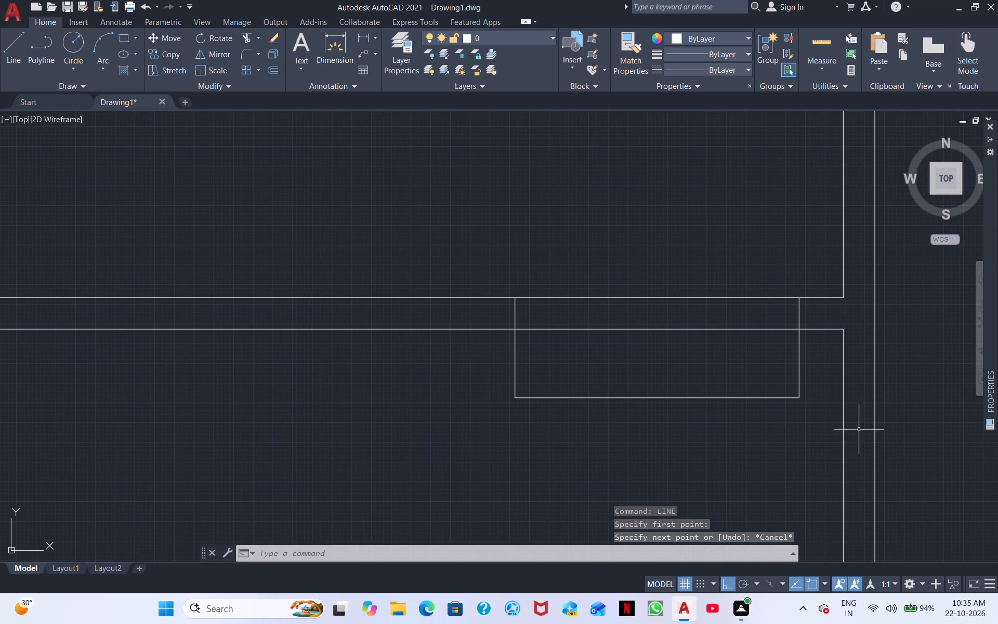
left_click(805, 416)
left_click(501, 345)
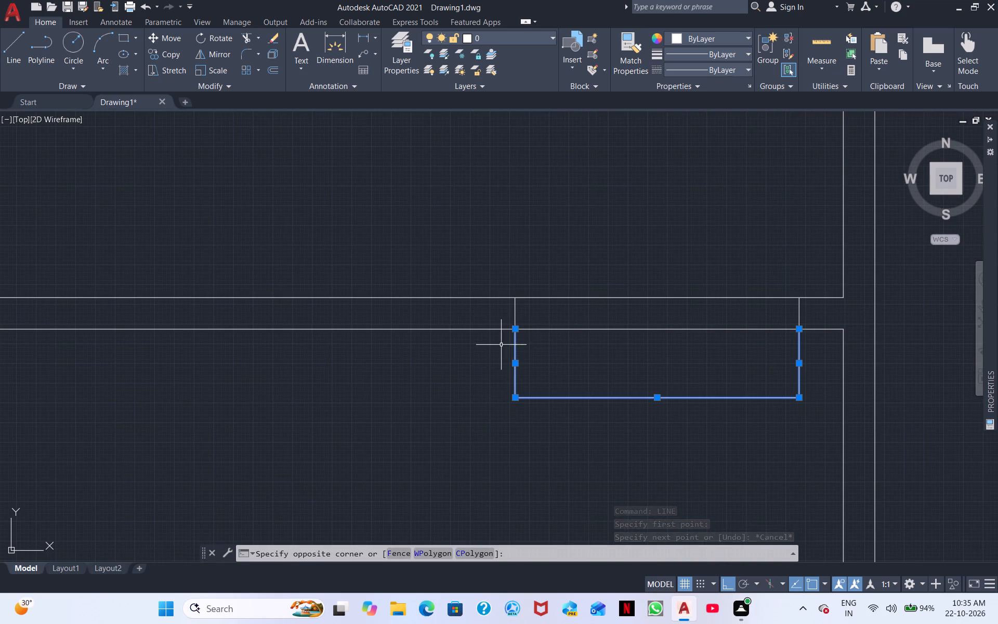
left_click(513, 311)
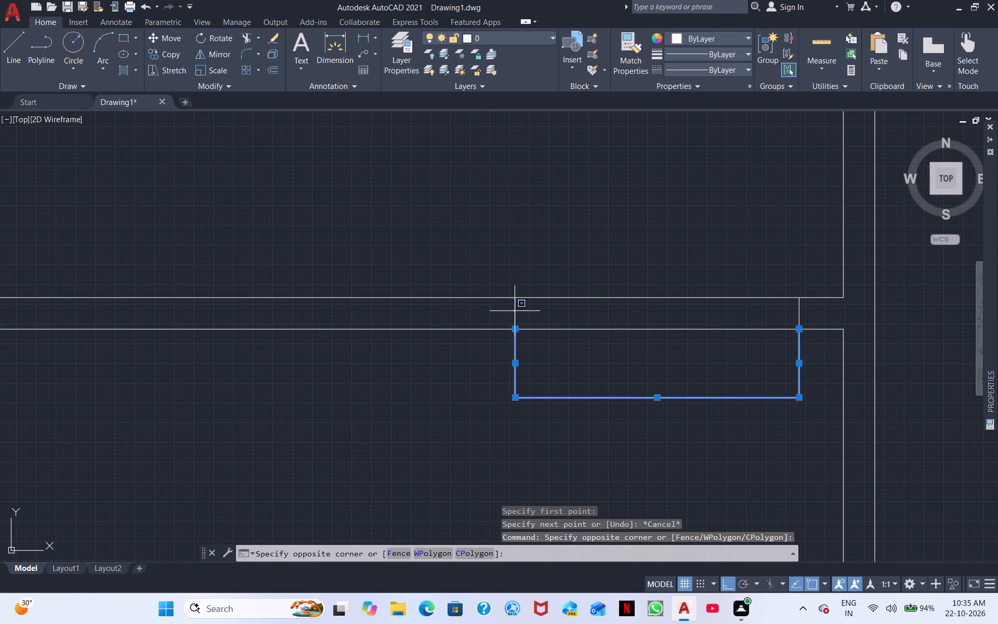
left_click(515, 311)
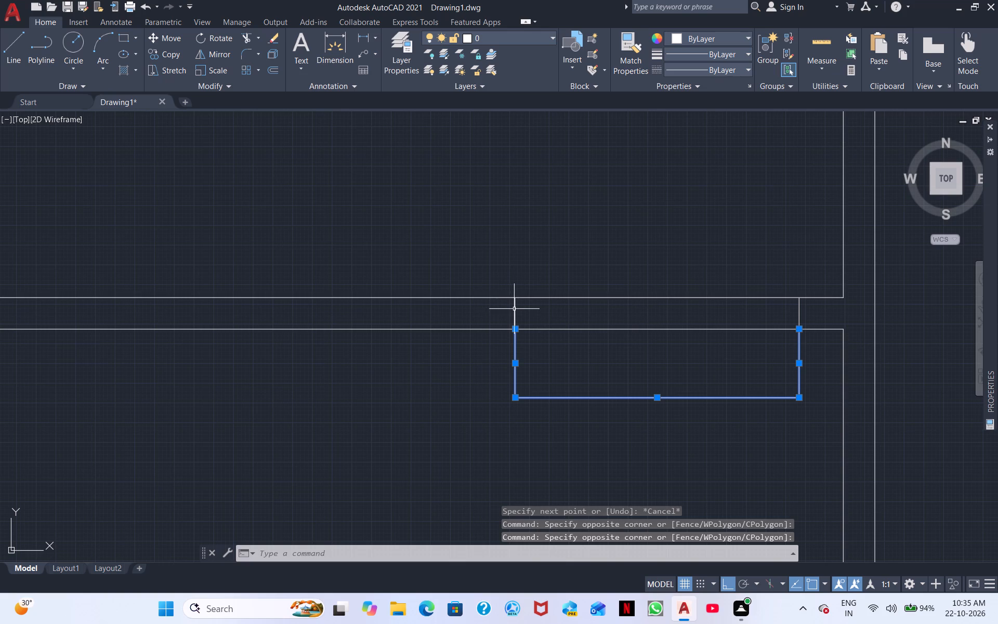
left_click(514, 309)
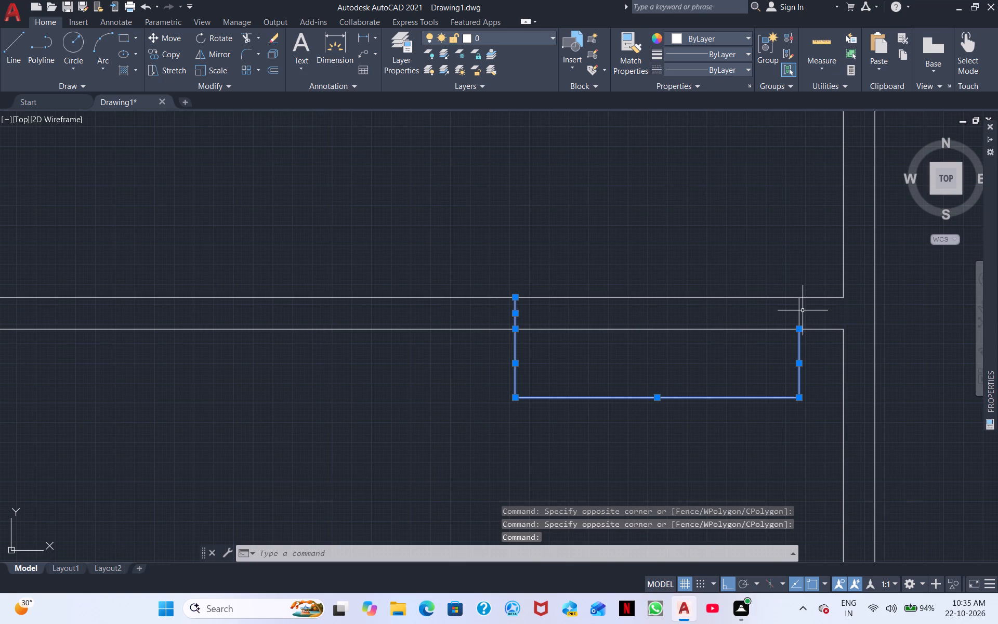
left_click(799, 313)
right_click(692, 264)
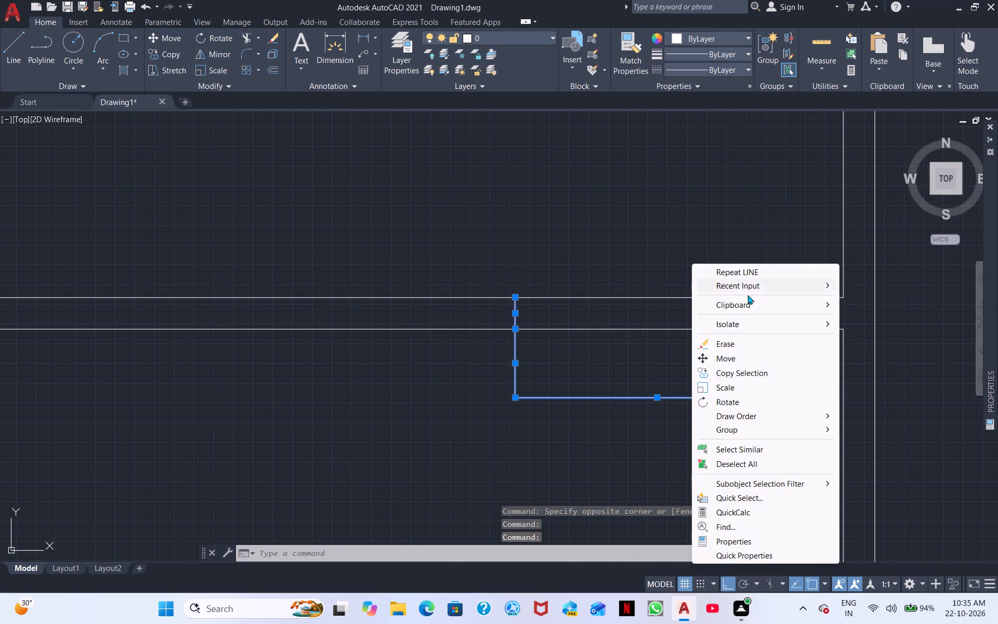
left_click(747, 373)
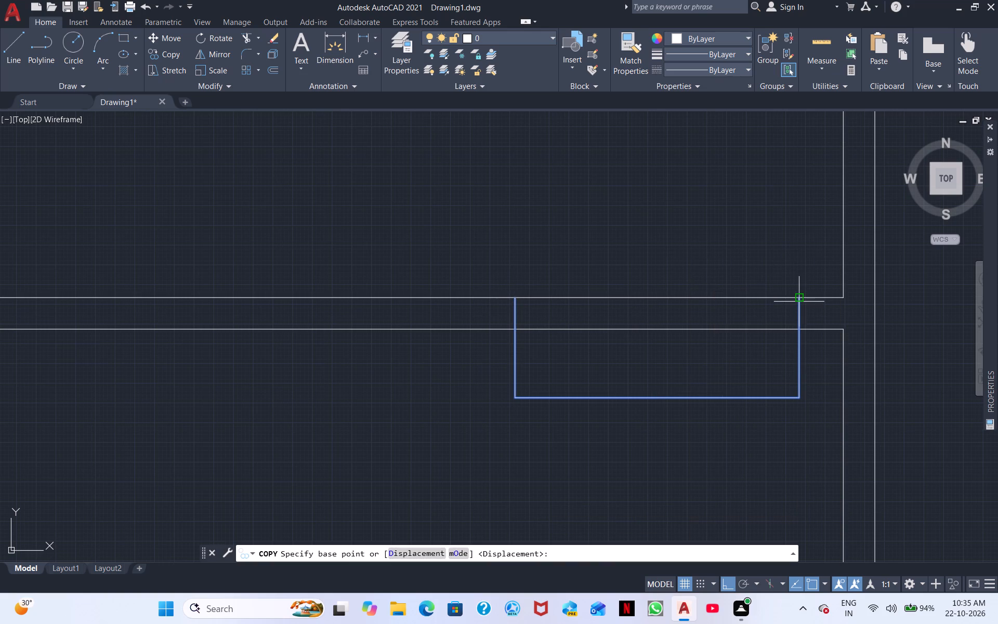
left_click(799, 302)
middle_click_drag(801, 166, 705, 623)
middle_click_drag(654, 363, 654, 367)
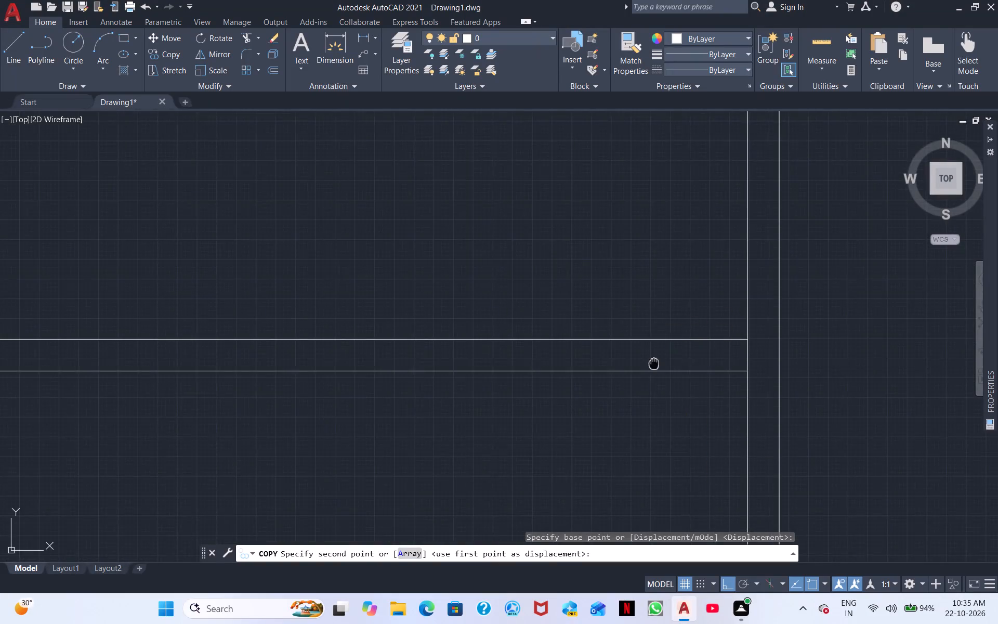
middle_click_drag(654, 367, 614, 577)
scroll(608, 232, "down", 2)
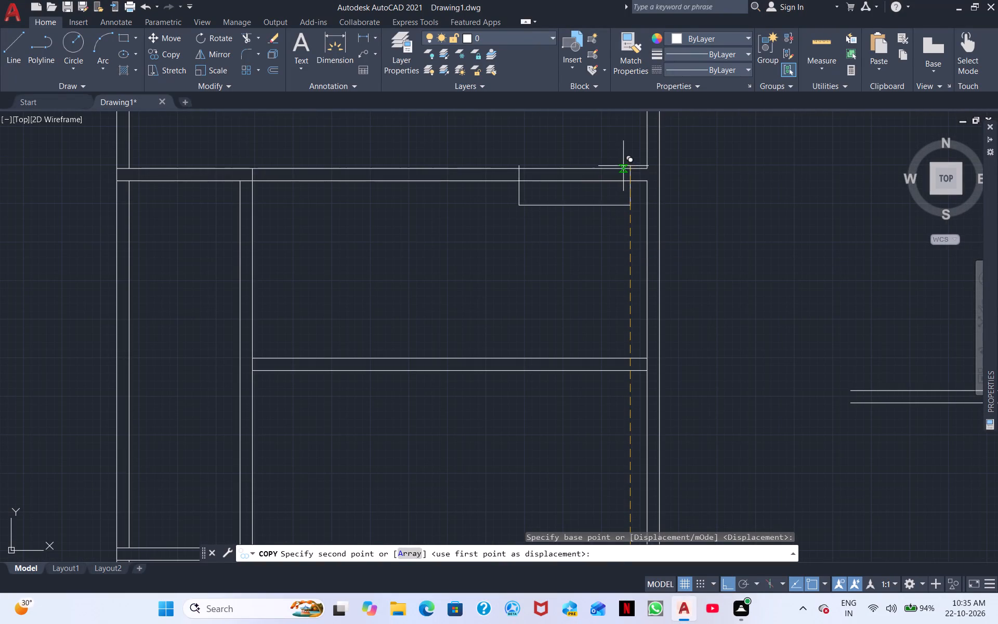
left_click(631, 166)
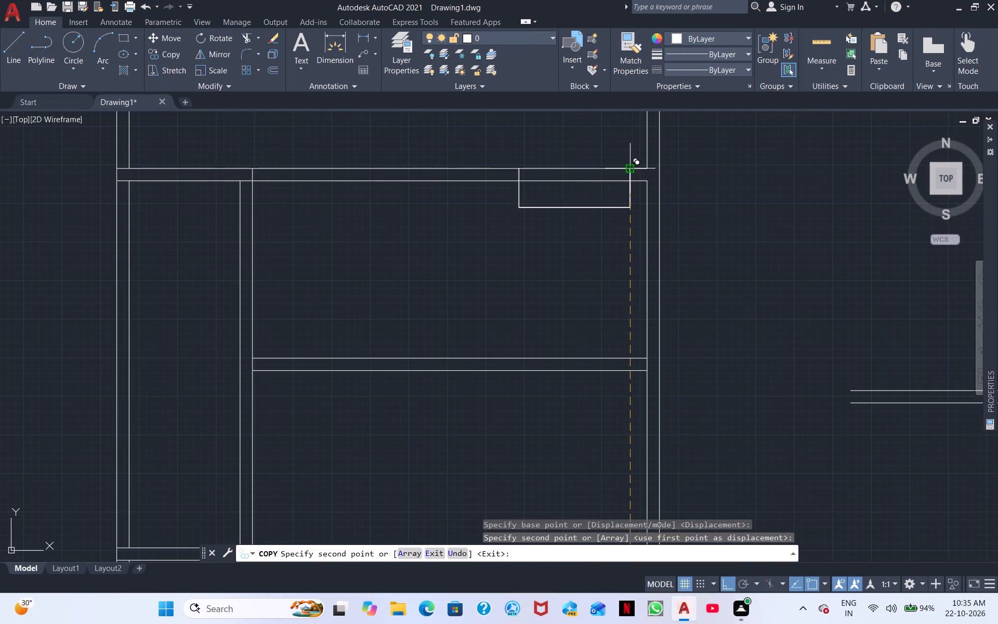
right_click(525, 235)
left_click(576, 241)
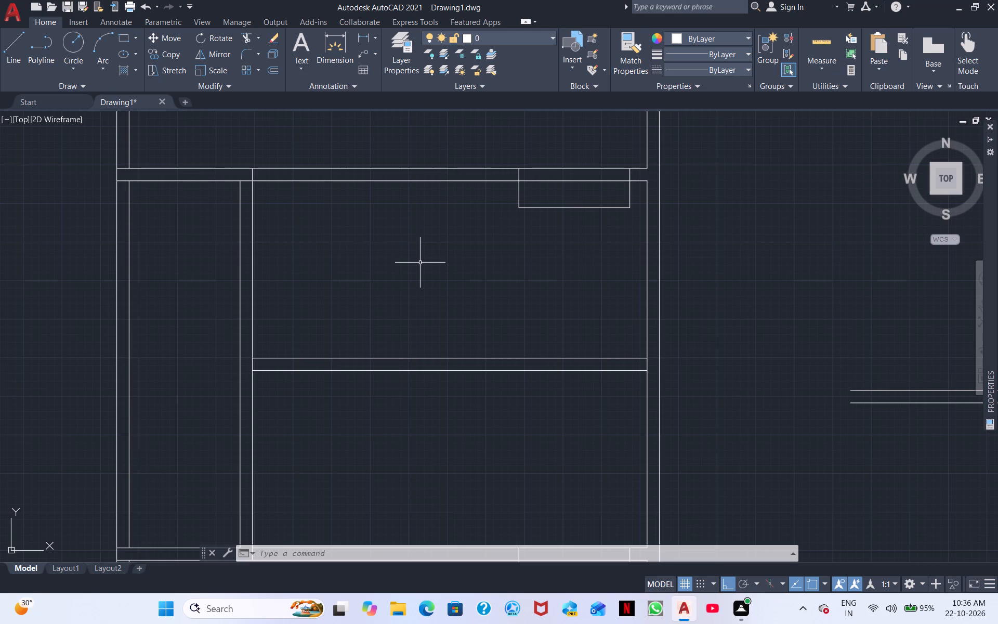
Trim the partition's left line and the left outer wall's inner line where they run between the upper and lower cross walls.
middle_click_drag(681, 370, 595, 302)
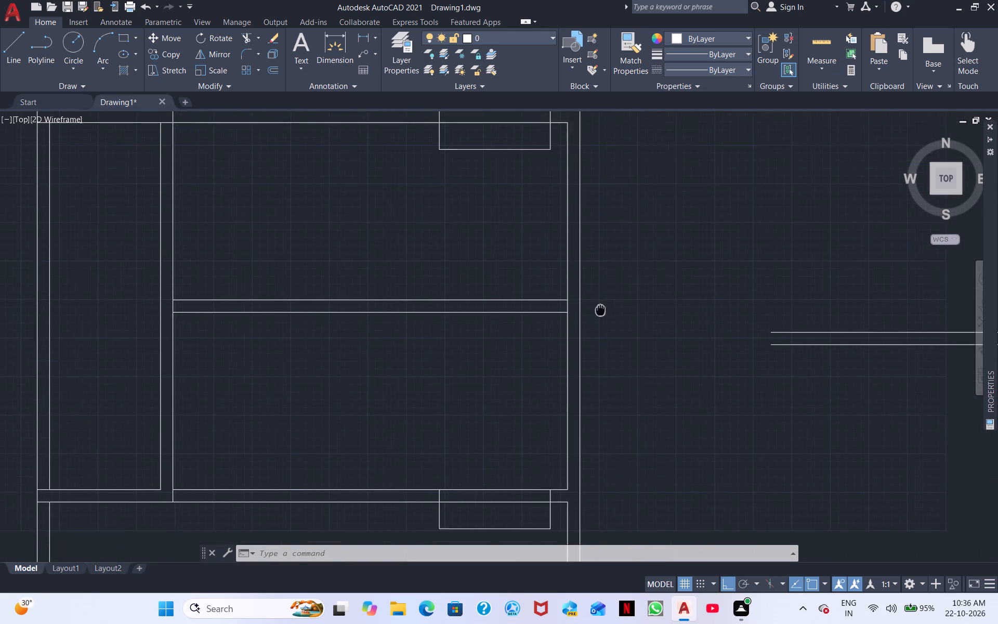
middle_click_drag(595, 302, 593, 300)
middle_click_drag(619, 290, 561, 284)
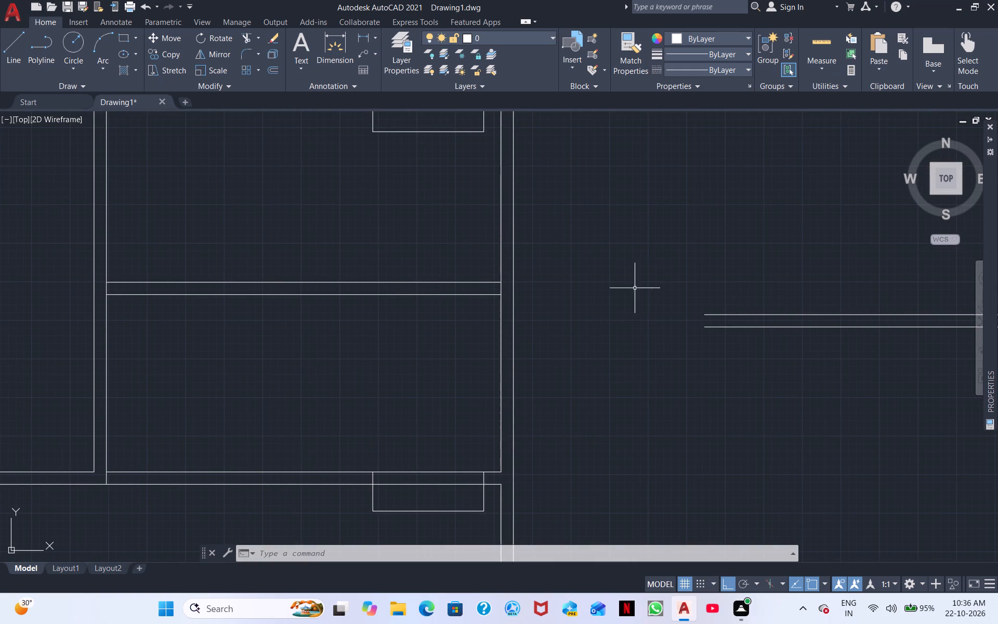
scroll(568, 294, "down", 1)
middle_click_drag(341, 244, 491, 272)
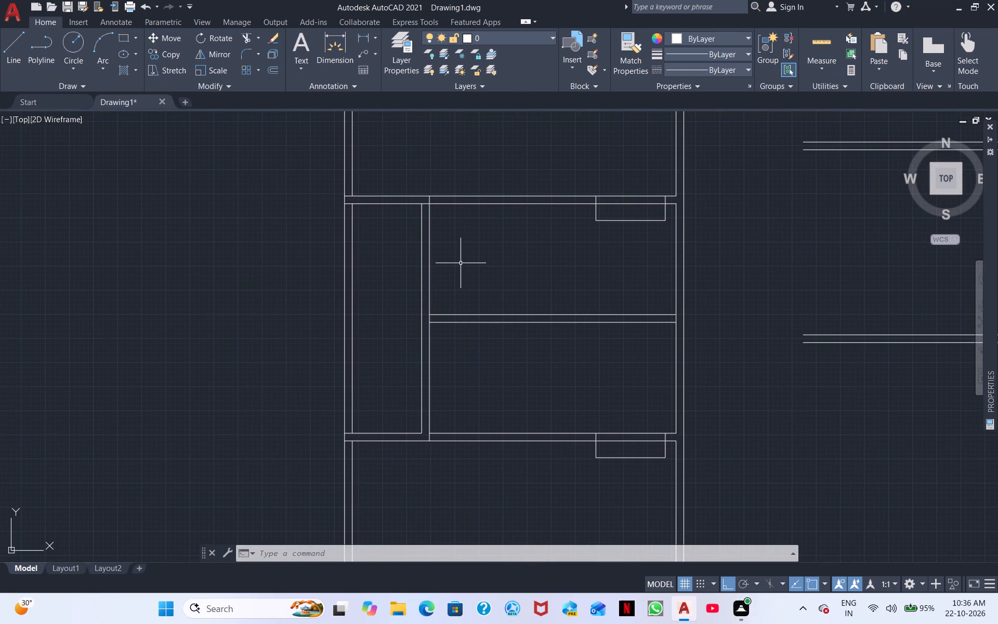
left_click(244, 39)
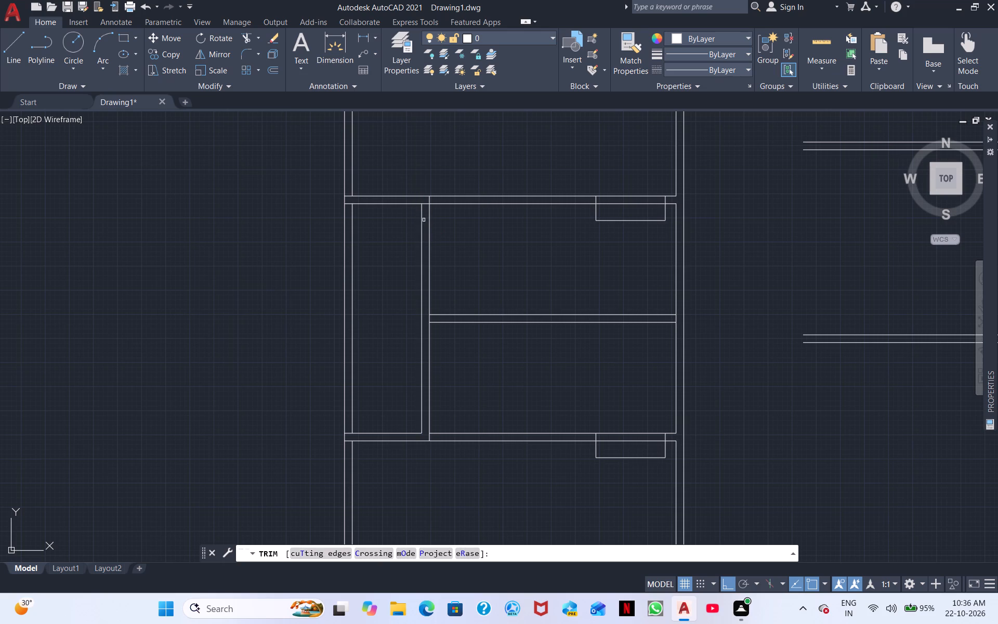
left_click(424, 220, "shift")
left_click(410, 217, "shift")
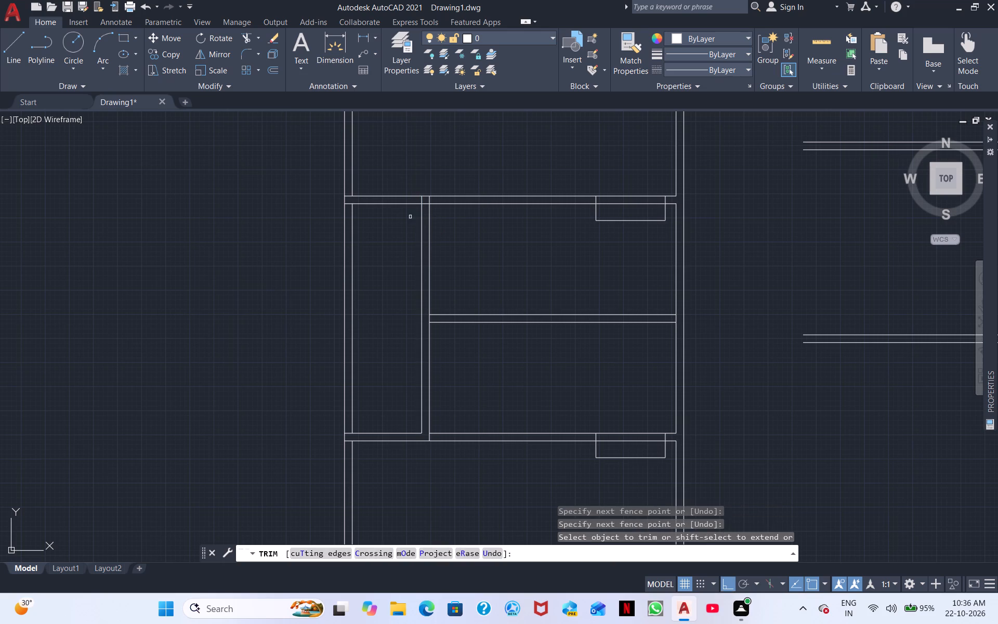
left_click(420, 413, "shift")
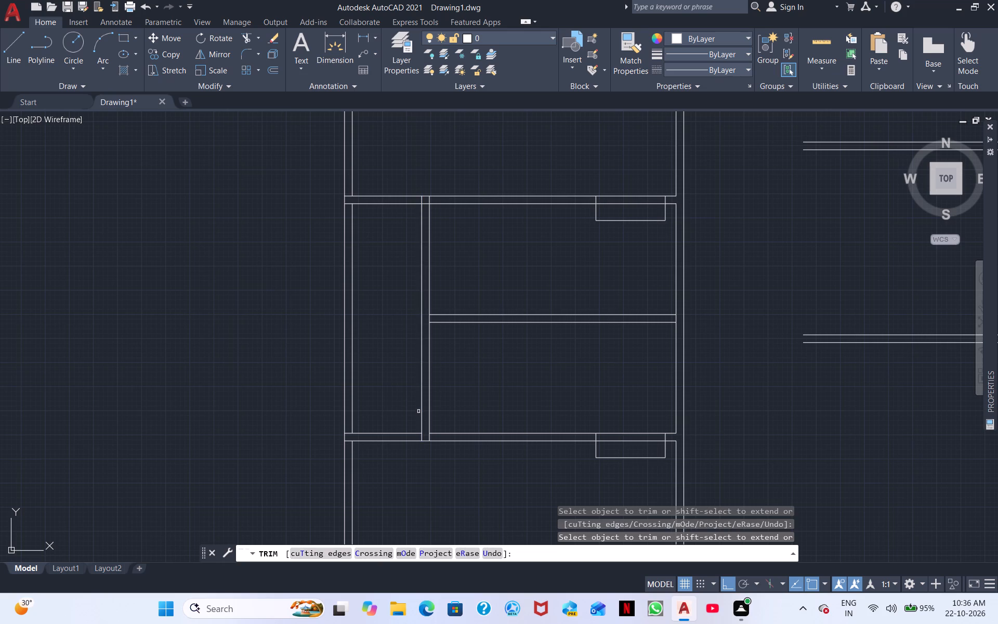
left_click(353, 426, "shift")
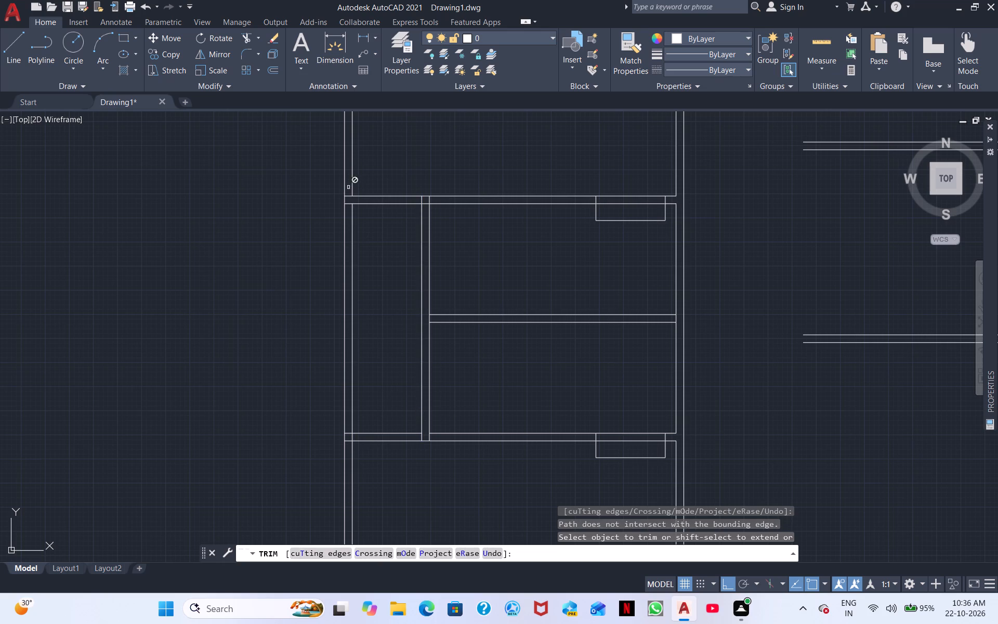
Trim the ends of both cross walls' lines where they run through the thickness of the left outer wall.
left_click(351, 185, "shift")
left_click(347, 197)
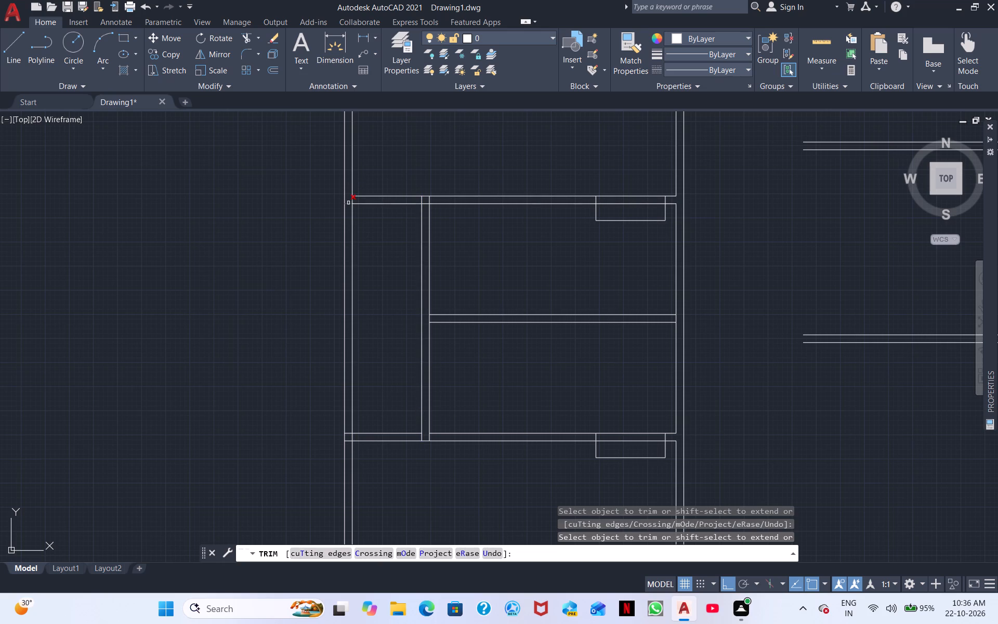
left_click(348, 203)
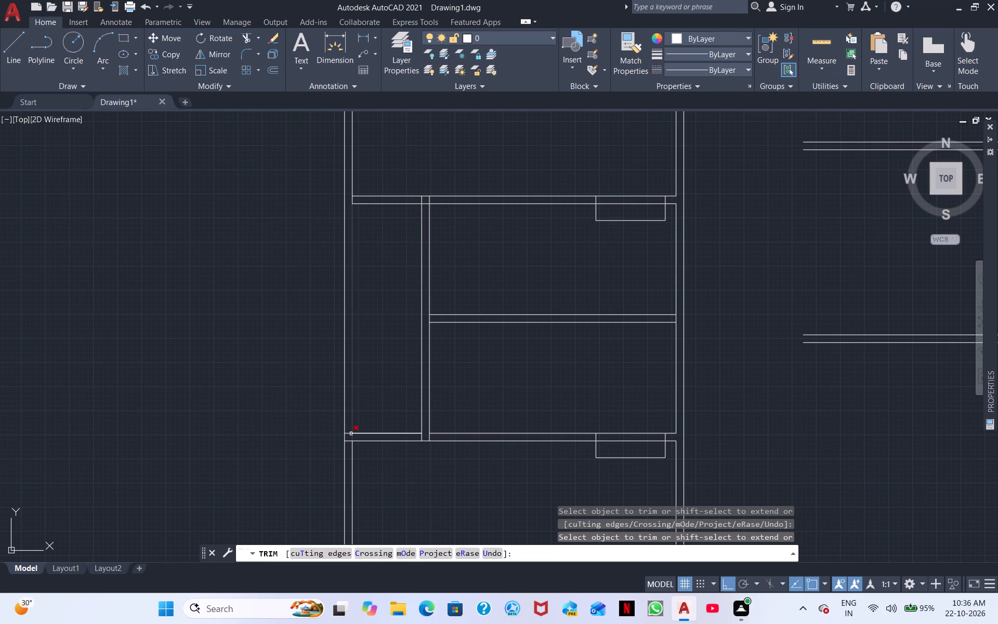
left_click(349, 433)
left_click(349, 443)
Trim the vertical partition's right line across its junctions with the lower cross wall, the middle partition and the upper cross wall.
scroll(428, 438, "up", 4)
left_click(423, 438)
scroll(454, 343, "down", 2)
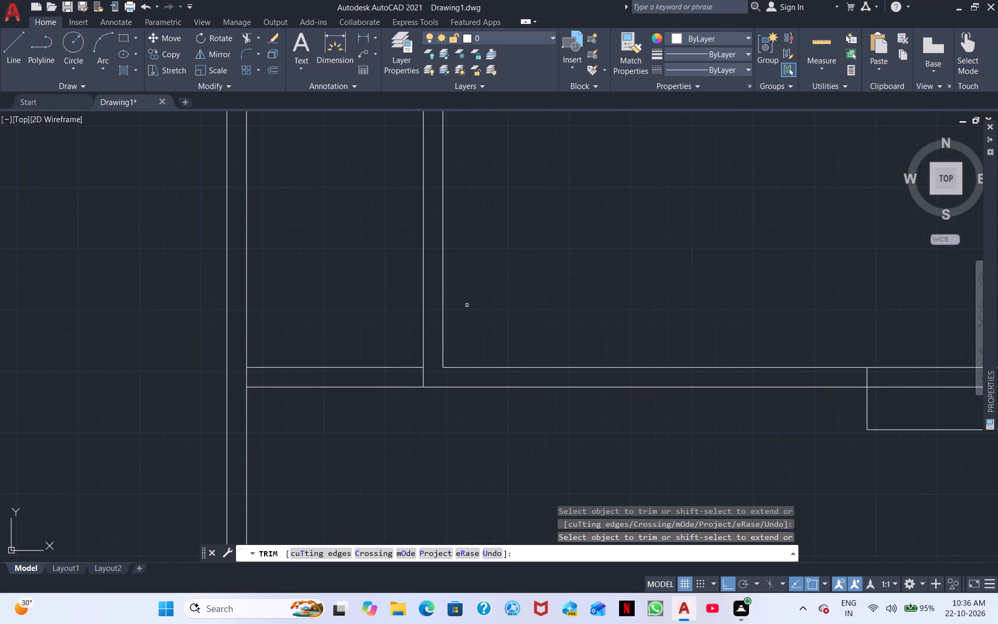
middle_click_drag(475, 271, 455, 522)
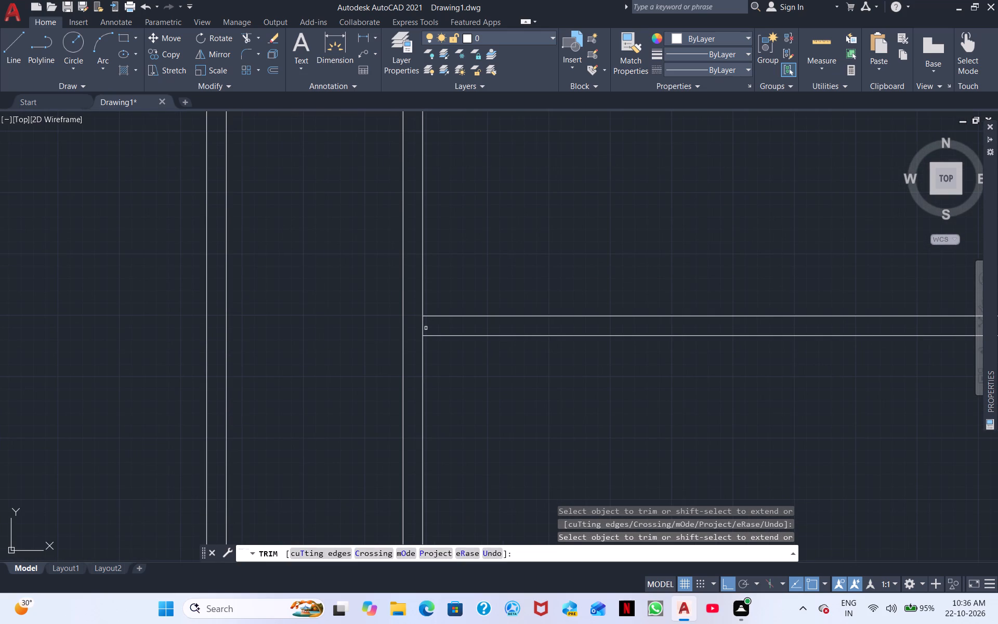
left_click(424, 328)
middle_click_drag(495, 250, 452, 393)
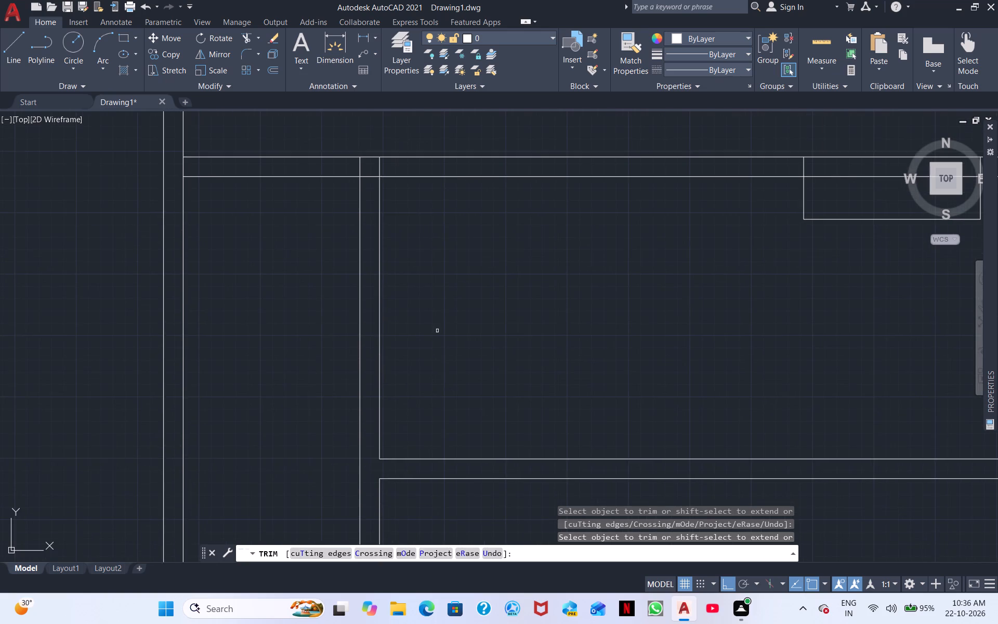
middle_click_drag(427, 302, 404, 409)
left_click(355, 275)
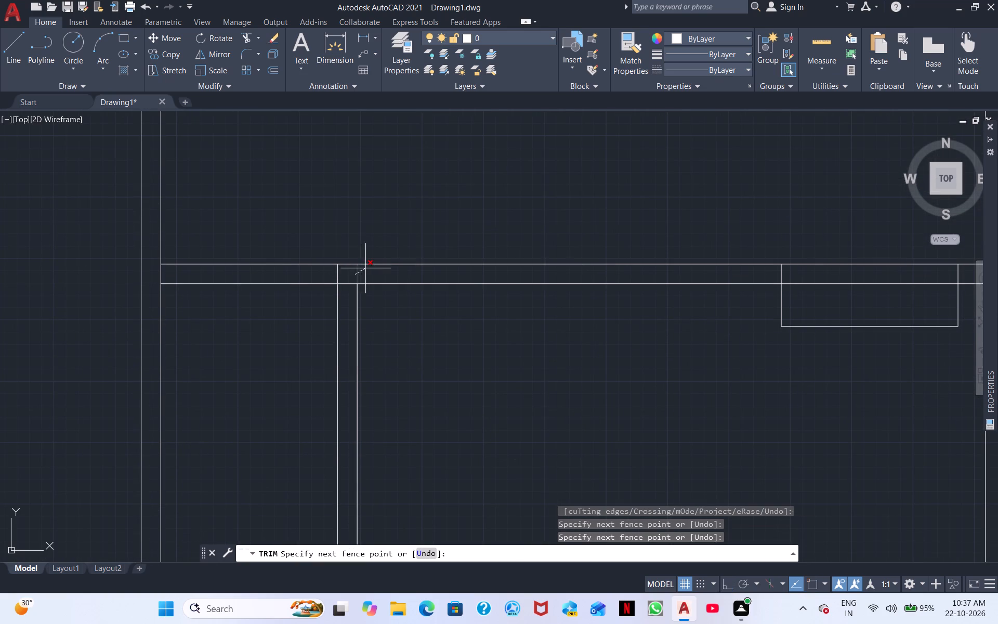
left_click(366, 268)
Cut the door opening through the upper cross wall and trim the outline remnants projecting below its jambs.
scroll(437, 355, "down", 2)
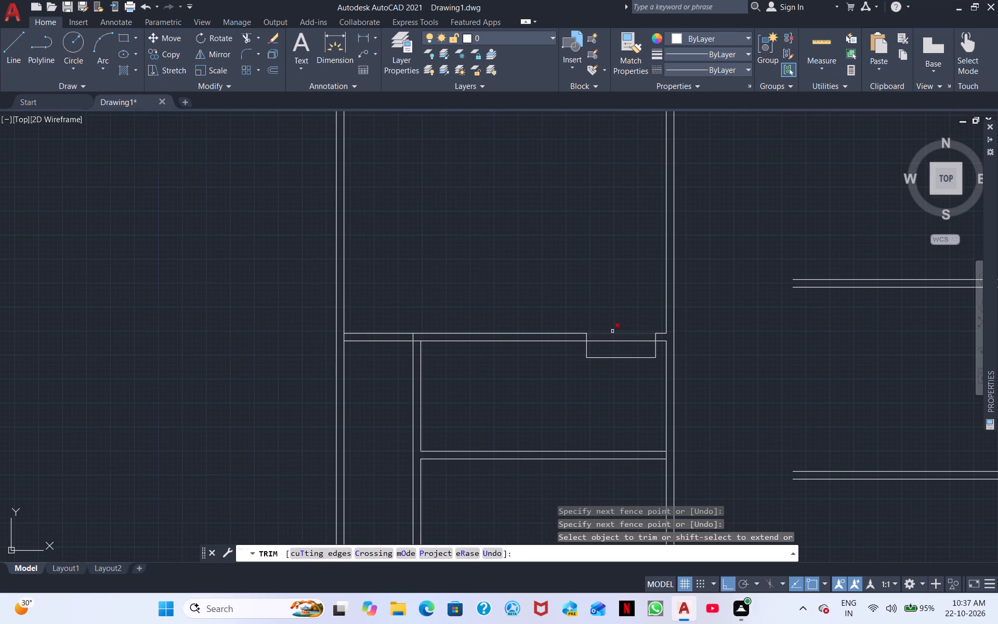
left_click_drag(612, 328, 616, 383)
left_click(586, 351)
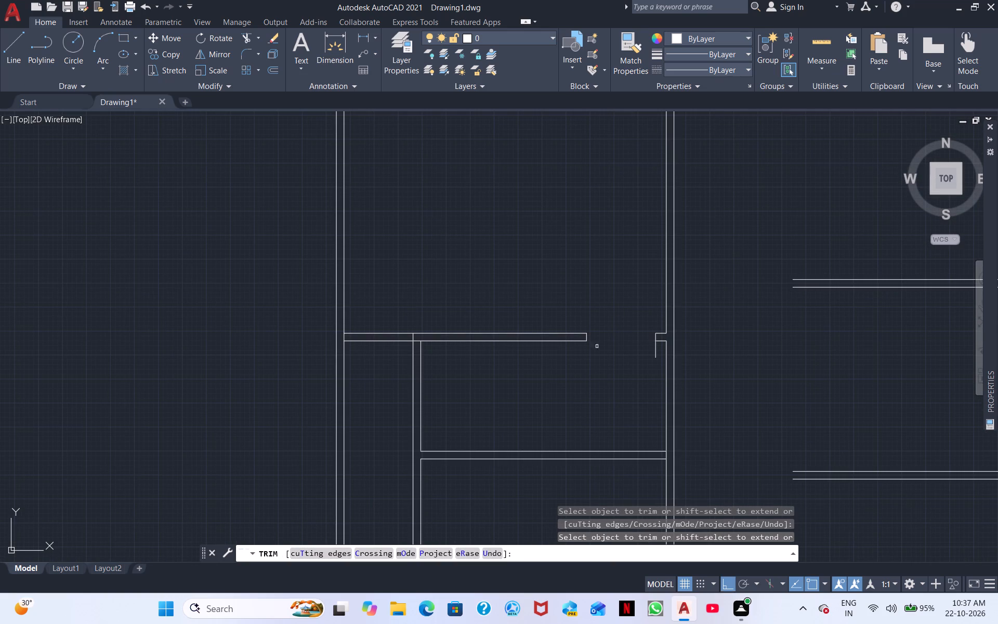
left_click(655, 351)
Cut the door opening through the lower cross wall and trim the outline remnants projecting below its jambs.
middle_click_drag(524, 386, 493, 271)
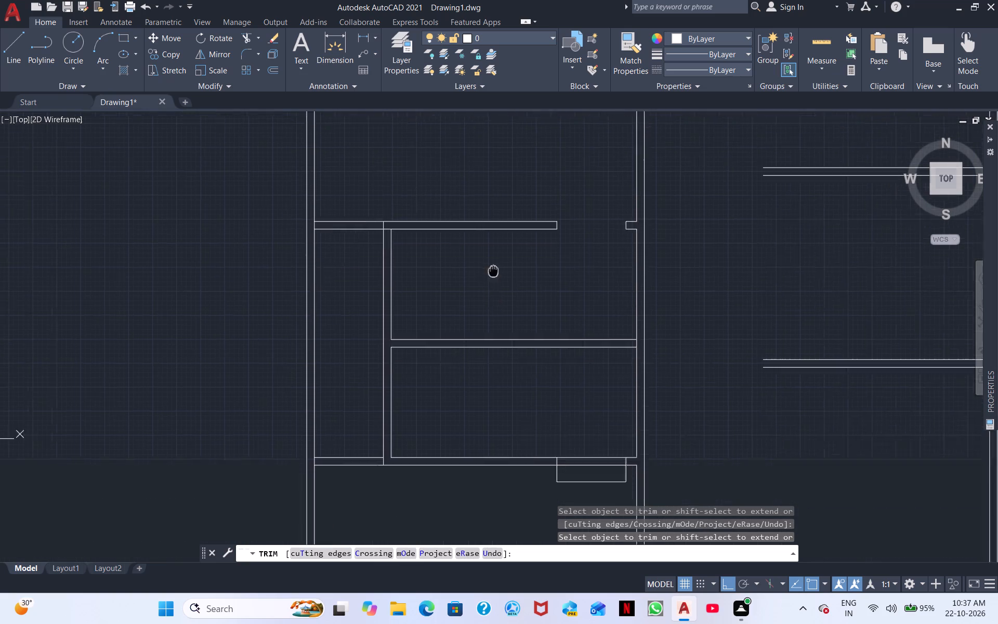
middle_click_drag(493, 271, 479, 238)
left_click_drag(573, 408, 565, 460)
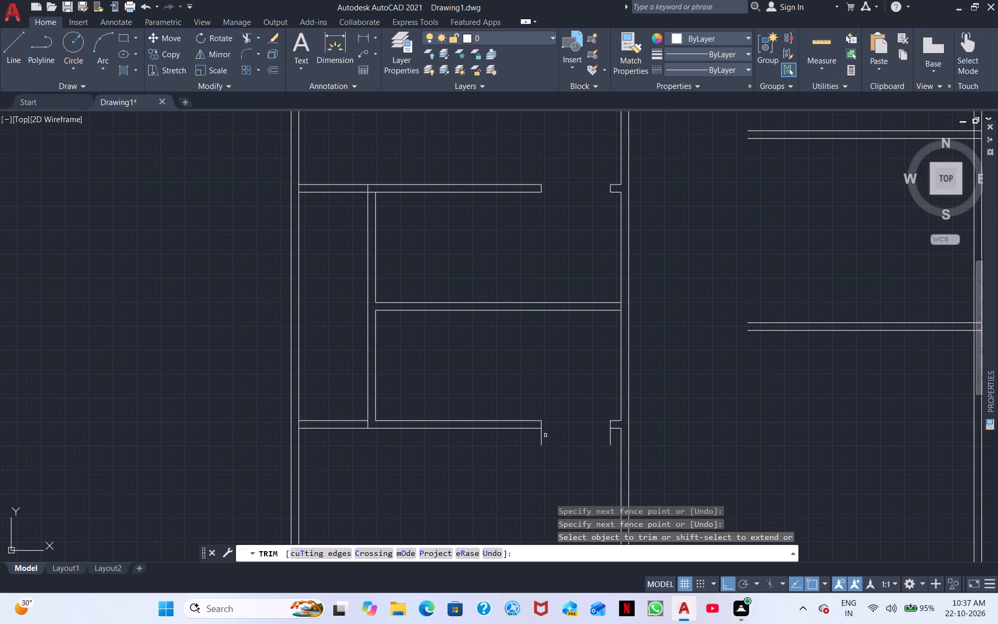
left_click(543, 435)
left_click(612, 434)
Try to trim the bottom lines of the upper and lower cross walls between the left outer wall and the vertical partition.
scroll(540, 465, "down", 2)
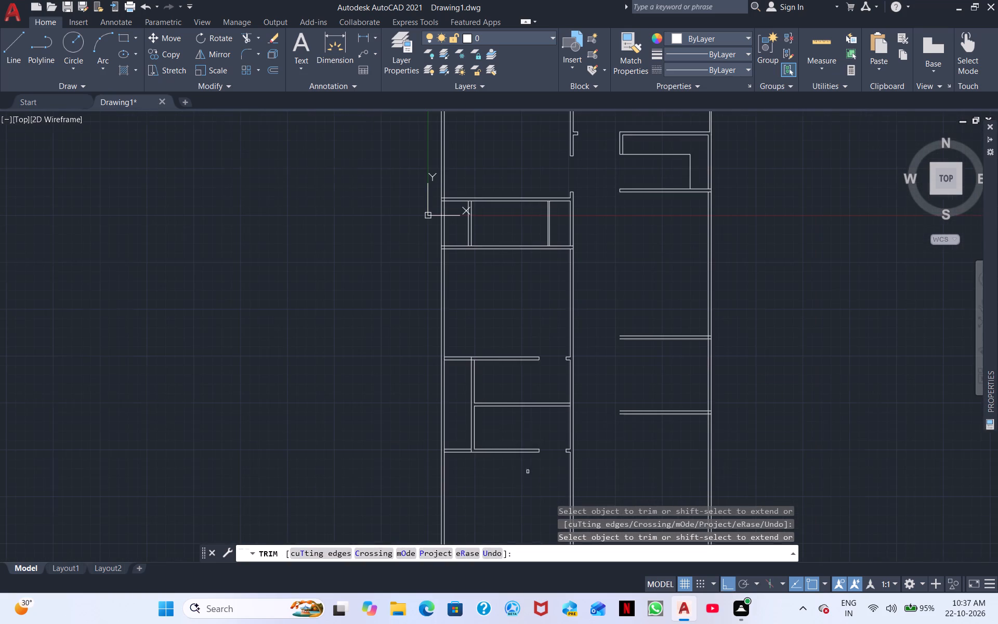
scroll(499, 417, "up", 3)
middle_click_drag(498, 415, 656, 407)
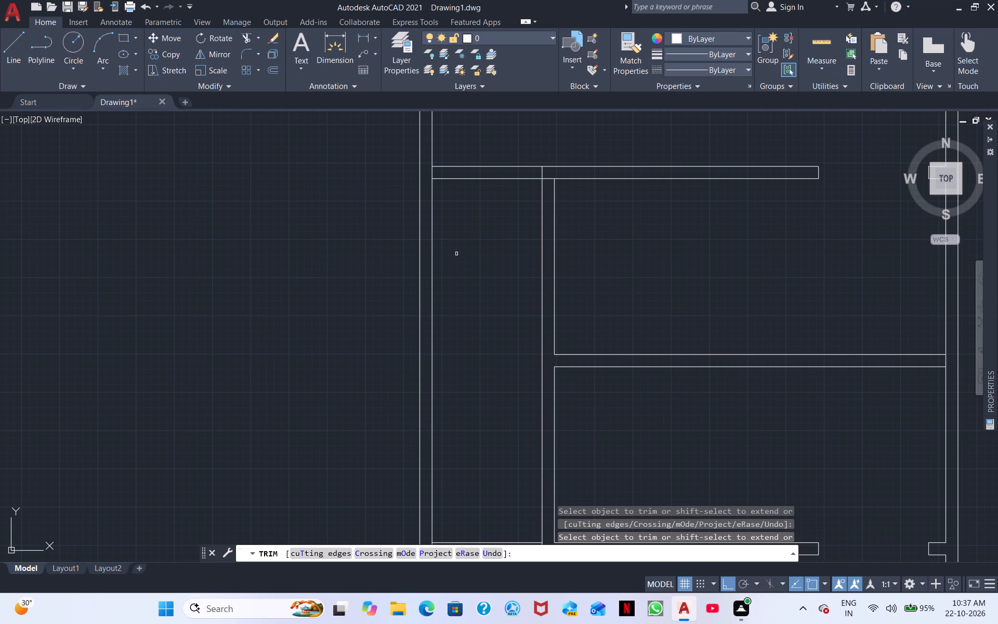
scroll(453, 268, "down", 1)
middle_click_drag(464, 264, 444, 227)
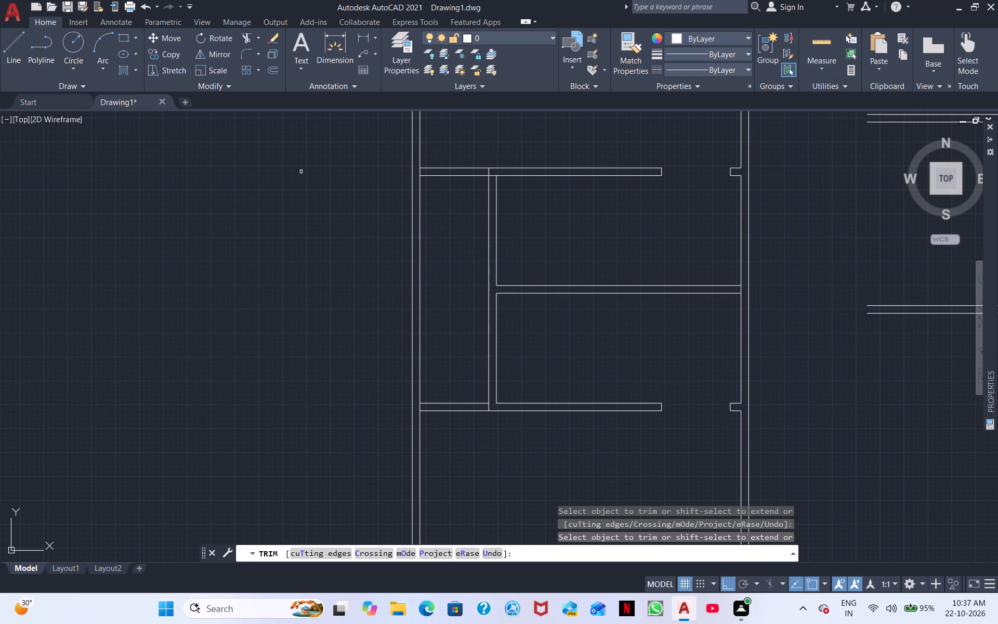
left_click(438, 176, "shift")
left_click(434, 412, "shift")
Draw a horizontal line inside the upper cross wall, just below its top line, from the left outer wall to the vertical partition.
left_click(14, 45)
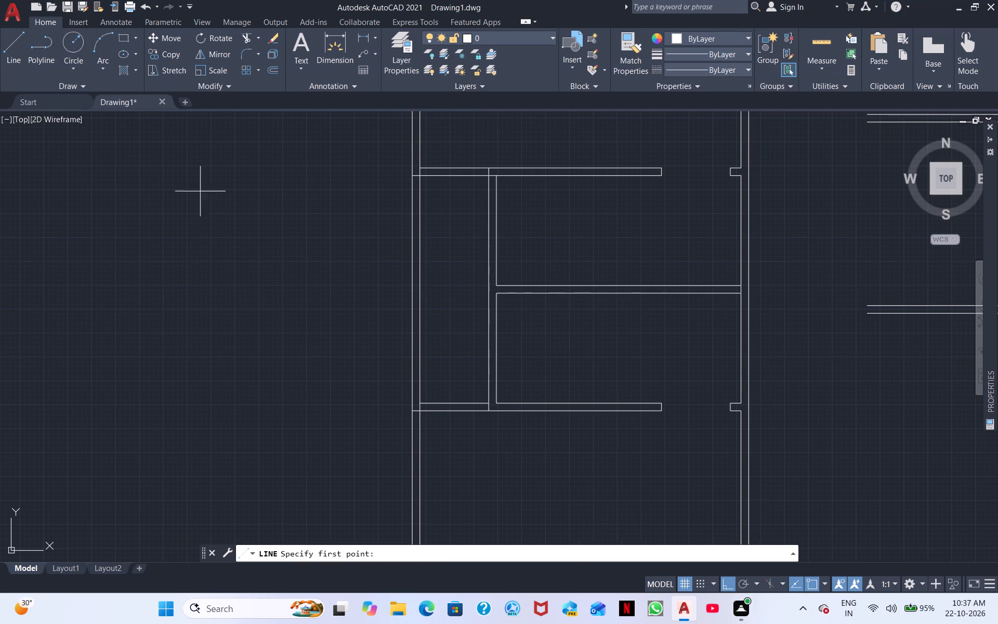
scroll(365, 199, "up", 3)
middle_click_drag(540, 210, 240, 539)
scroll(240, 538, "up", 1)
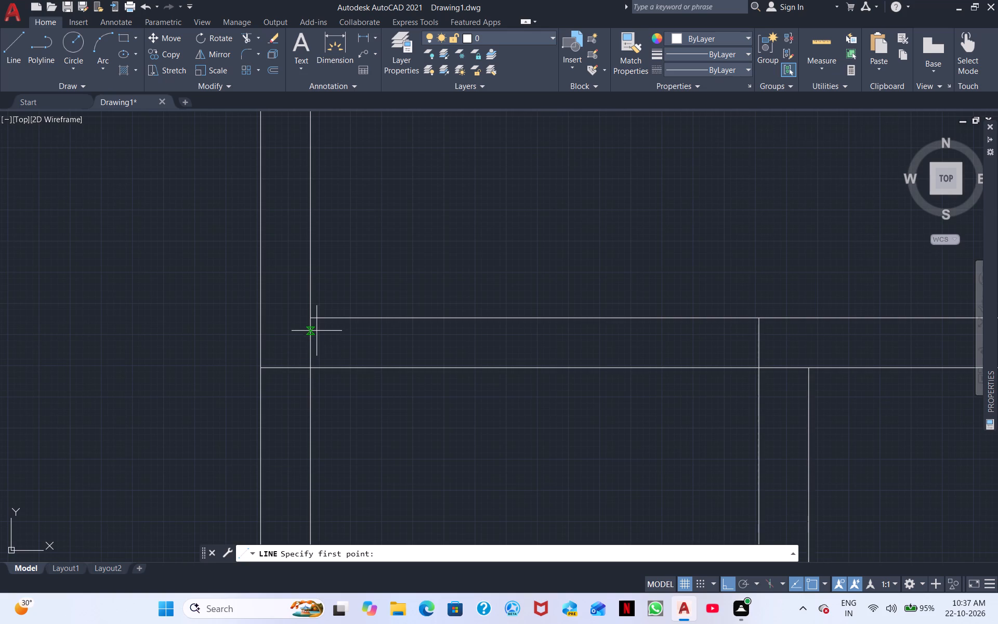
left_click(312, 330)
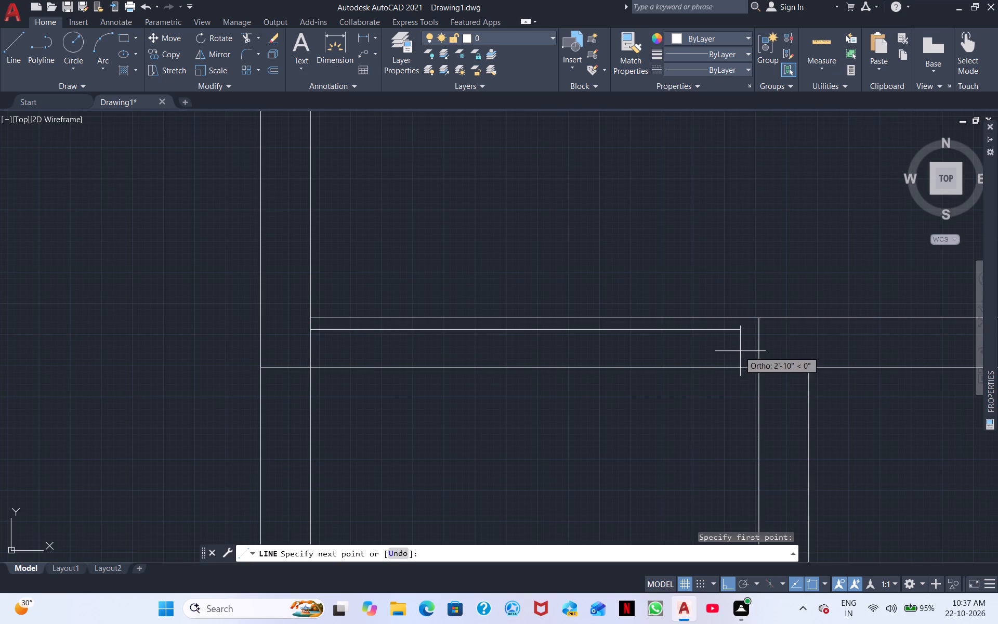
left_click(758, 331)
right_click(687, 337)
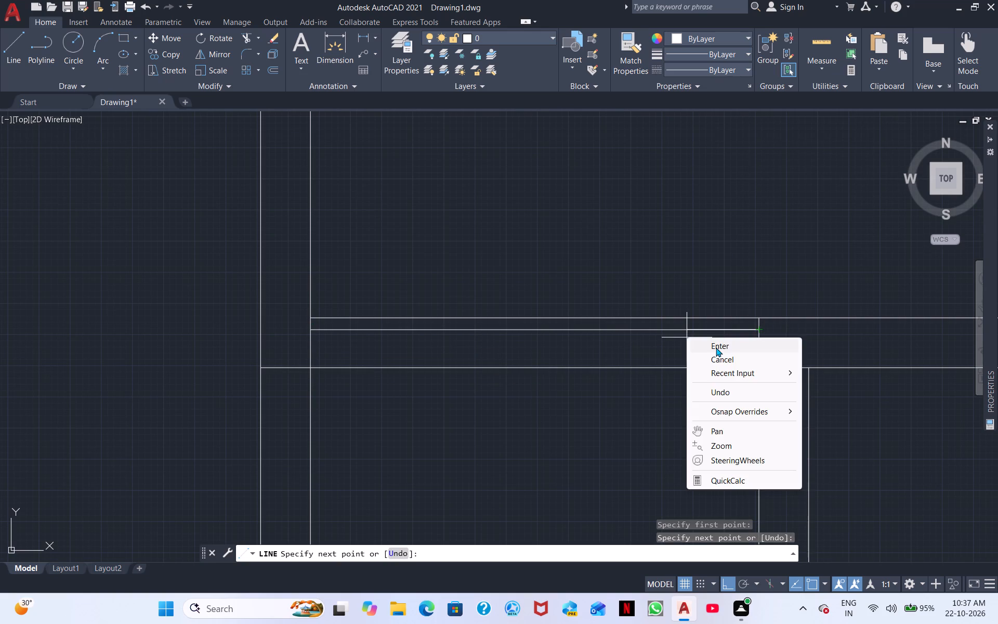
left_click(716, 347)
Draw a second horizontal line near mid-thickness of the upper cross wall, from the left outer wall to the vertical partition.
right_click(336, 344)
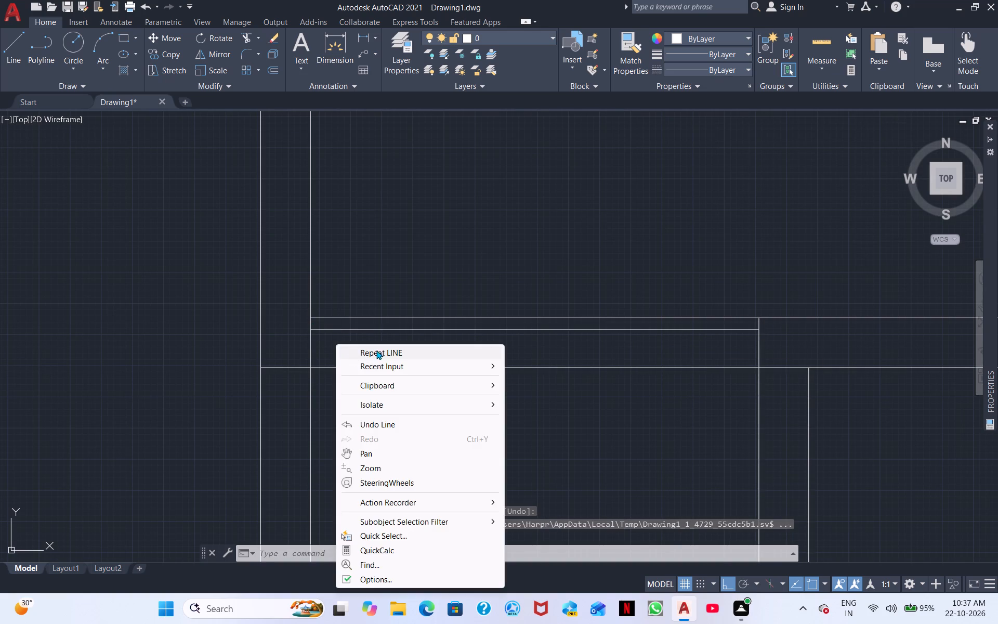
left_click(376, 350)
left_click(312, 345)
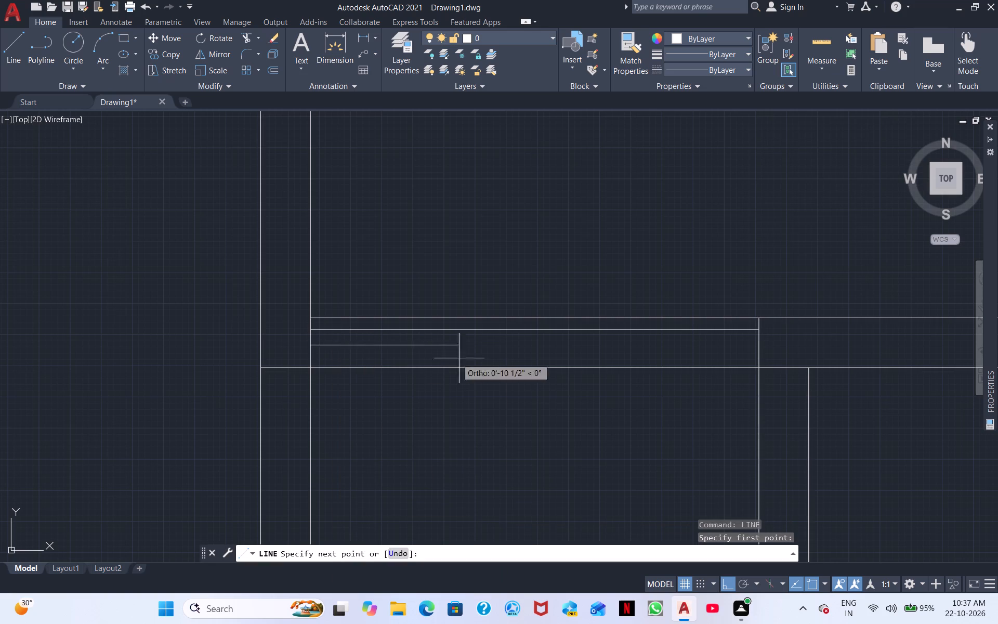
left_click(757, 345)
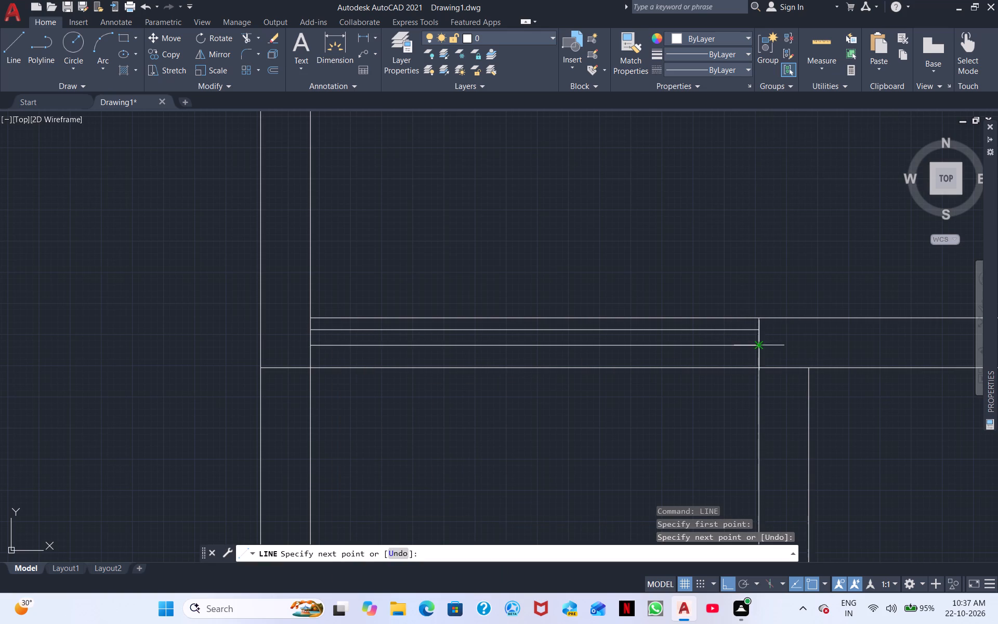
right_click(755, 348)
left_click(770, 356)
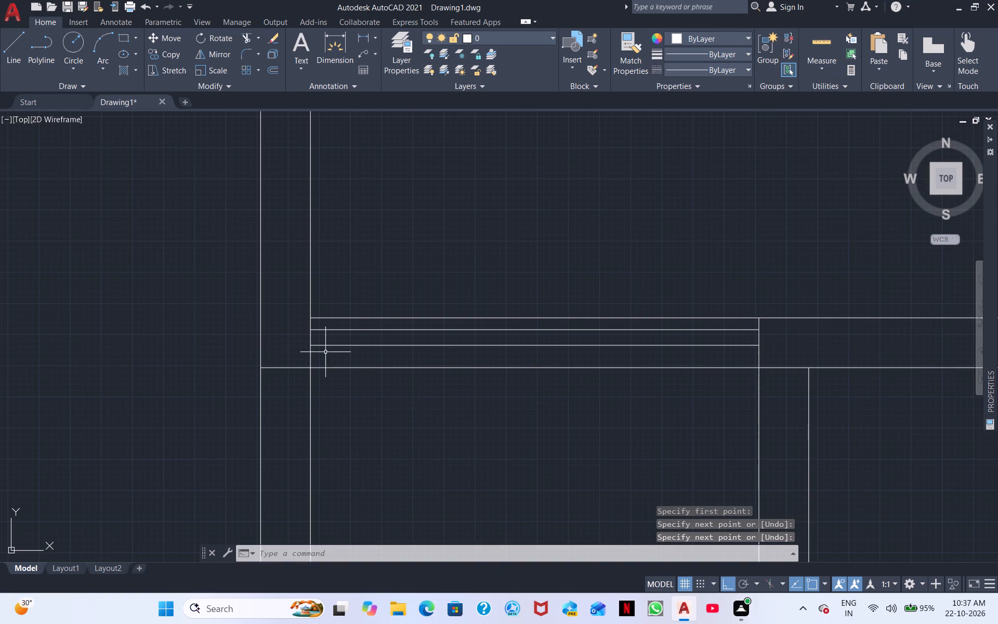
Draw a third horizontal line inside the upper cross wall, just above its bottom line, from the left outer wall to the vertical partition.
right_click(325, 352)
left_click(389, 116)
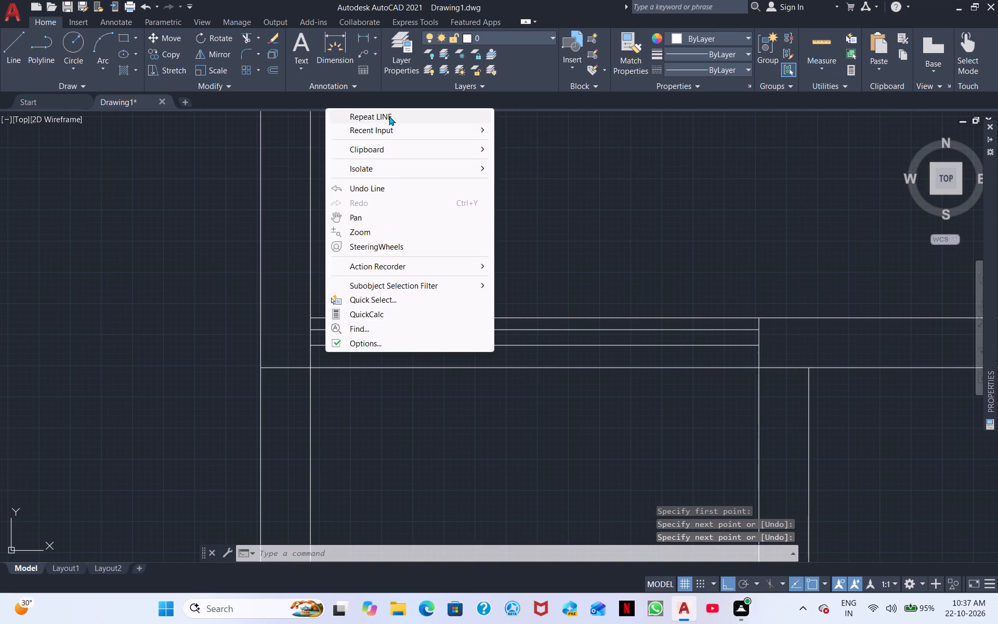
scroll(312, 363, "up", 2)
left_click(307, 347)
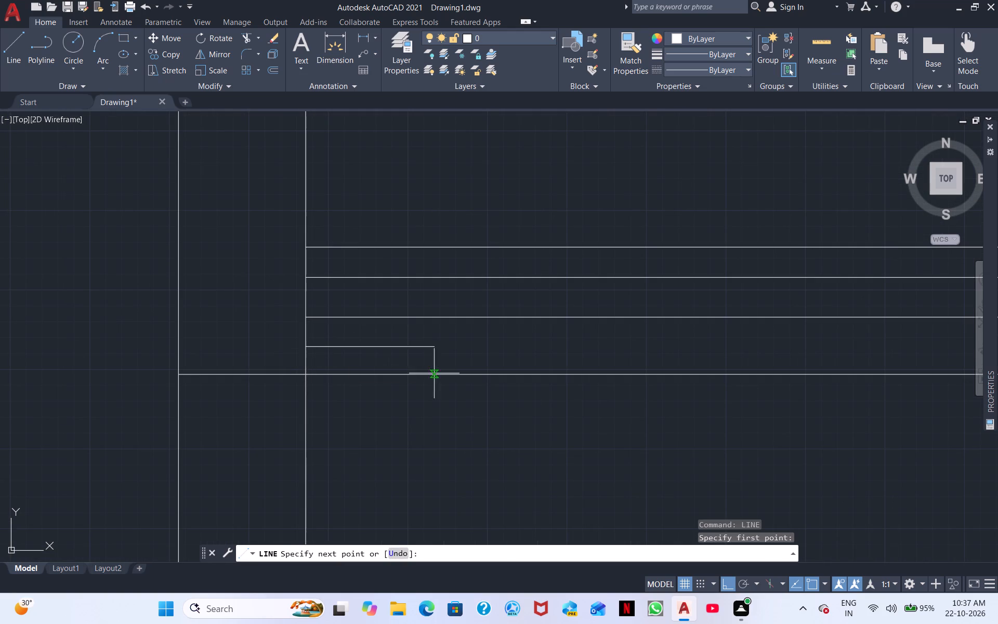
middle_click_drag(725, 384, 108, 373)
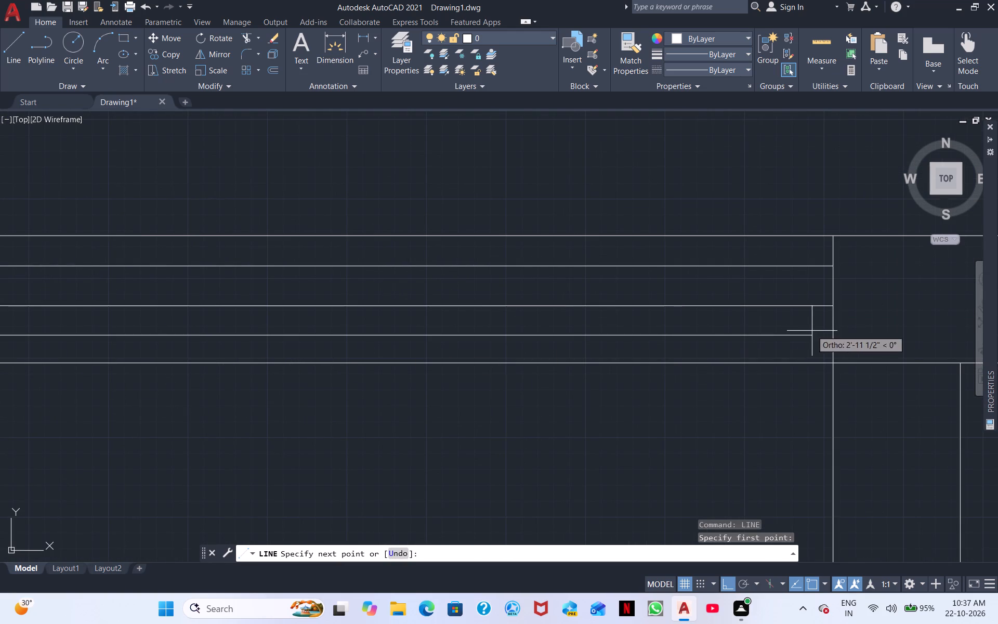
left_click(831, 332)
right_click(682, 392)
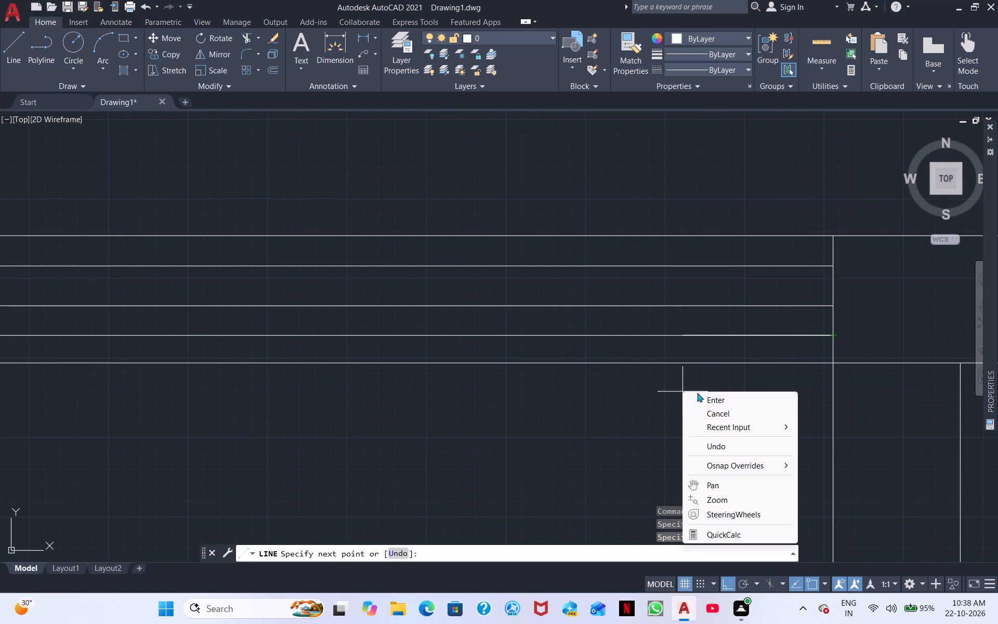
left_click(704, 398)
Copy the three inner lines of the upper cross wall straight down into the lower cross wall between the left outer wall and vertical partition.
scroll(589, 454, "down", 2)
middle_click_drag(557, 447, 550, 269)
scroll(490, 369, "down", 1)
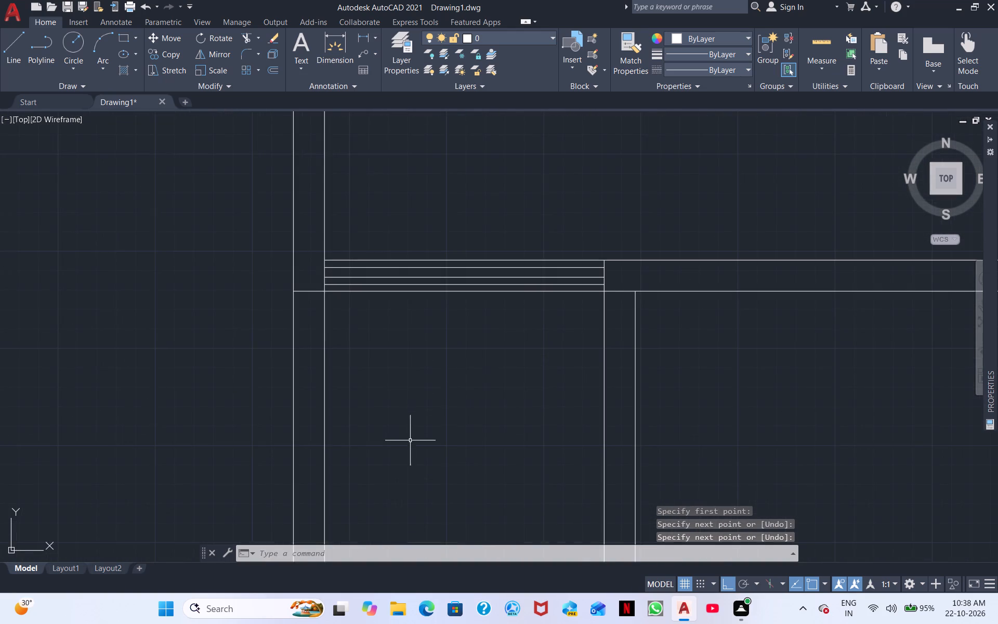
middle_click_drag(410, 440, 533, 269)
middle_click_drag(526, 283, 439, 446)
scroll(436, 439, "down", 1)
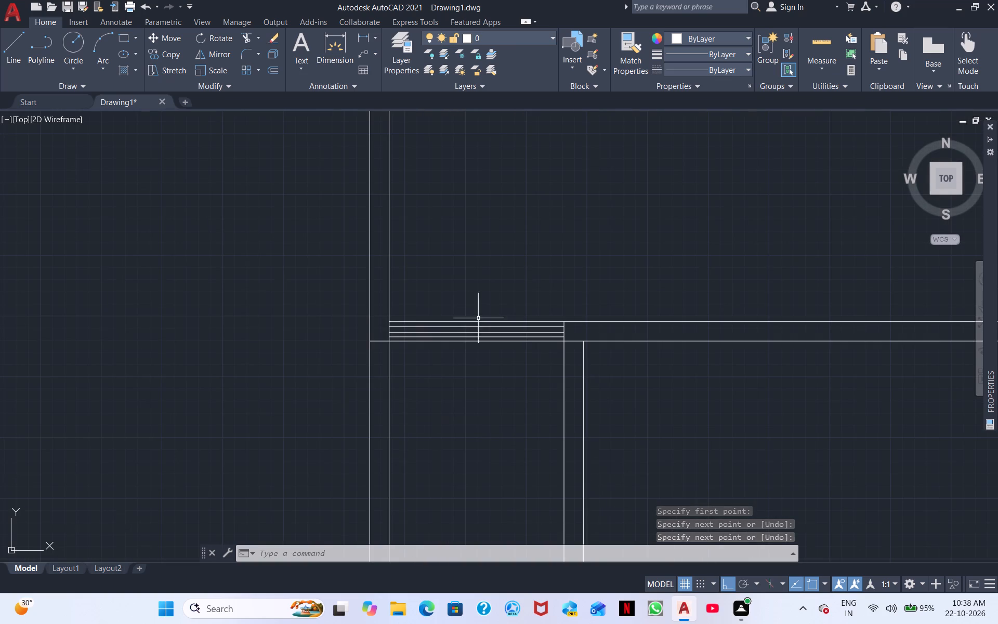
scroll(457, 344, "up", 3)
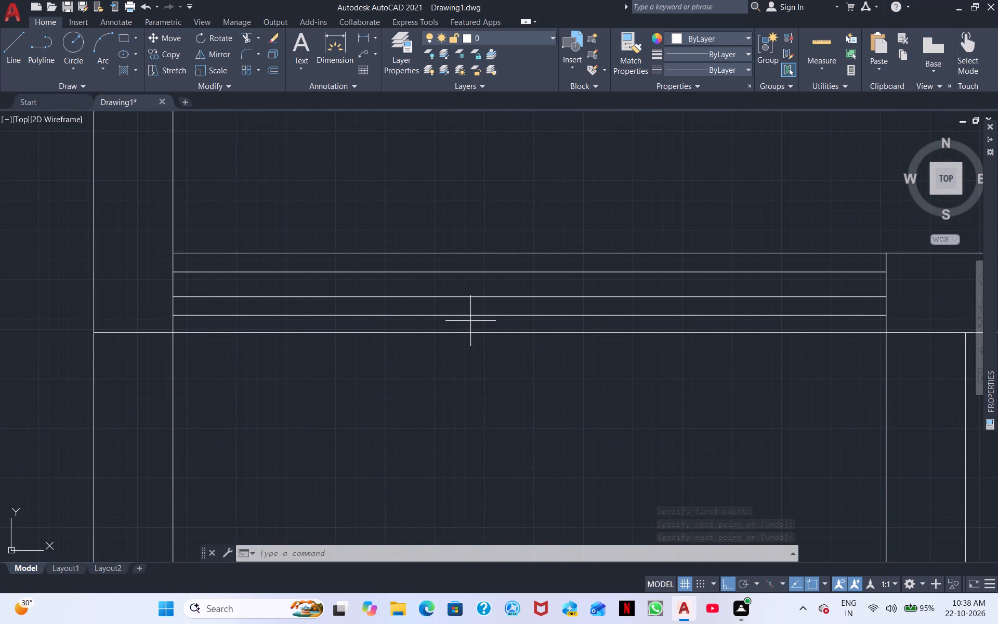
left_click(470, 321)
left_click(424, 262)
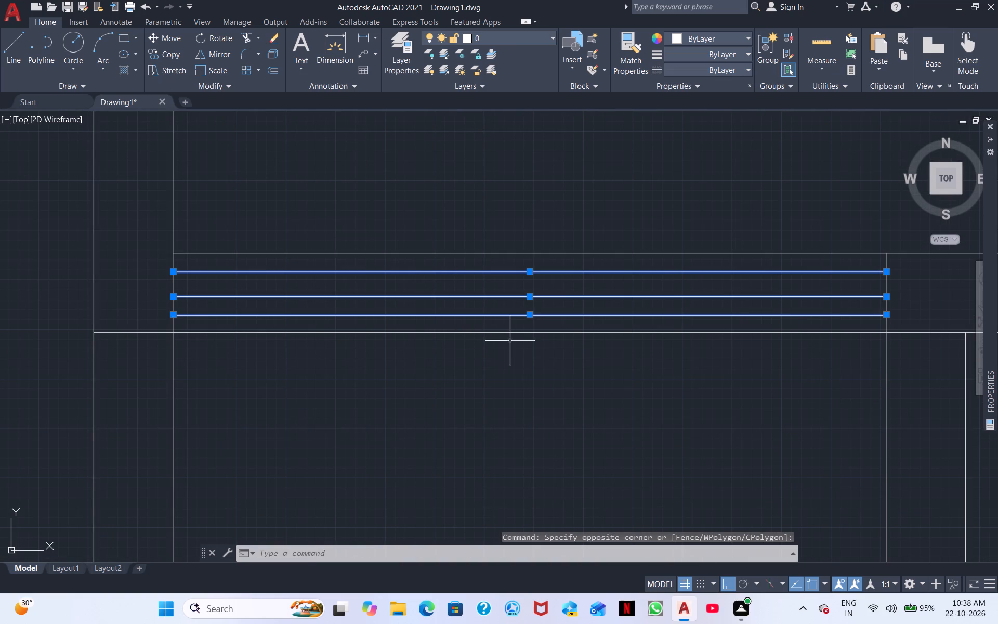
right_click(516, 370)
left_click(551, 181)
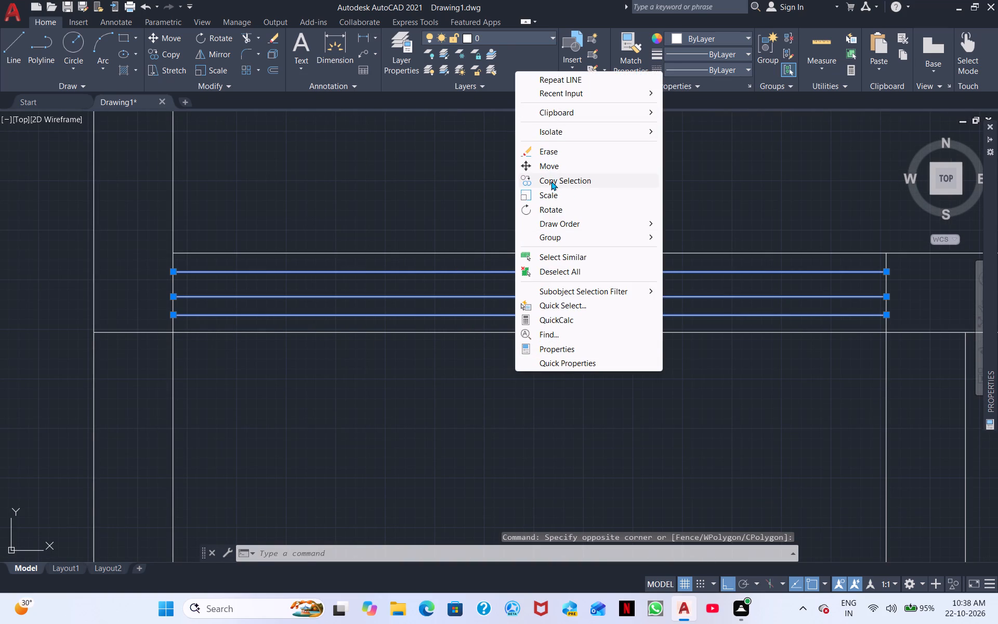
middle_click_drag(335, 351, 483, 290)
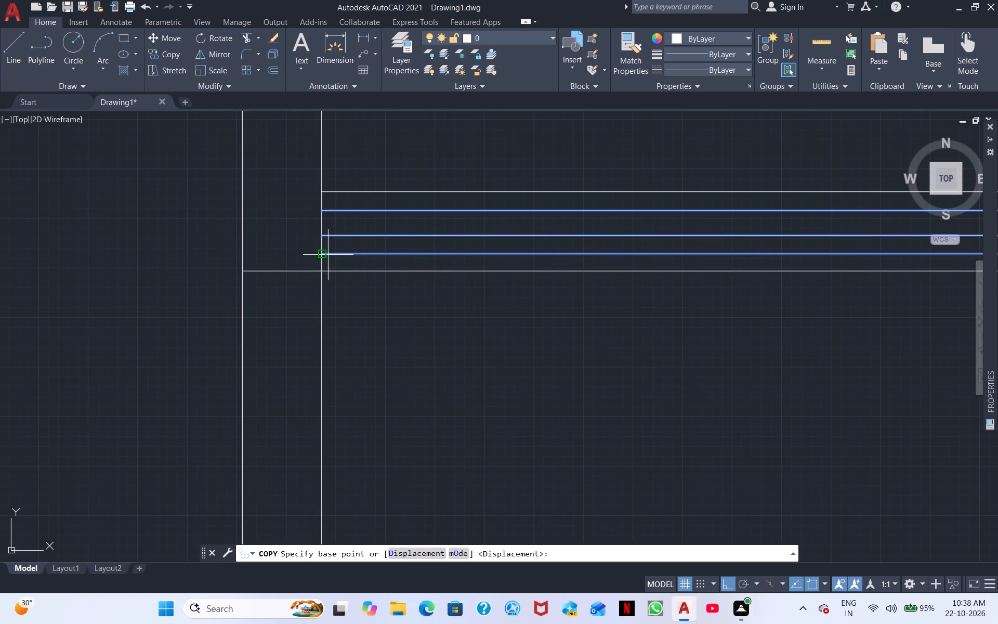
left_click(326, 256)
scroll(344, 411, "down", 3)
middle_click_drag(350, 433, 379, 243)
scroll(389, 198, "up", 1)
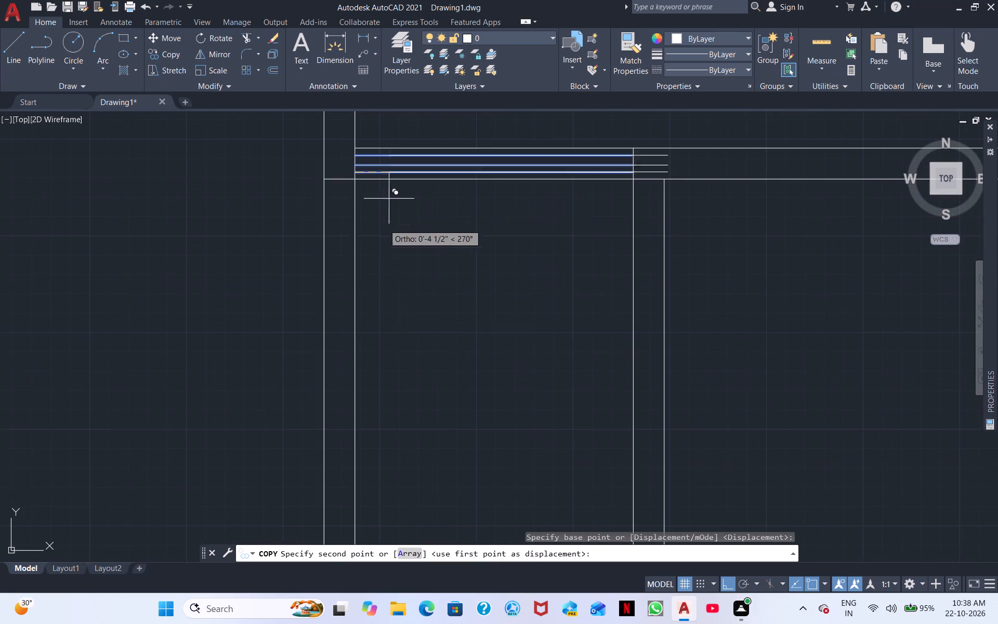
middle_click_drag(362, 382, 371, 213)
middle_click_drag(356, 352, 371, 296)
scroll(367, 309, "down", 2)
scroll(381, 350, "down", 1)
scroll(367, 419, "down", 3)
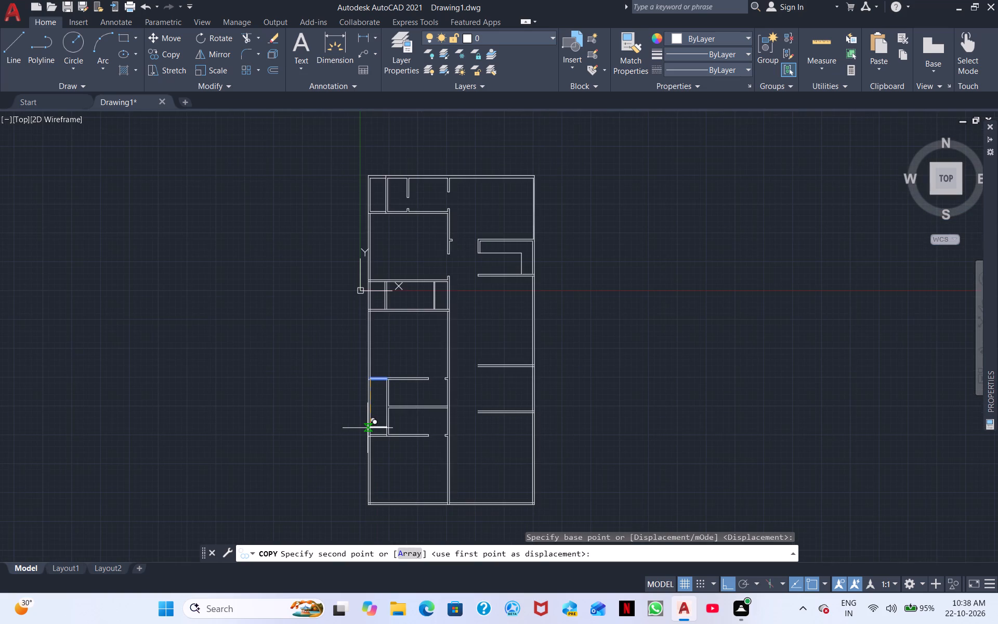
scroll(367, 428, "up", 3)
middle_click_drag(366, 434, 384, 350)
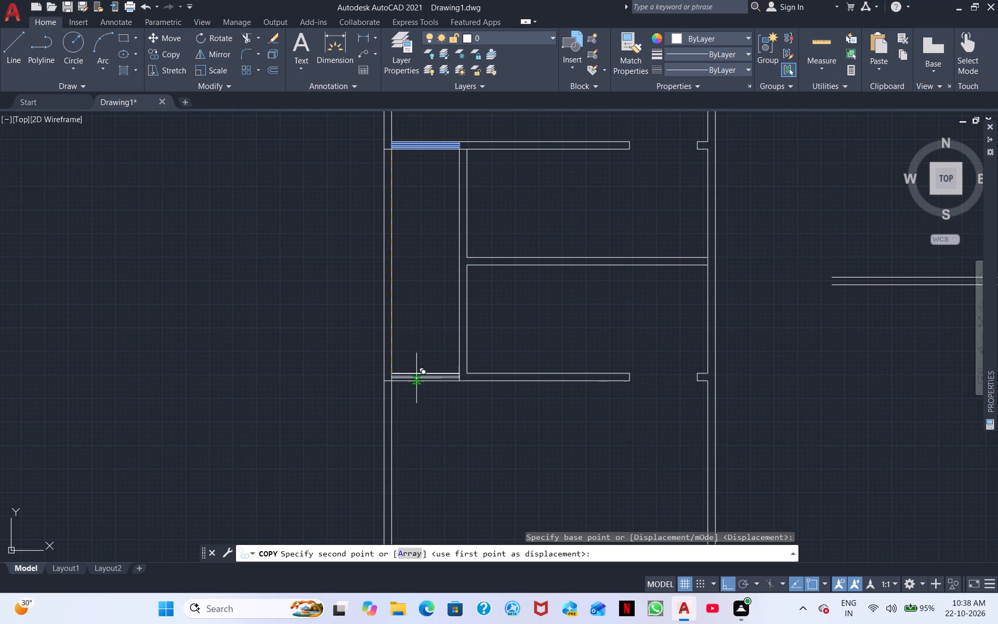
scroll(385, 381, "up", 5)
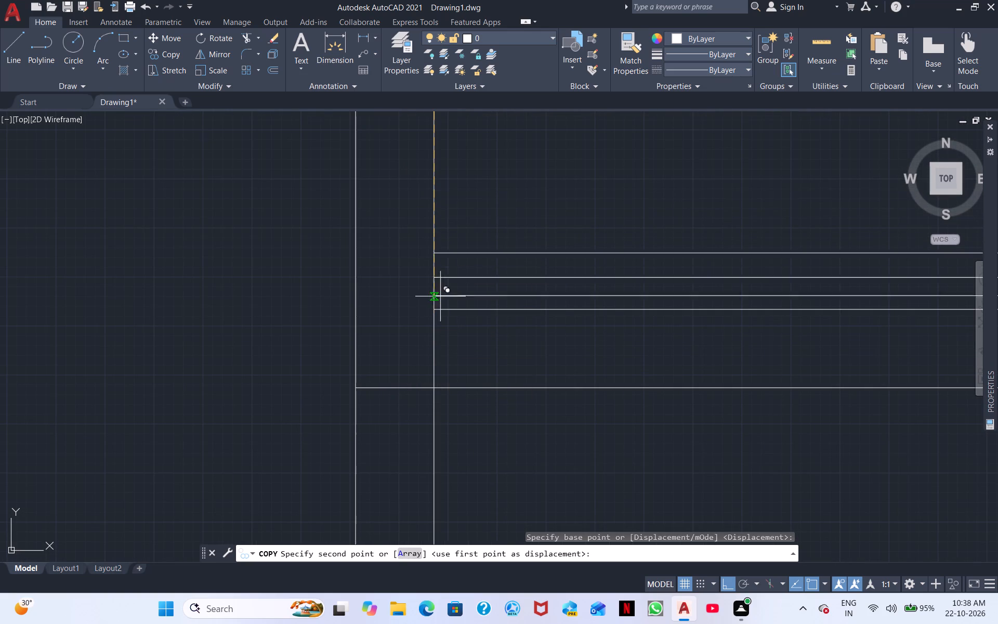
left_click(434, 367)
right_click(559, 217)
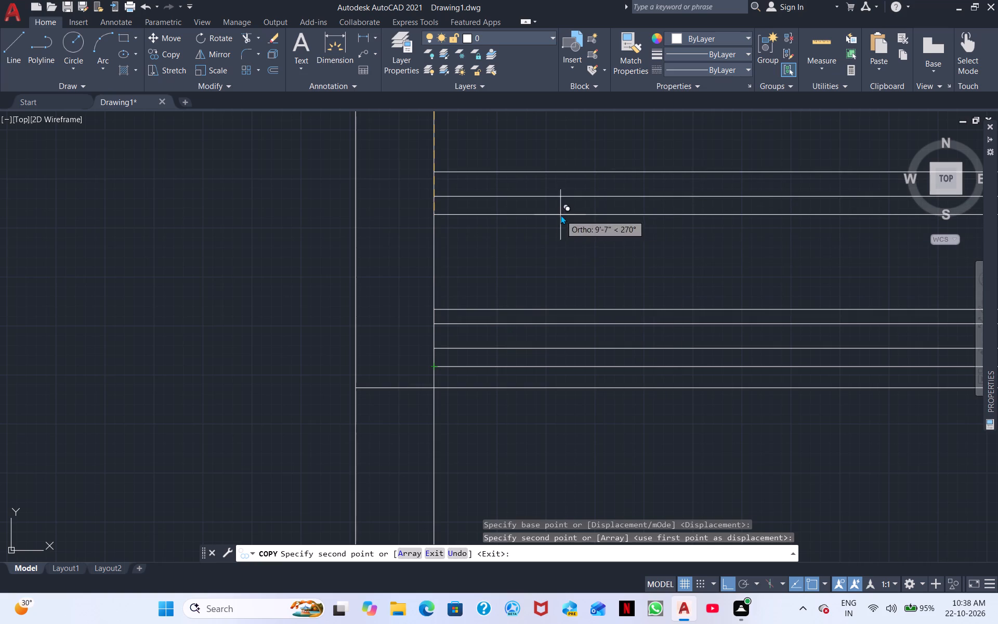
left_click(616, 218)
Draw a short vertical line across the bottom outer wall of the lower-left room, about a quarter of the room's width from the left wall.
scroll(612, 220, "down", 1)
scroll(682, 239, "down", 2)
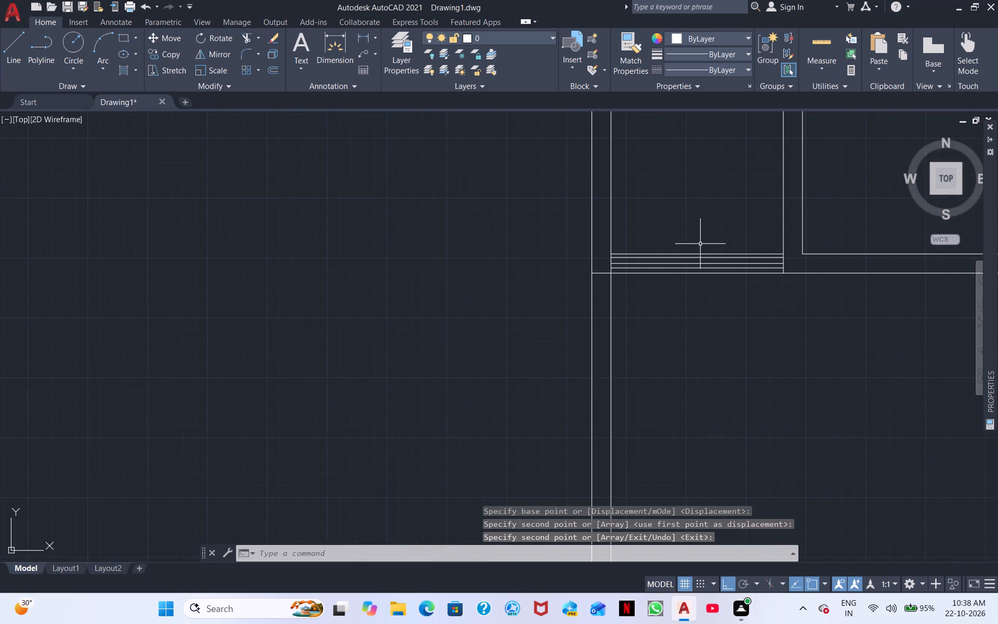
middle_click_drag(697, 246, 235, 248)
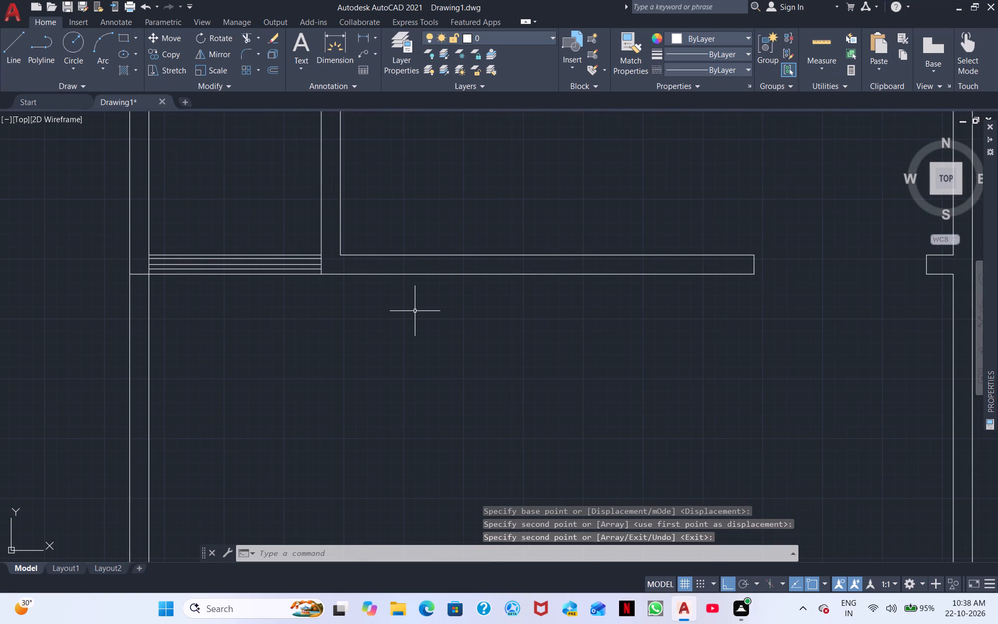
scroll(415, 311, "down", 2)
middle_click_drag(393, 311, 318, 303)
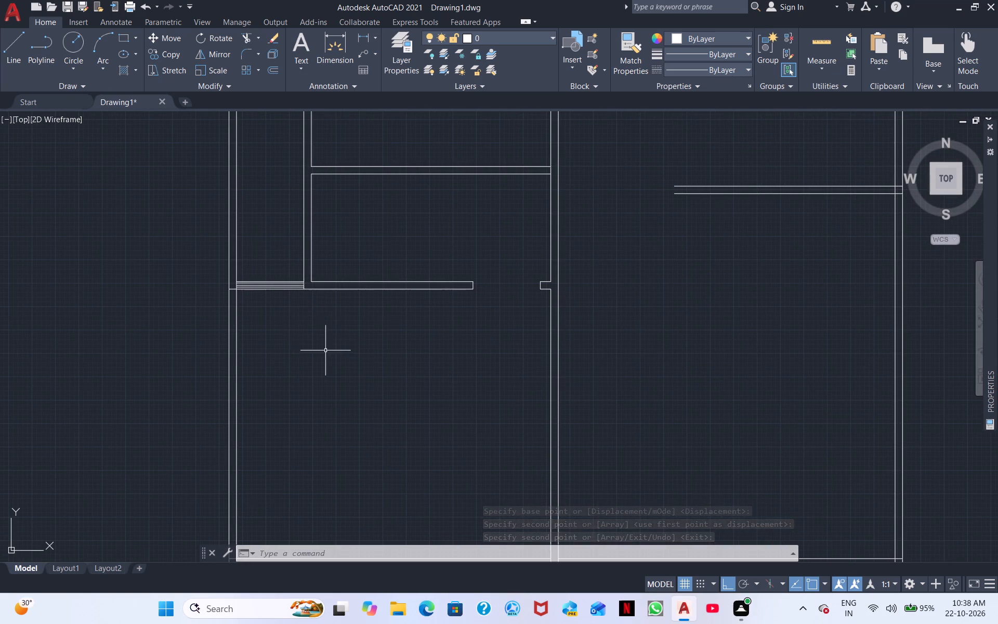
scroll(327, 354, "down", 2)
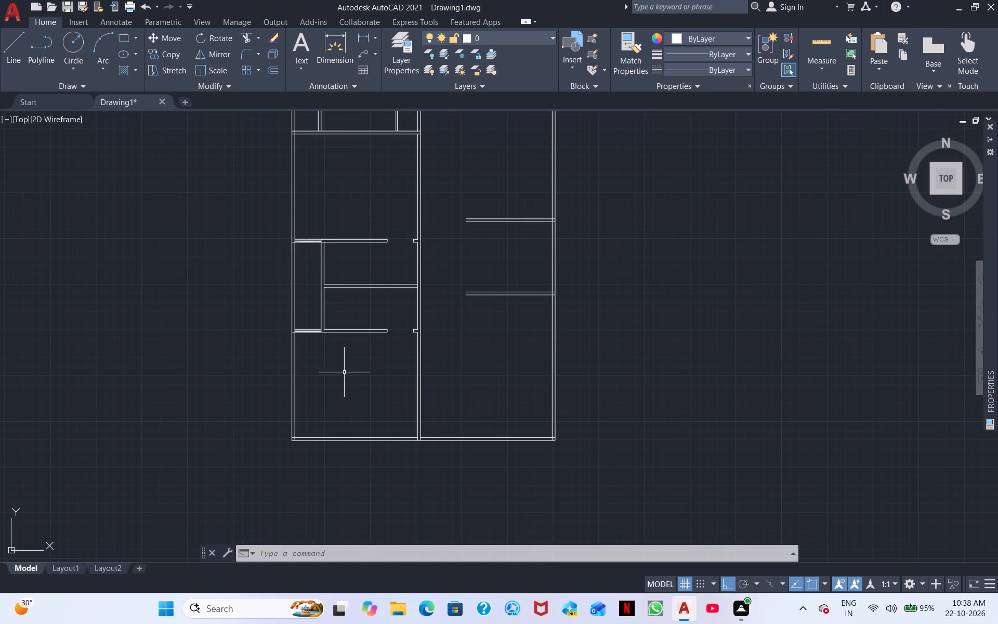
middle_click_drag(348, 368, 353, 296)
middle_click_drag(370, 353, 364, 335)
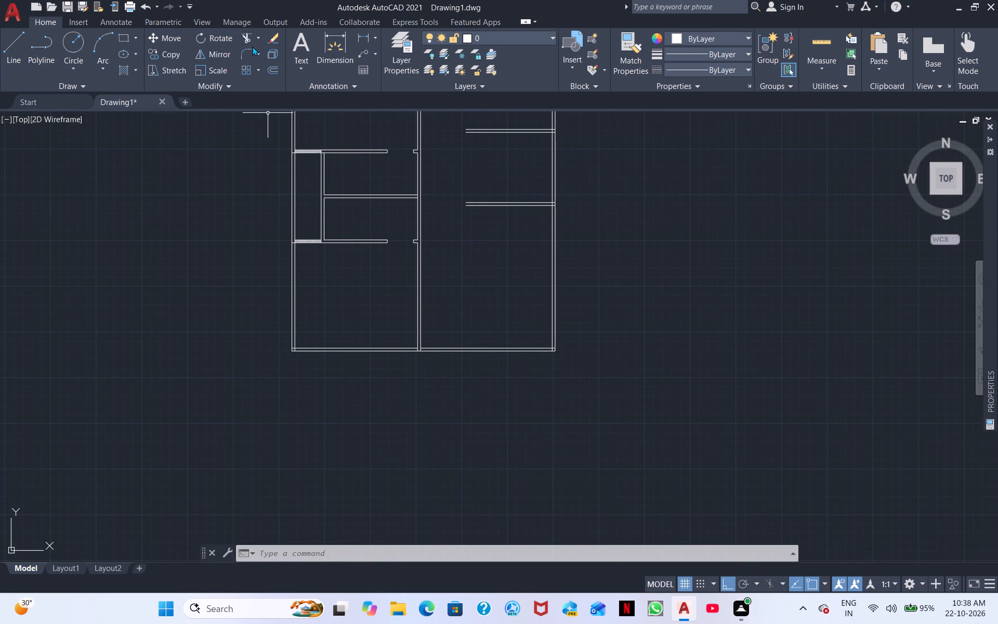
left_click(26, 51)
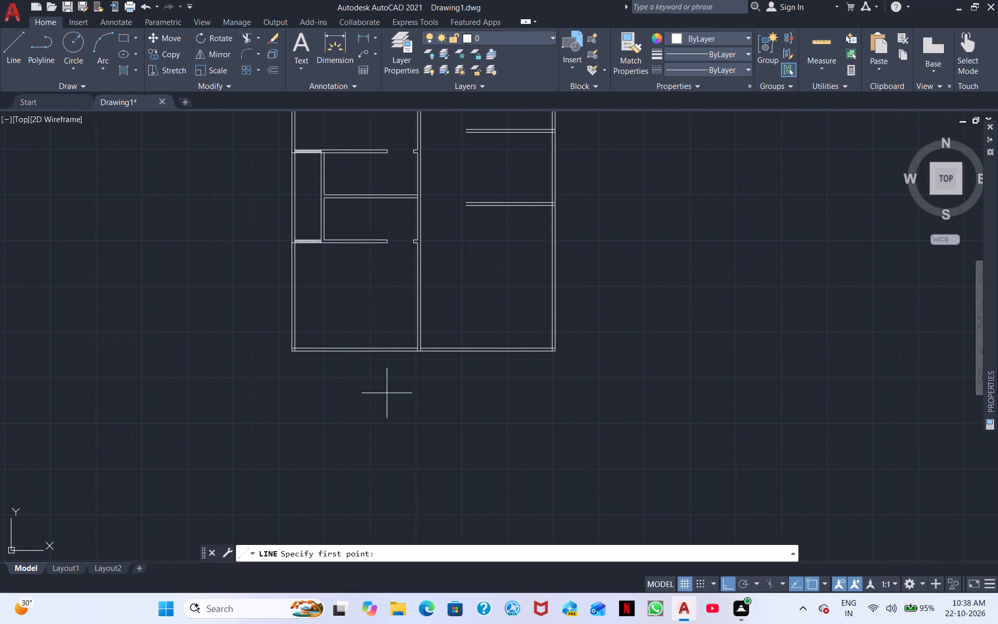
scroll(375, 382, "up", 3)
middle_click_drag(280, 295, 514, 399)
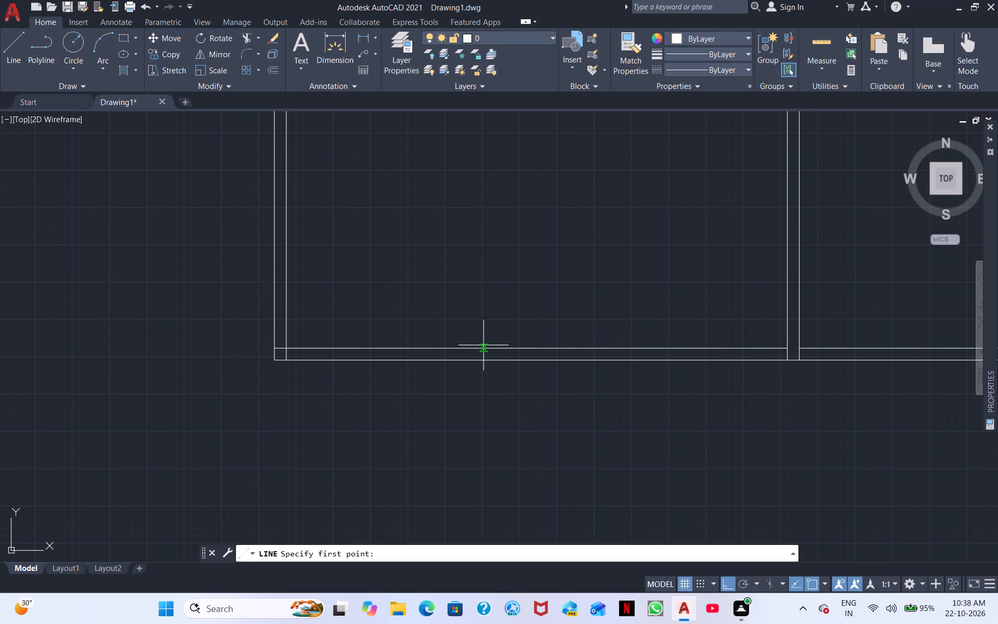
left_click(418, 349)
left_click(417, 361)
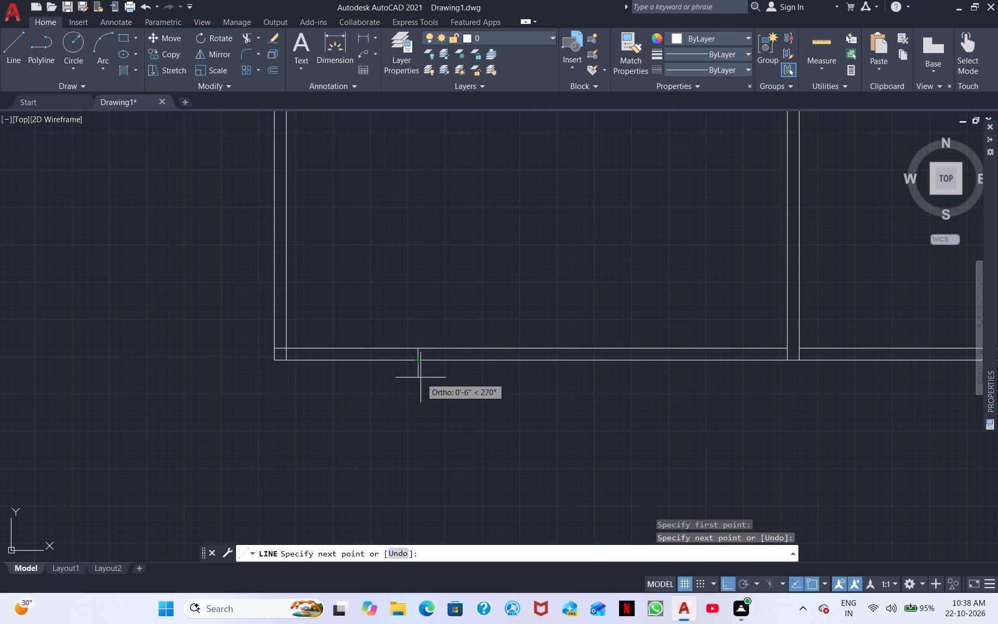
right_click(421, 378)
left_click(452, 383)
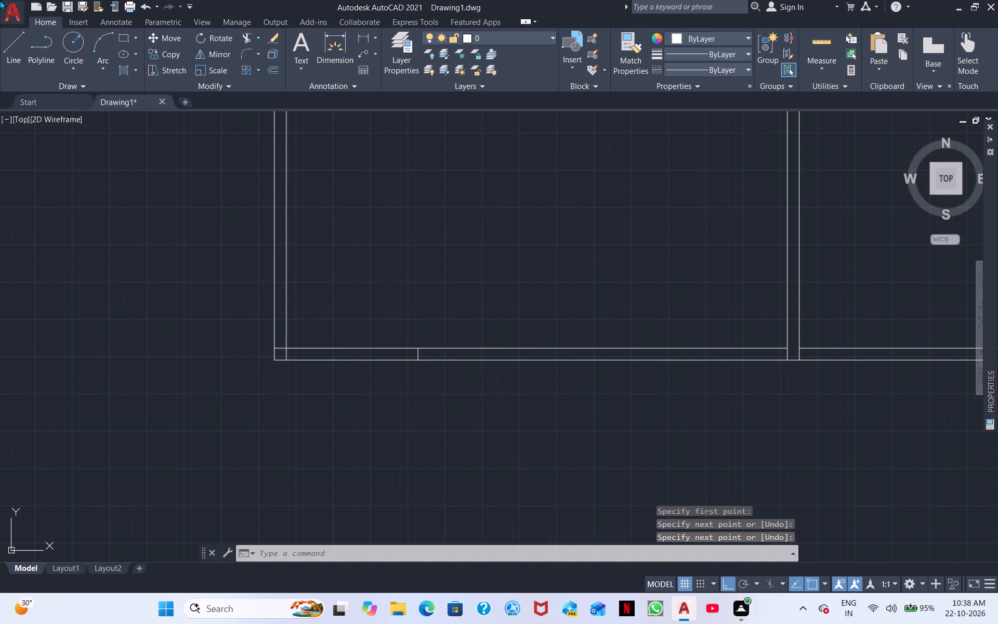
Draw a second short vertical line across the same bottom wall, about a fifth of the room's width from the central wall.
left_click(11, 43)
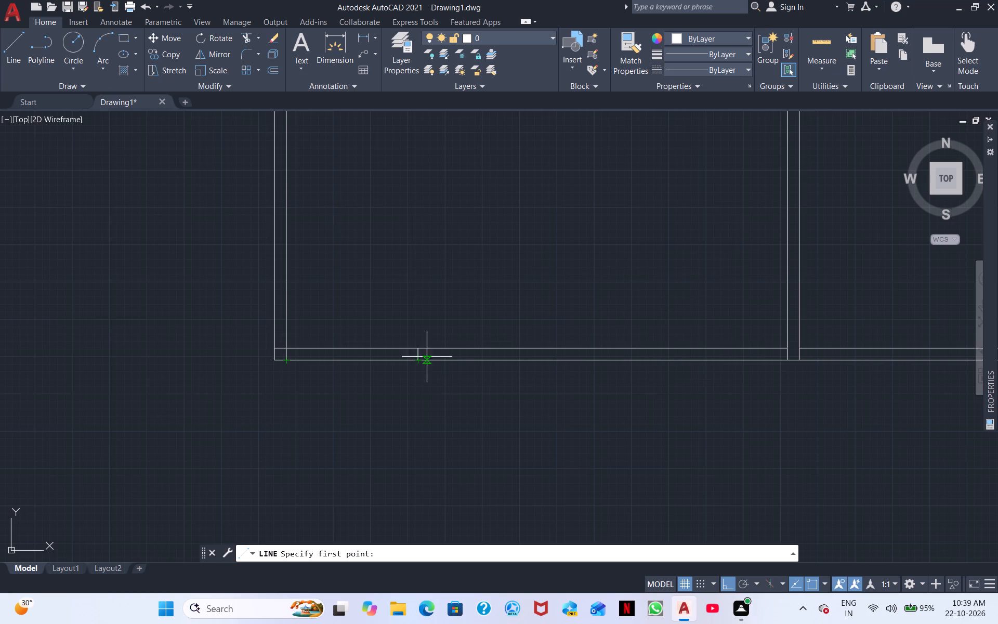
left_click(683, 349)
left_click(682, 362)
right_click(595, 393)
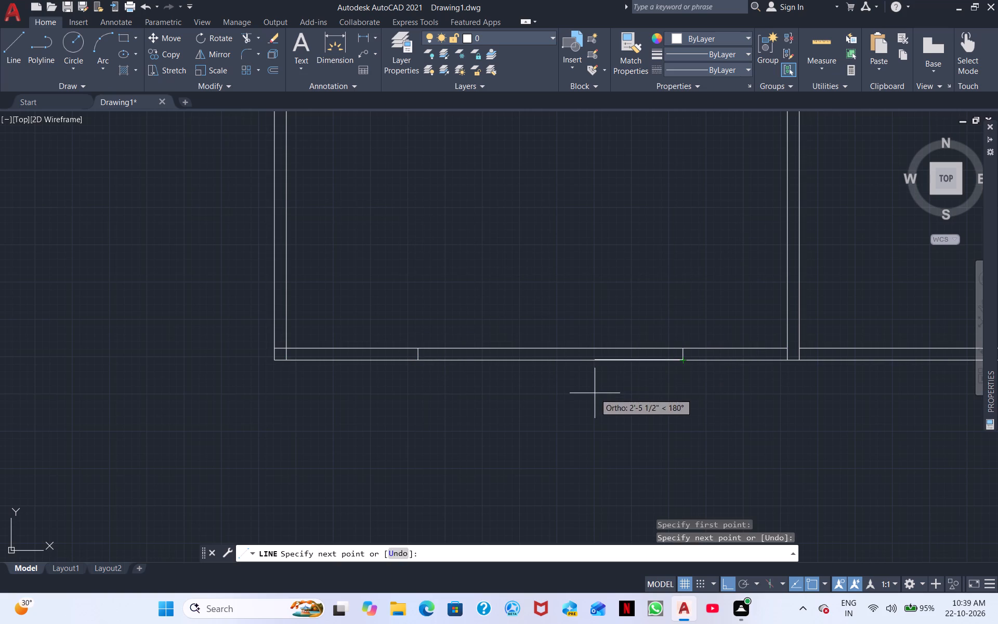
left_click(618, 397)
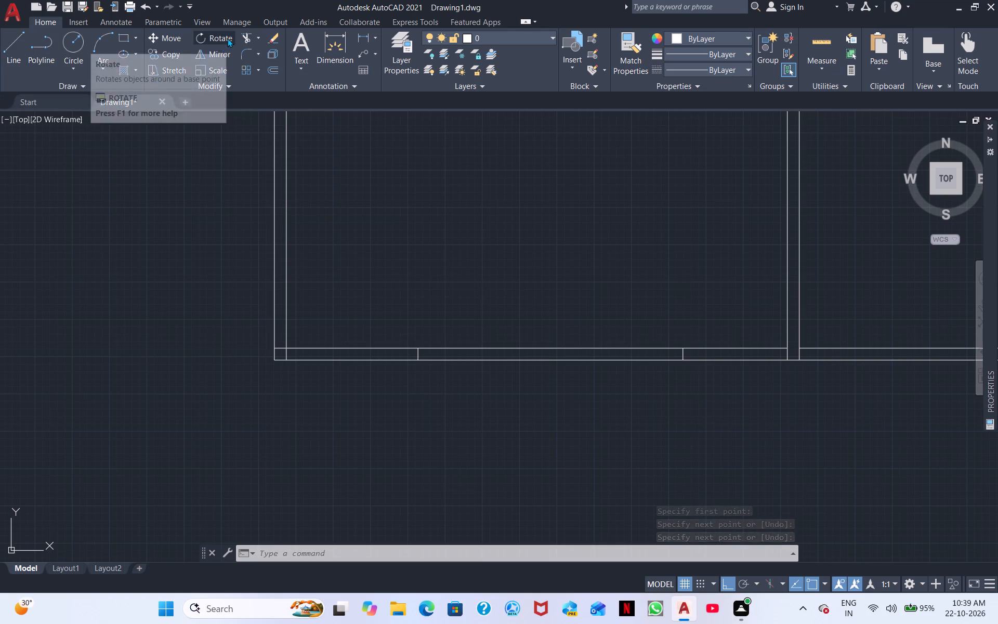
Trim the bottom wall's outer line on both sides of the two short vertical lines, keeping the segment between them.
left_click(246, 37)
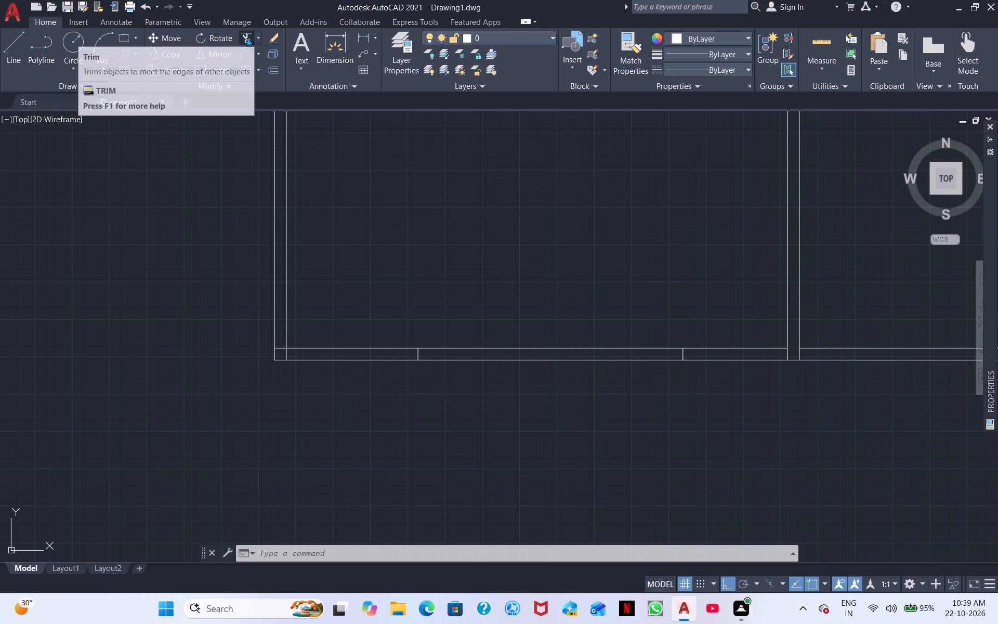
left_click(349, 358)
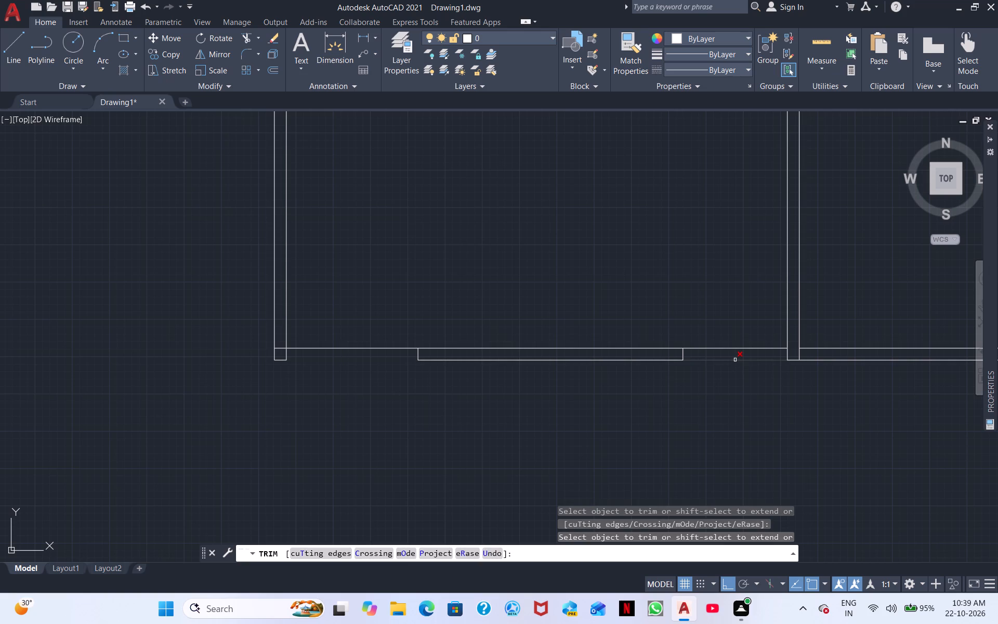
left_click(735, 360)
right_click(724, 413)
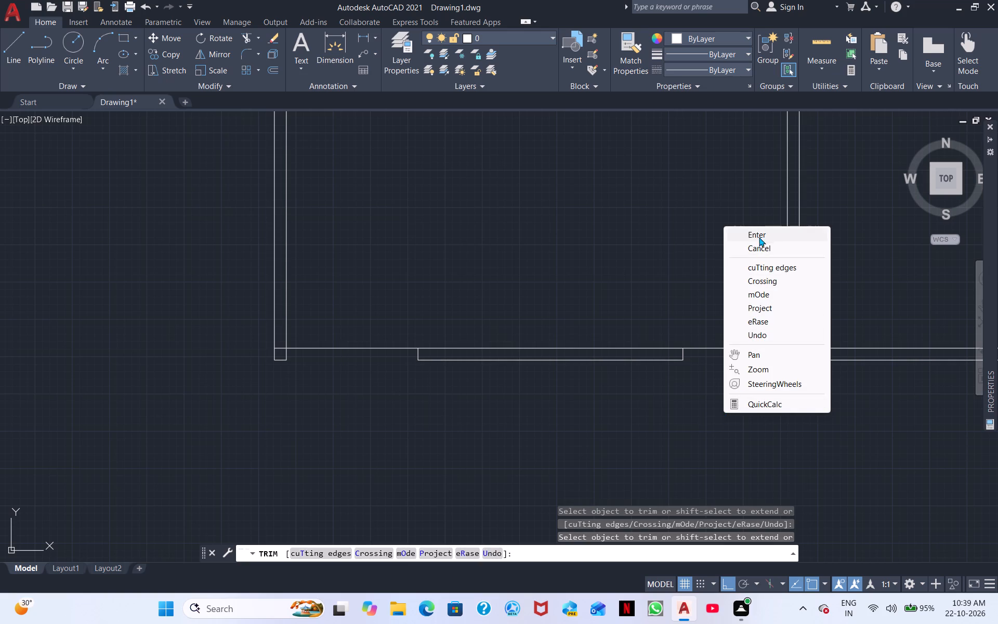
left_click(758, 232)
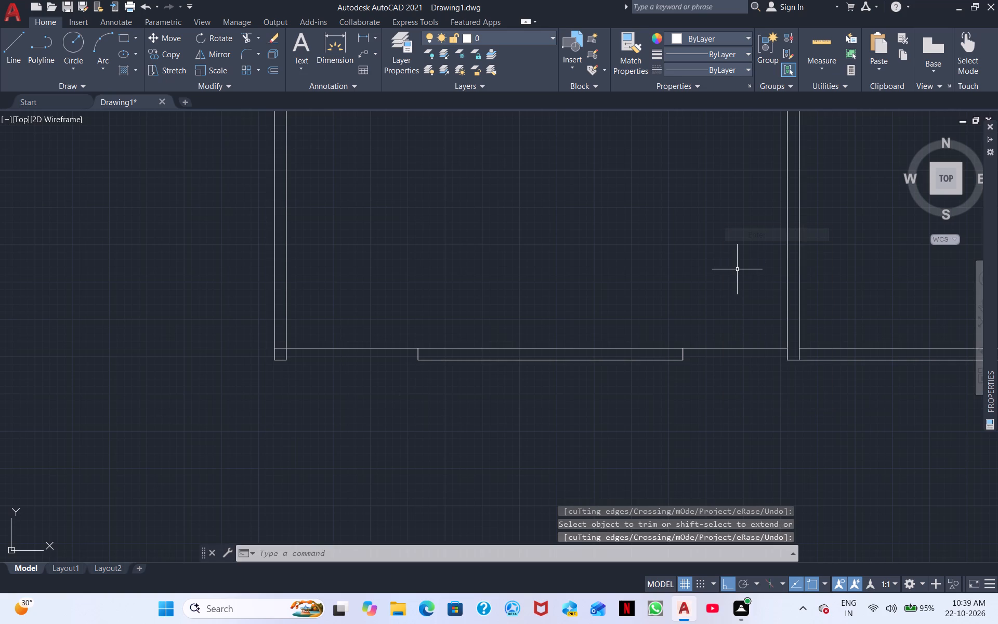
Offset the remaining outer line segment of the bottom wall 2" inward.
type("o")
key("space")
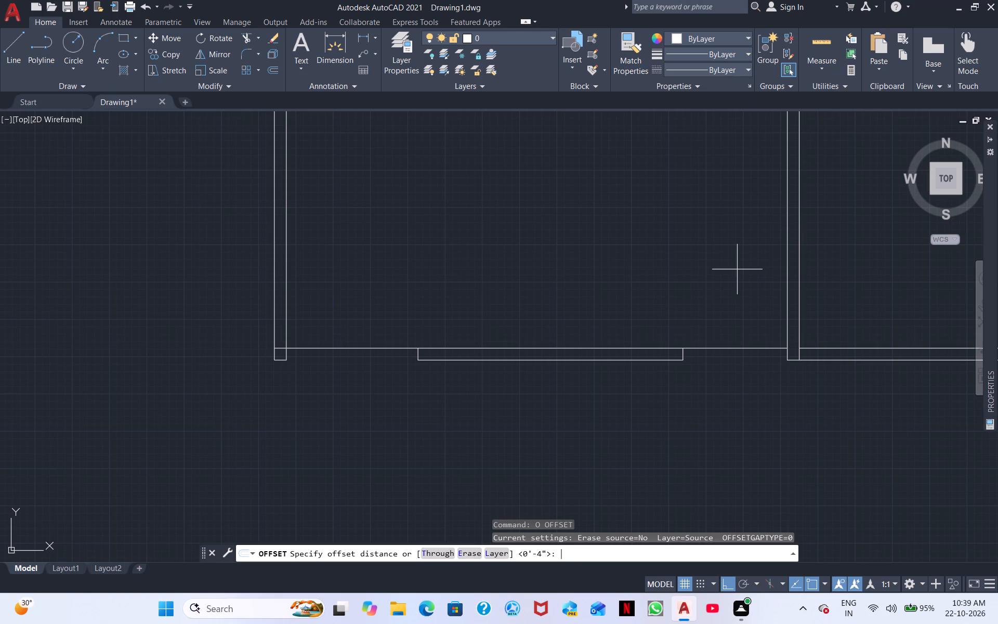
type("2\"")
key("Return")
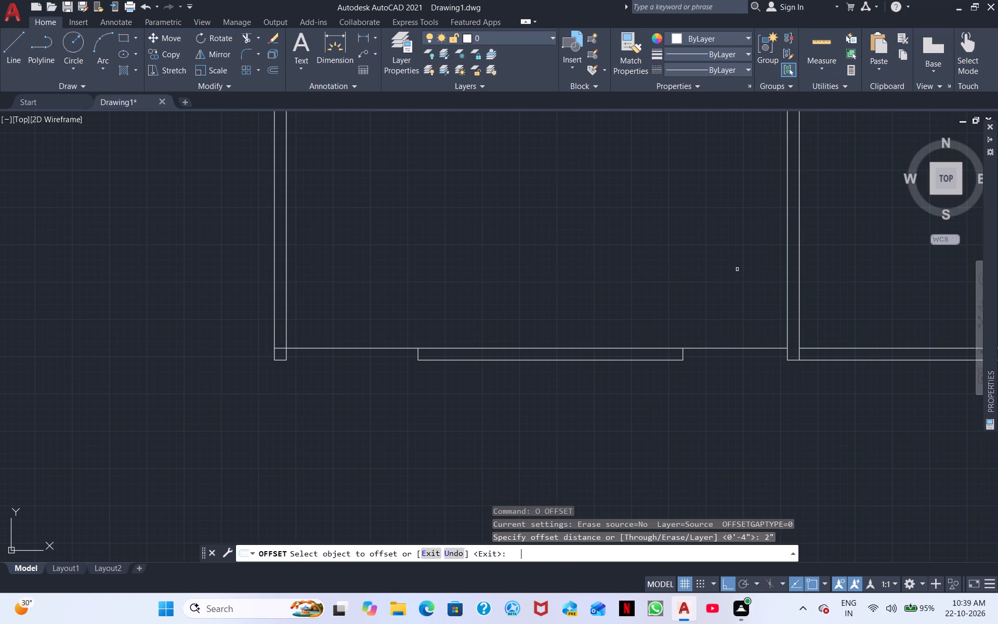
left_click(543, 360)
left_click(546, 353)
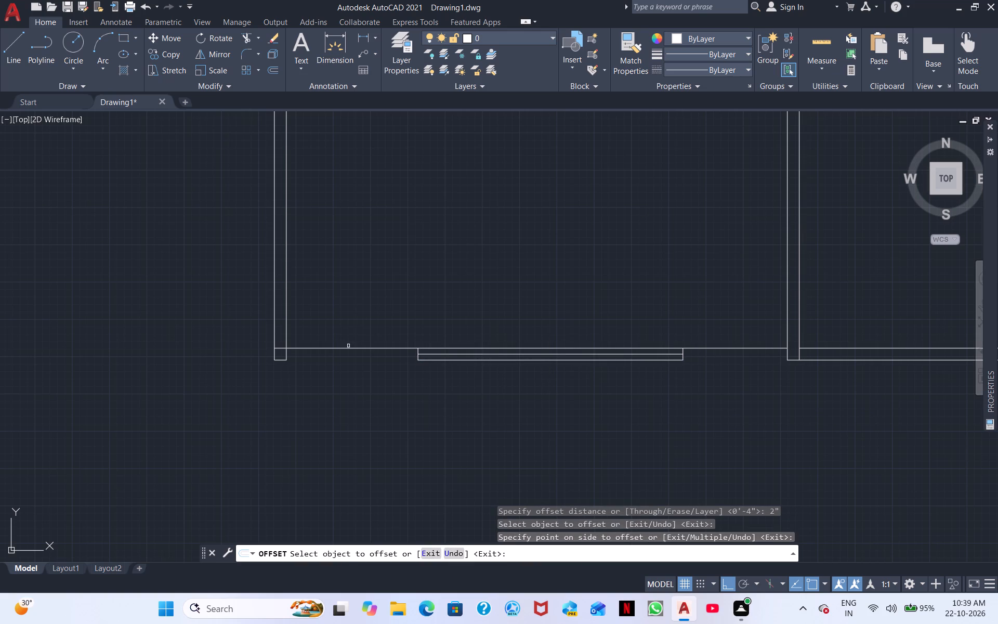
right_click(394, 278)
left_click(454, 288)
Trim away the bottom wall's inner line between the two short vertical lines of the lower-left room.
right_click(455, 290)
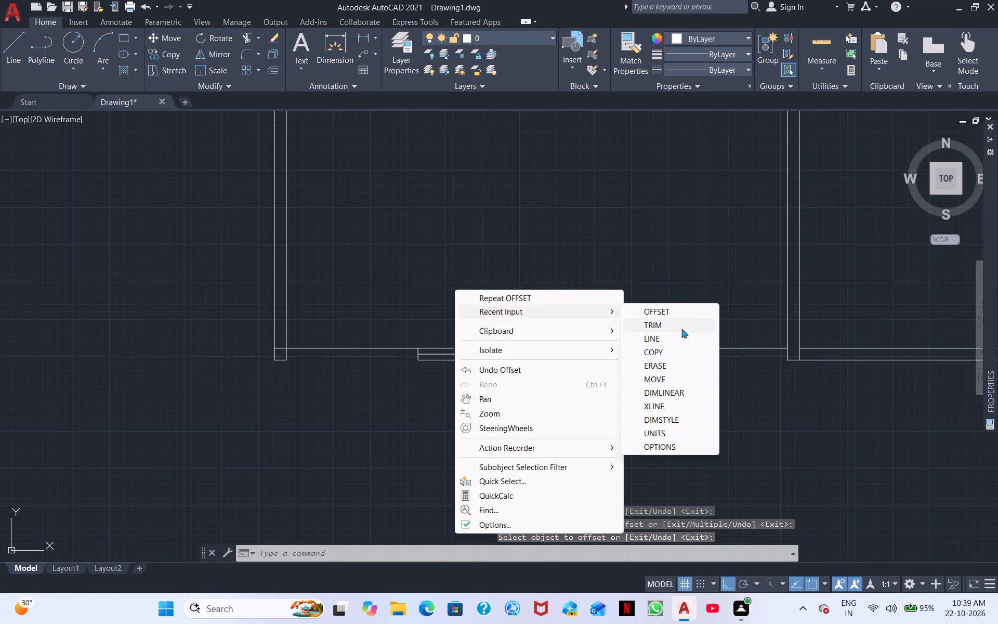
left_click(679, 327)
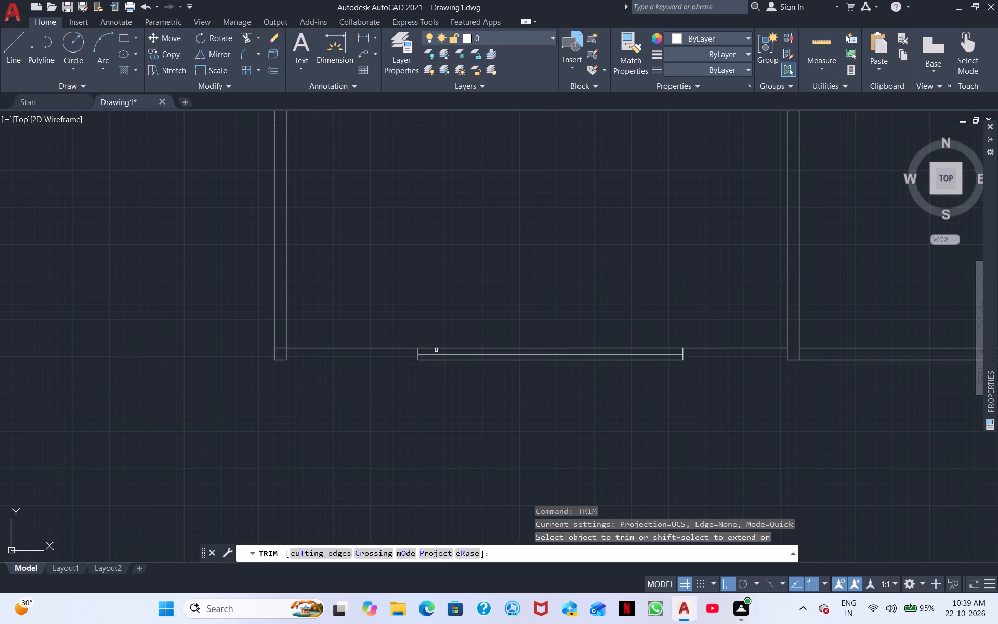
left_click(437, 347)
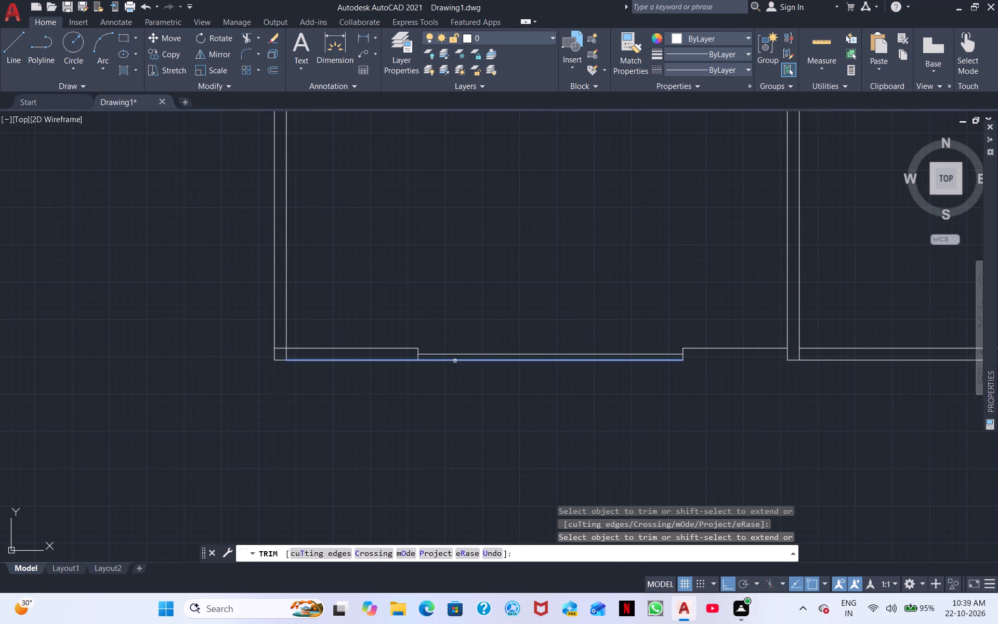
Extend both ends of the bottom wall's remaining outer line segment to the left outer wall and the central wall.
left_click(455, 361, "shift")
left_click(529, 359, "shift")
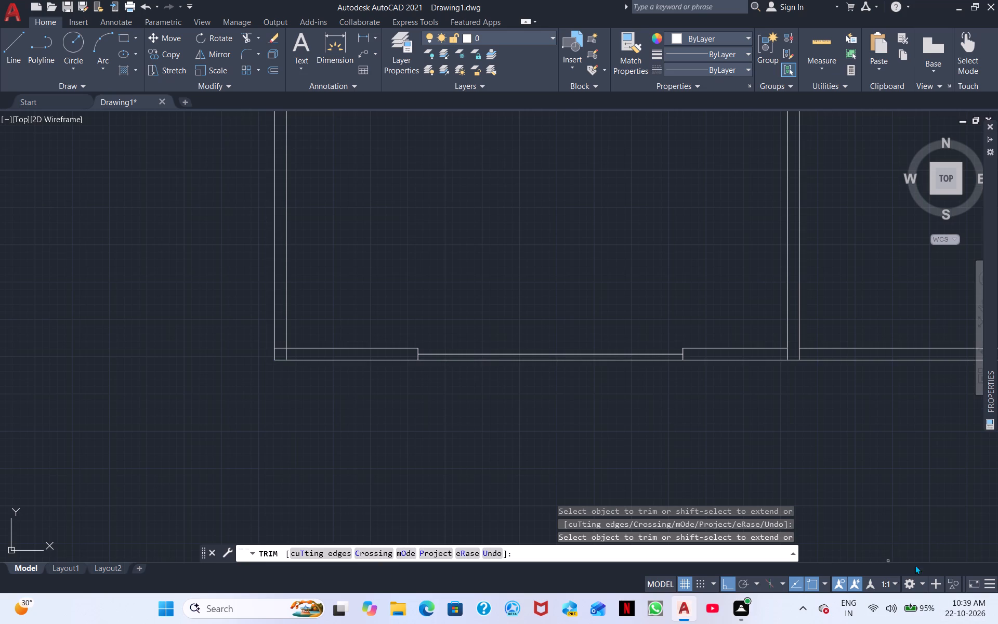
Extend both lines of the cross wall above the lower-left room across its door opening to the central wall stub.
scroll(969, 518, "down", 2)
scroll(884, 503, "down", 1)
middle_click_drag(849, 494, 290, 493)
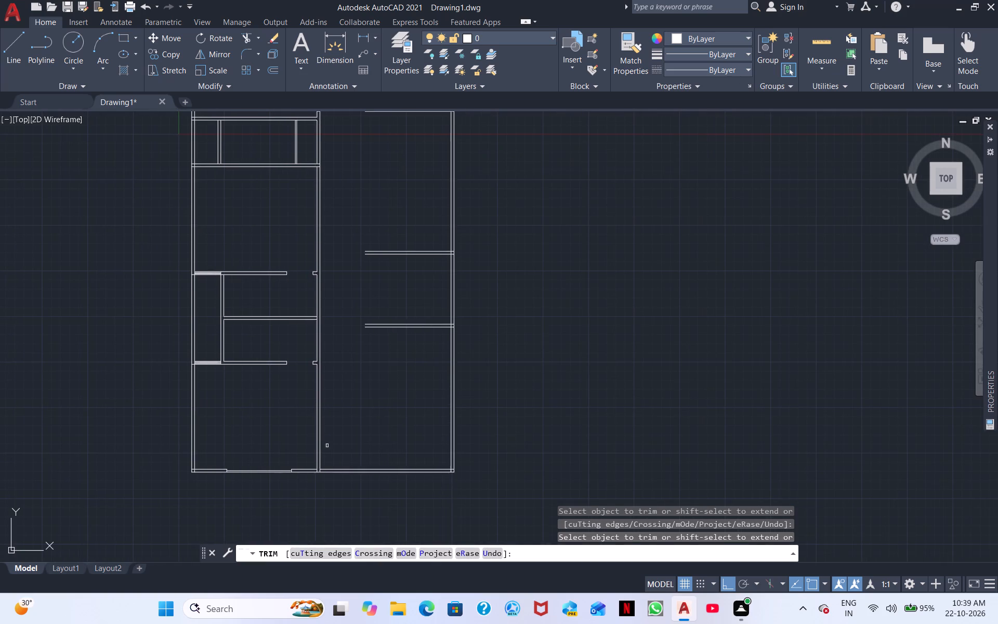
scroll(332, 430, "up", 1)
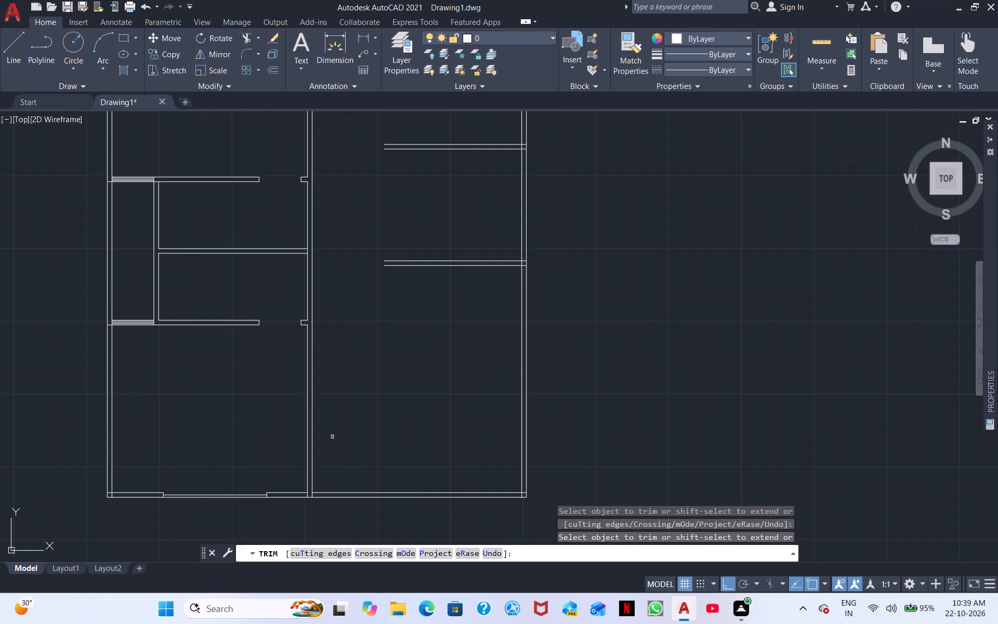
middle_click_drag(371, 376, 551, 384)
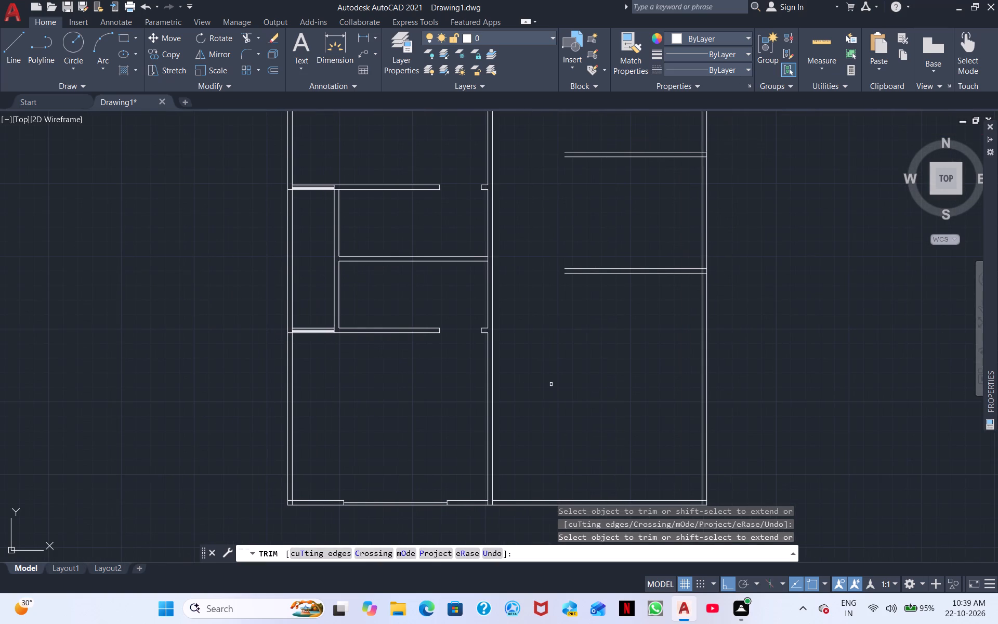
scroll(551, 385, "down", 1)
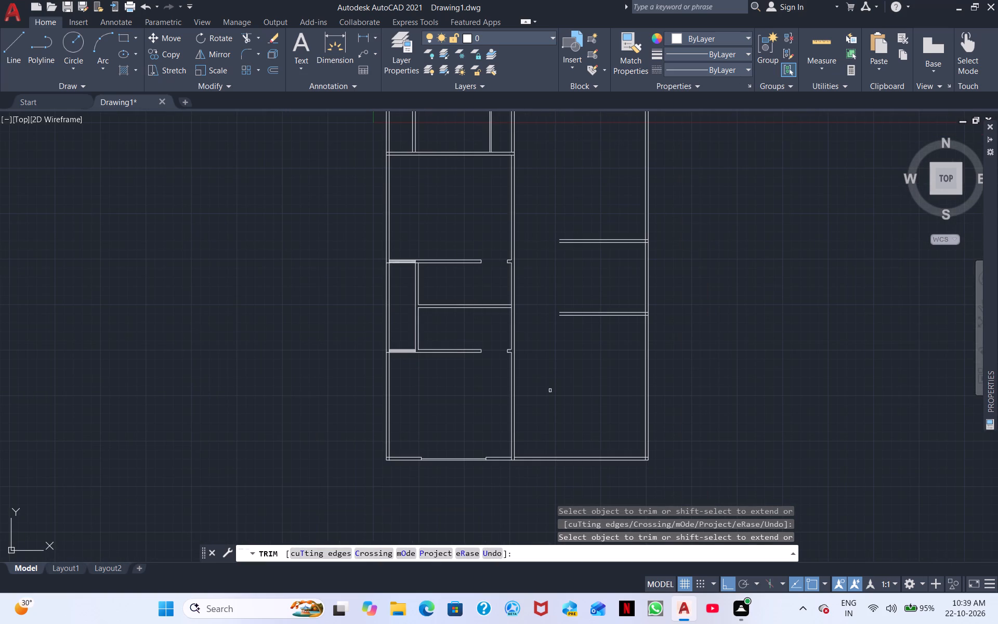
scroll(547, 400, "down", 1)
middle_click_drag(540, 424, 517, 458)
middle_click(514, 464)
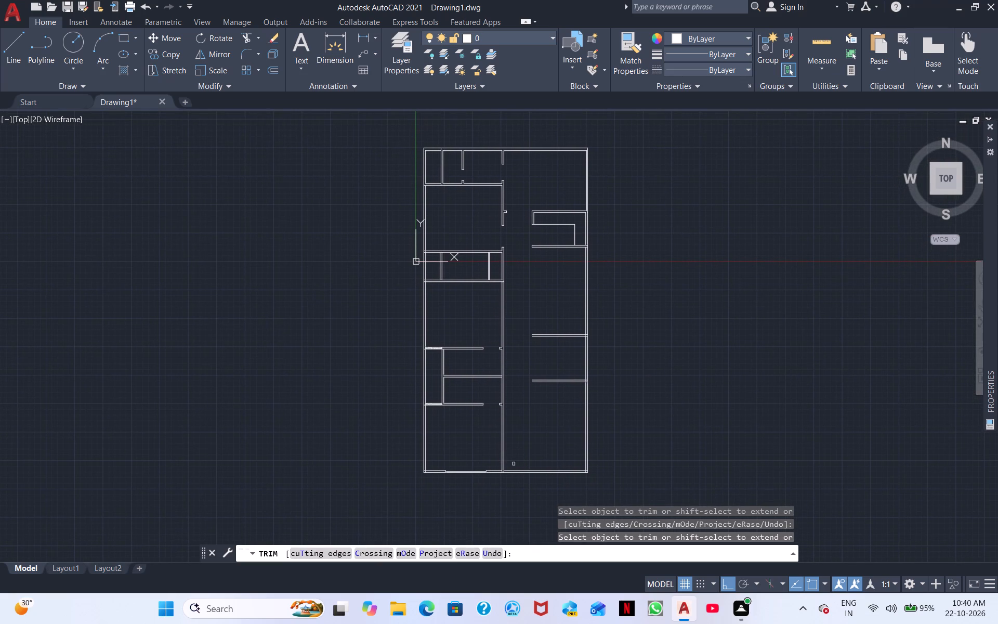
scroll(513, 465, "up", 3)
middle_click_drag(553, 311, 710, 492)
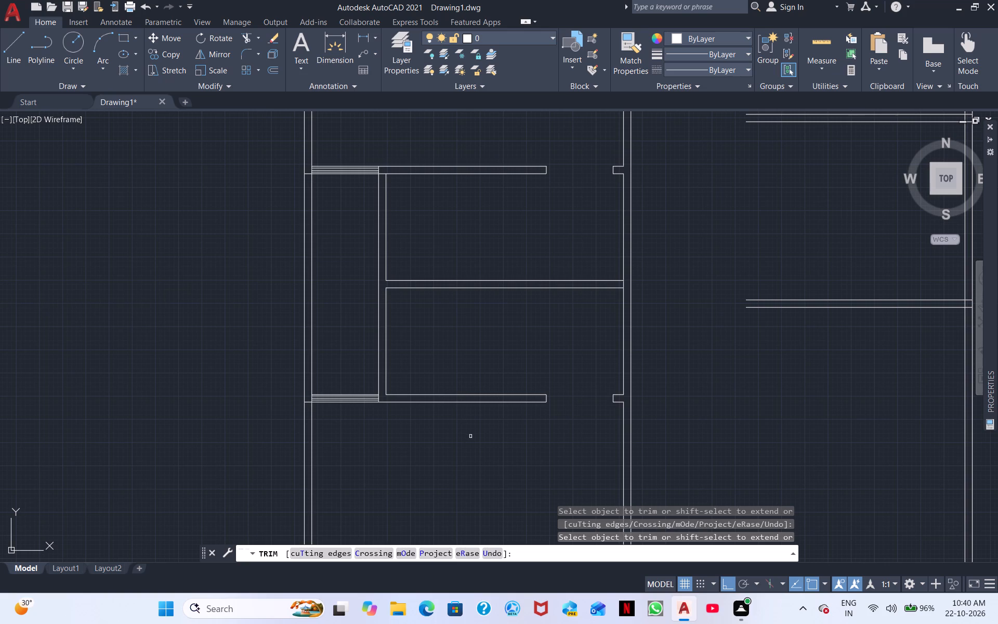
left_click(528, 405, "shift")
left_click(541, 361, "shift")
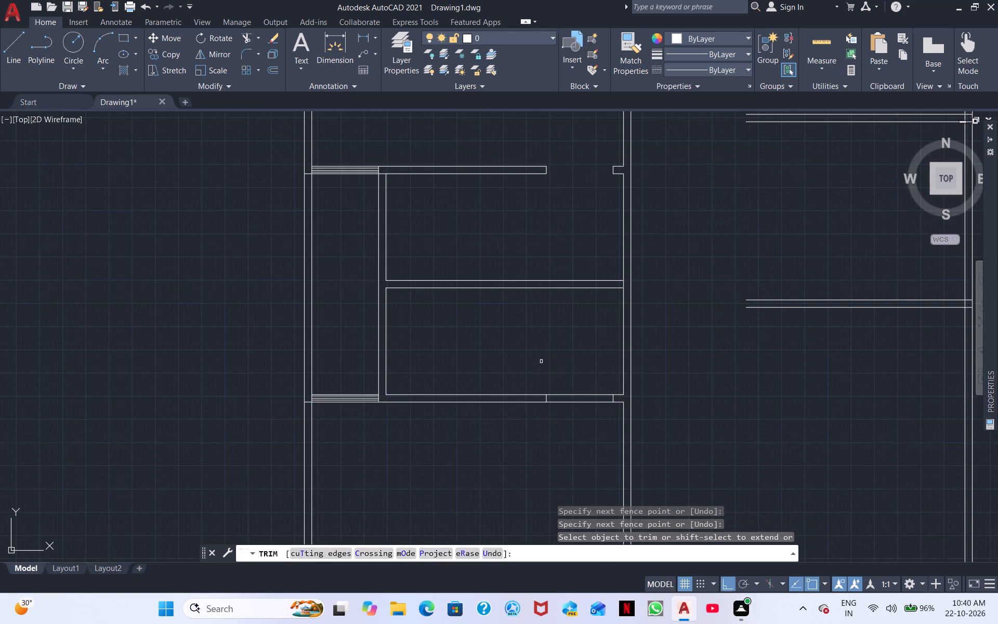
Extend both lines of the upper cross wall above the two small rooms across its door opening to the central wall stub.
middle_click_drag(533, 362, 532, 460, "shift")
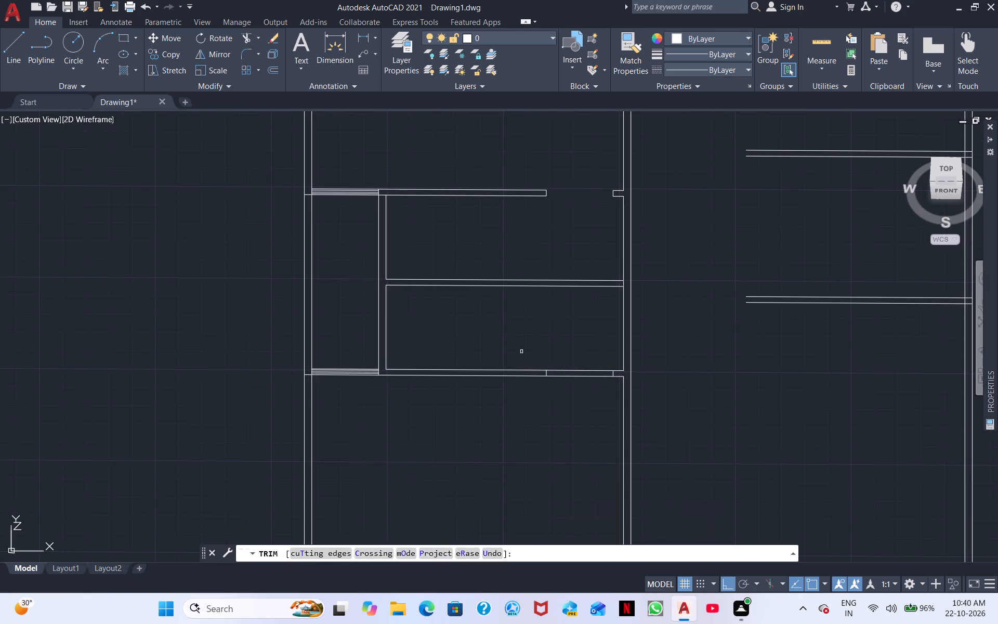
middle_click_drag(527, 334, 429, 538)
left_click_drag(430, 373, 428, 415, "shift")
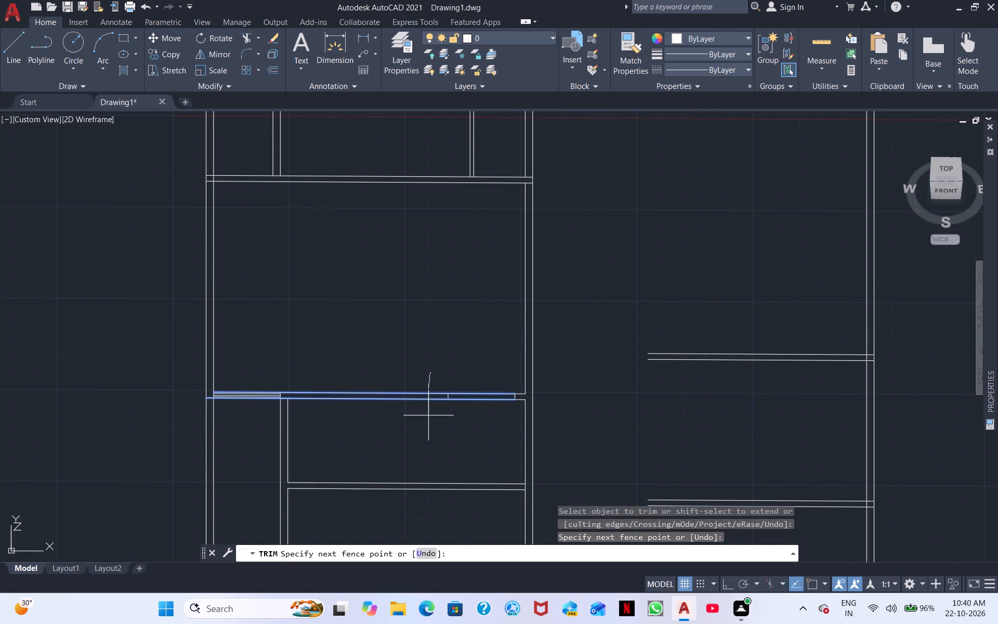
left_click_drag(428, 415, 428, 424, "shift")
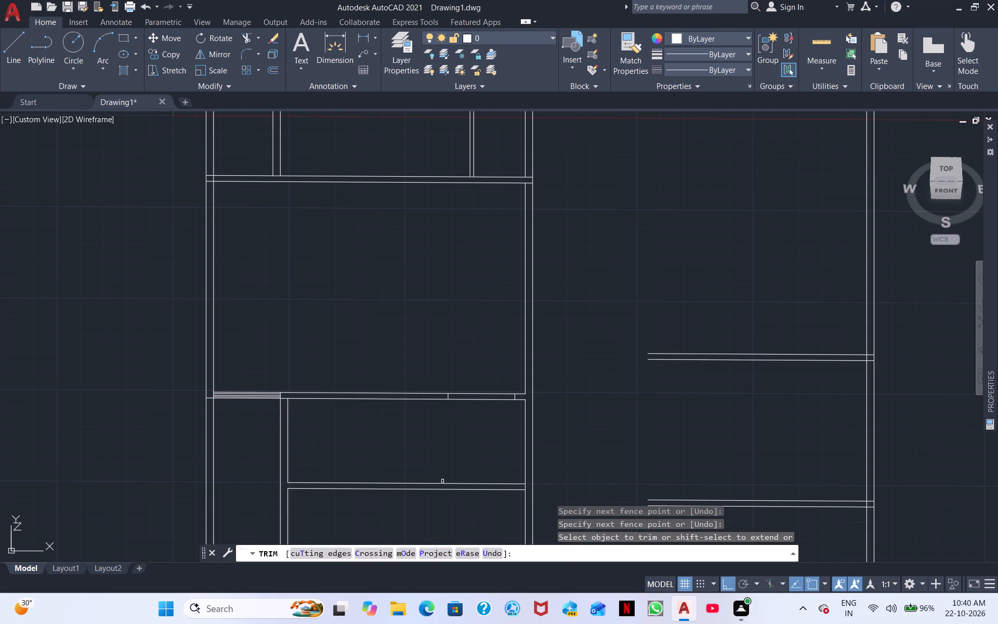
Remove the leftover door jamb lines from the two closed openings in the upper and lower cross walls.
scroll(456, 394, "up", 2)
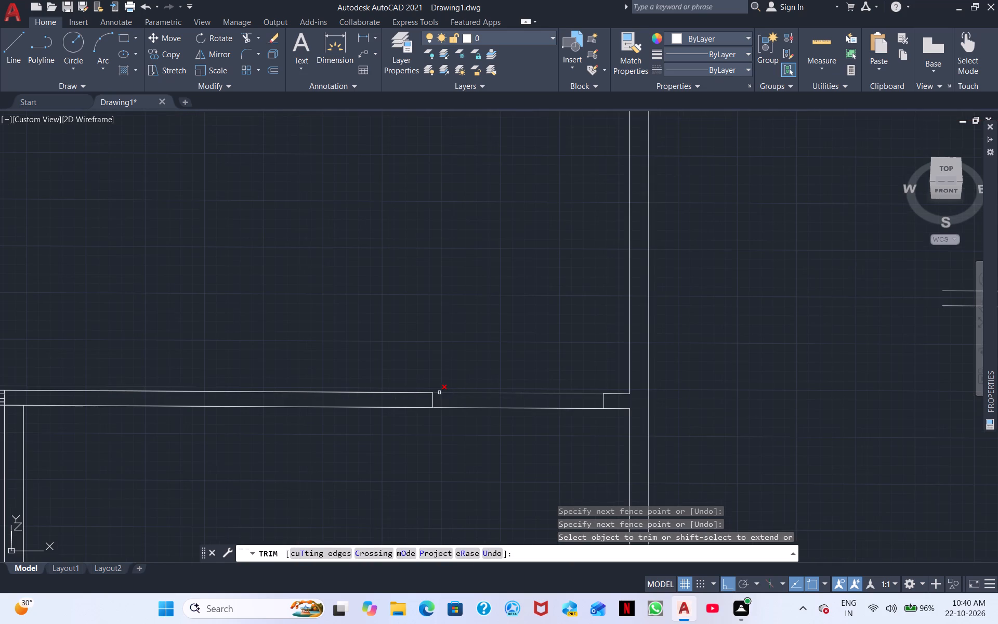
left_click(432, 402)
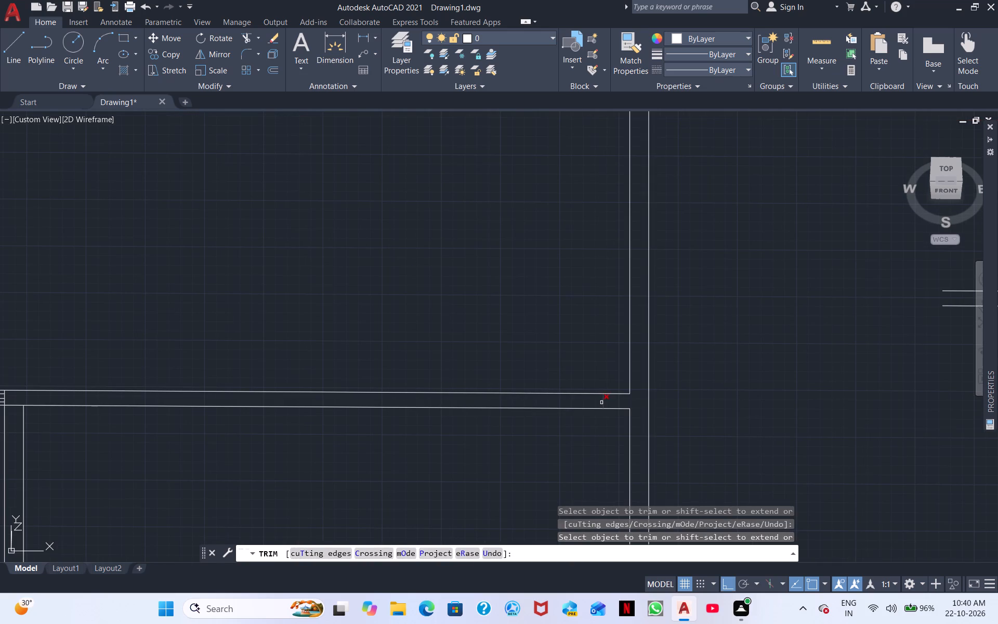
left_click(601, 402)
middle_click_drag(535, 466, 477, 296)
scroll(474, 317, "down", 2)
middle_click_drag(471, 456, 437, 326)
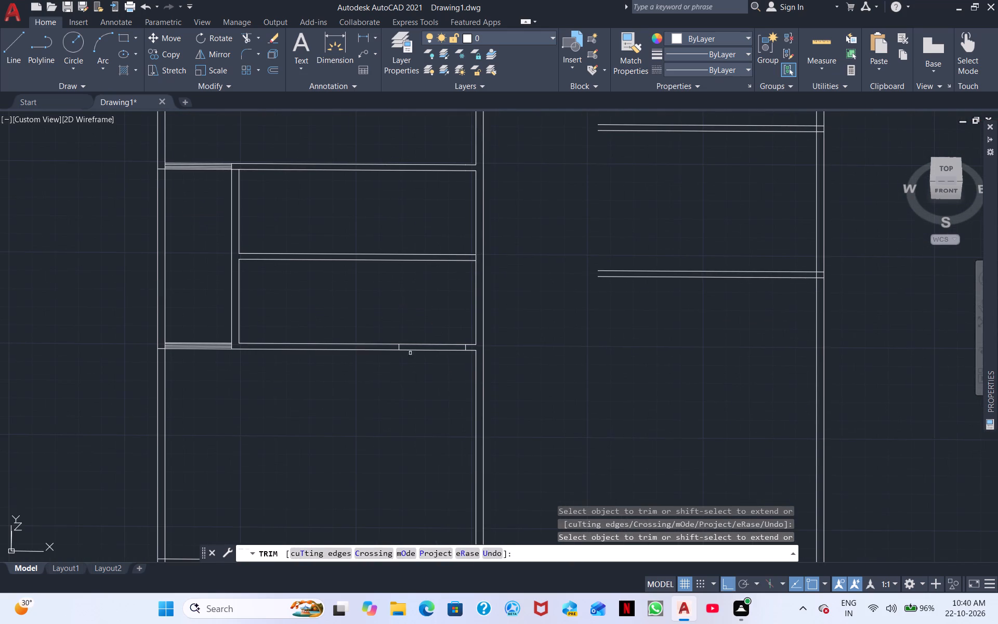
scroll(403, 349, "up", 3)
left_click(379, 345)
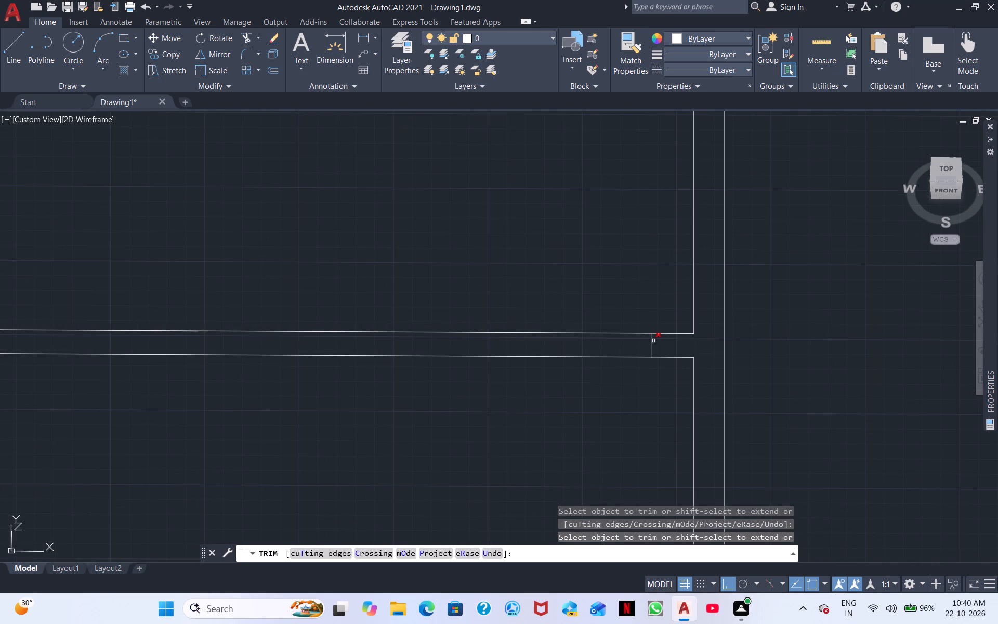
left_click(653, 341)
right_click(601, 283)
left_click(629, 287)
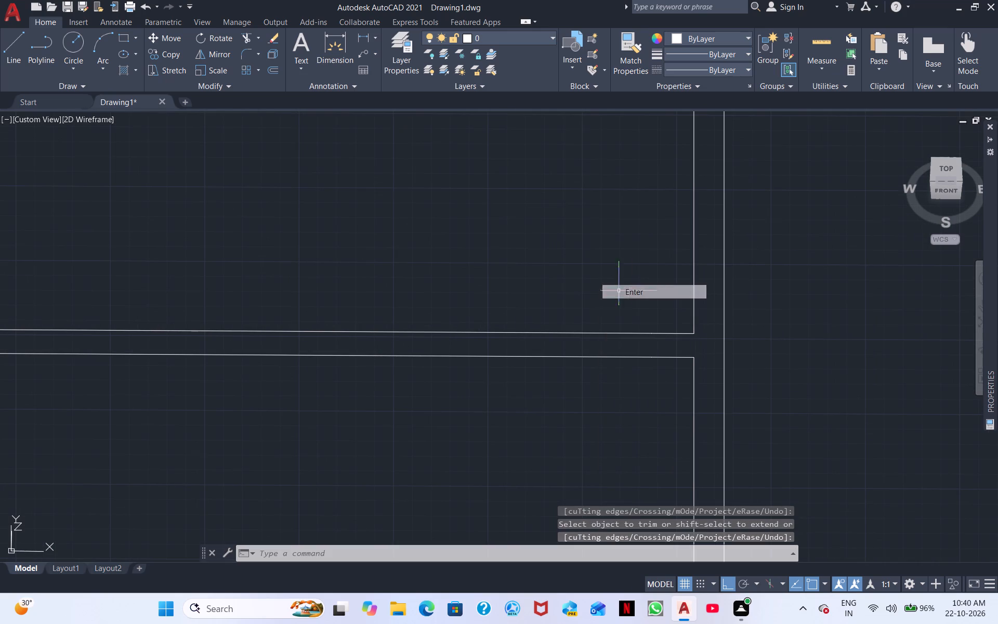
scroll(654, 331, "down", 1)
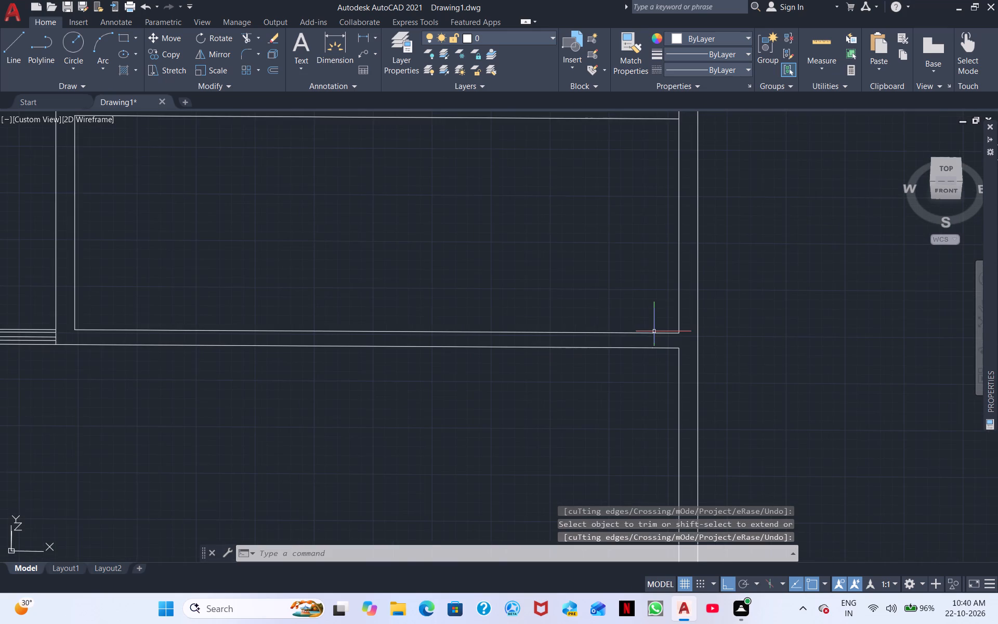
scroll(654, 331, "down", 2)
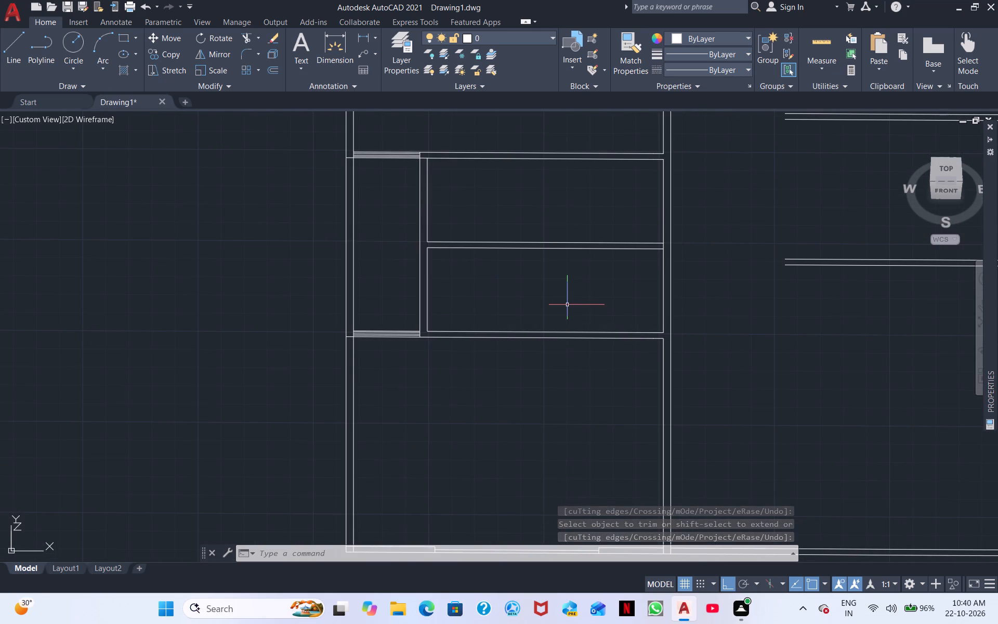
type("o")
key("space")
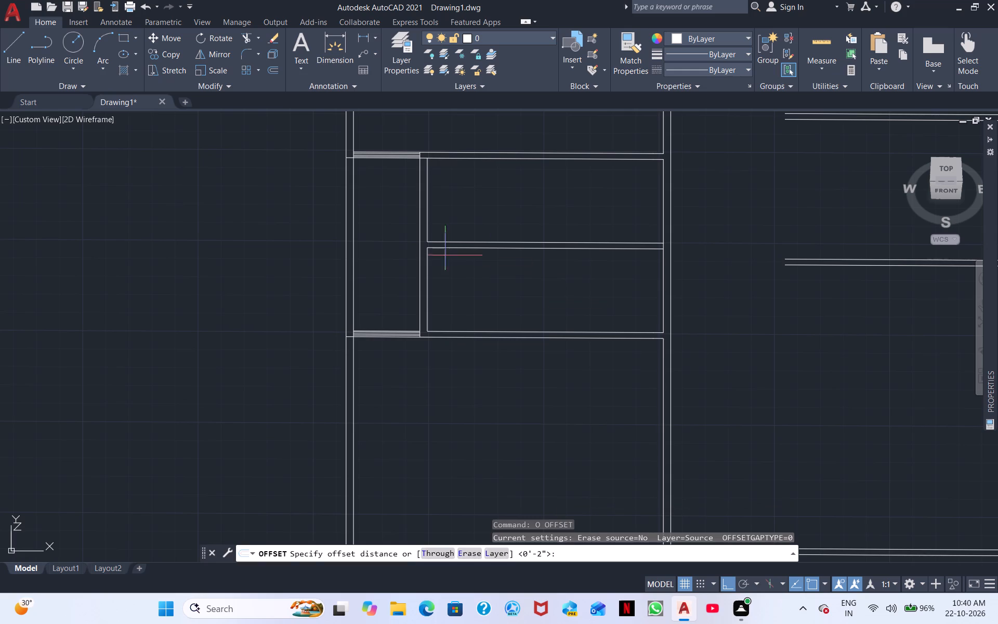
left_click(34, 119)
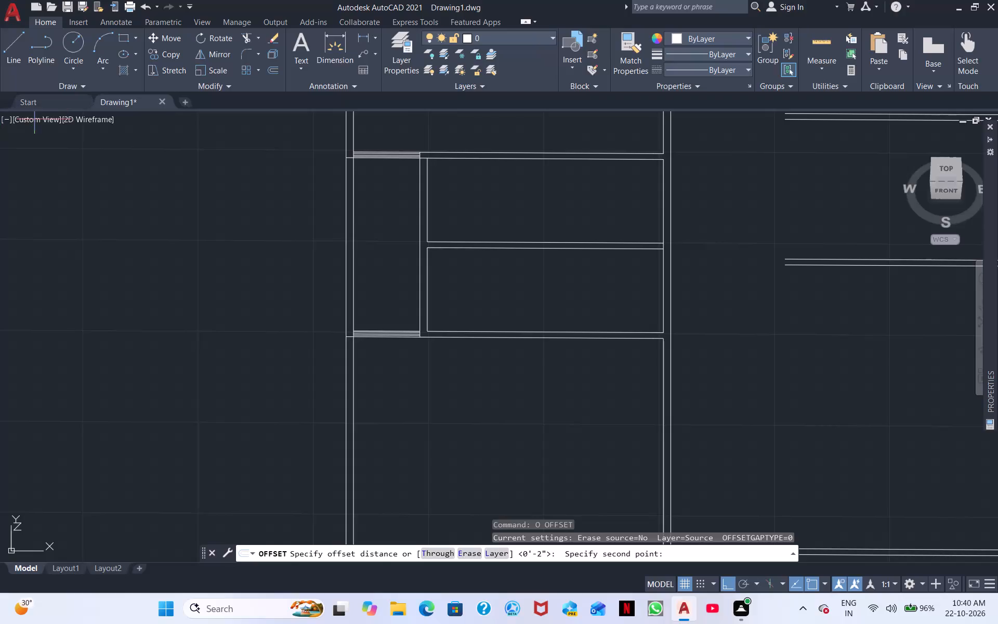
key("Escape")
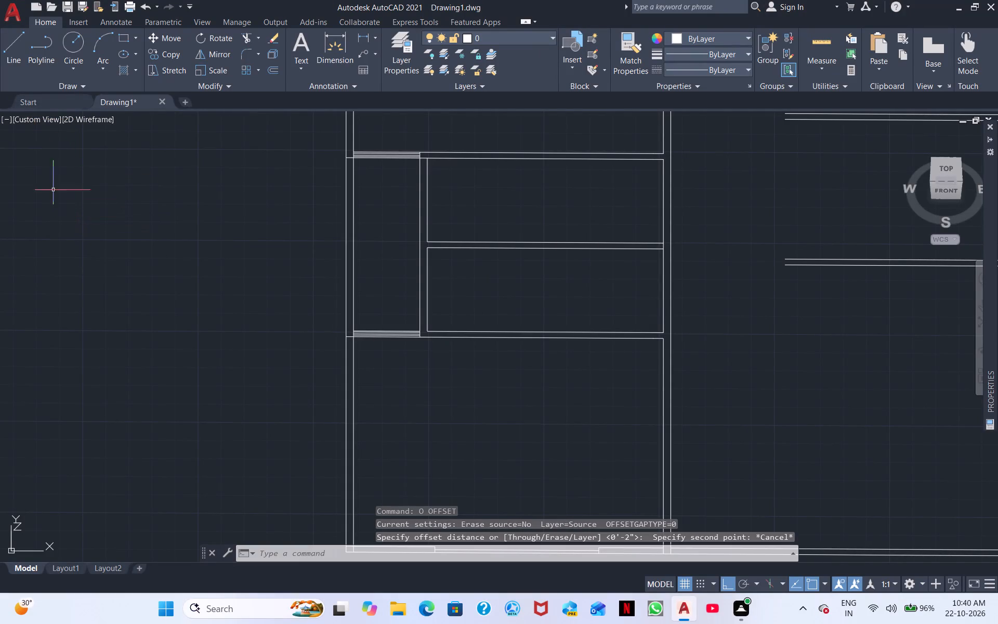
Restore the drawing to the Top view.
left_click(52, 117)
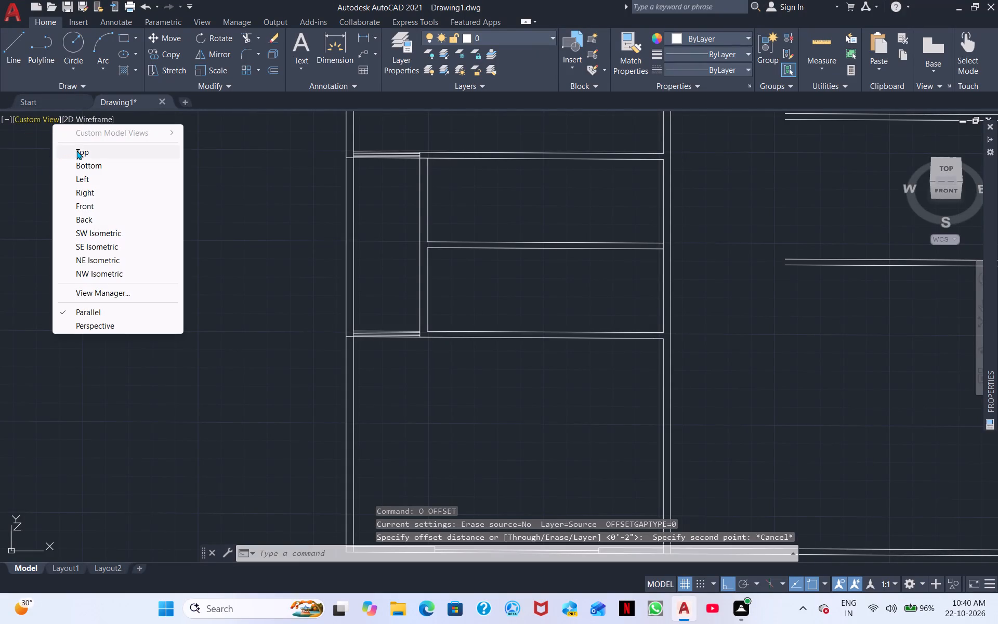
left_click(76, 150)
Extend the lower small room's left wall line up across the open end of the partition between the two small rooms.
scroll(457, 241, "up", 1)
middle_click_drag(527, 362, 375, 489)
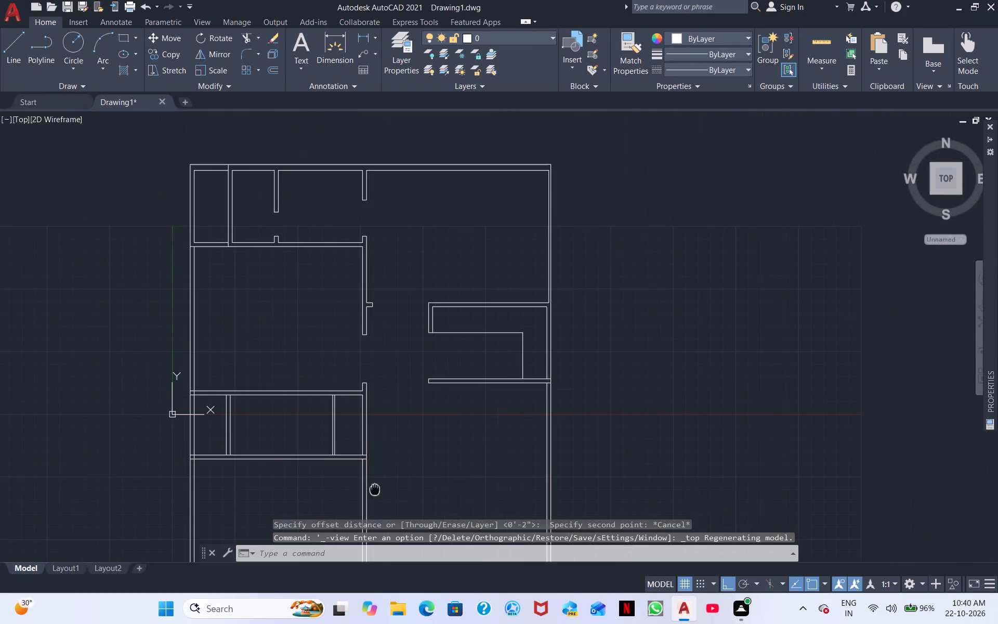
middle_click_drag(375, 489, 375, 490)
scroll(399, 367, "up", 4)
scroll(399, 377, "down", 3)
middle_click_drag(421, 422, 430, 360)
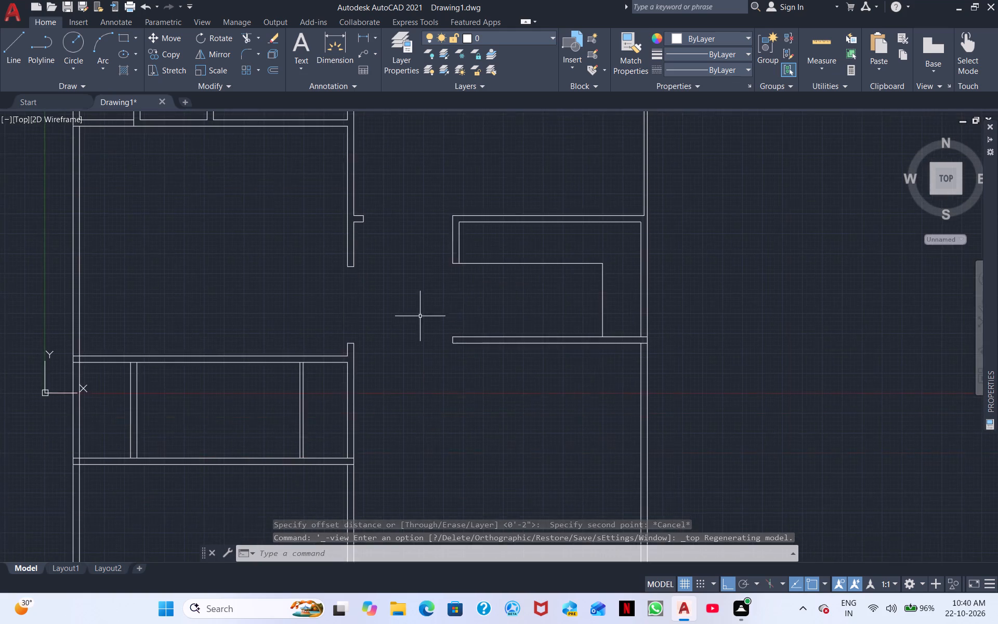
middle_click_drag(413, 402, 476, 295)
middle_click_drag(430, 463, 488, 348)
middle_click_drag(482, 418, 511, 344)
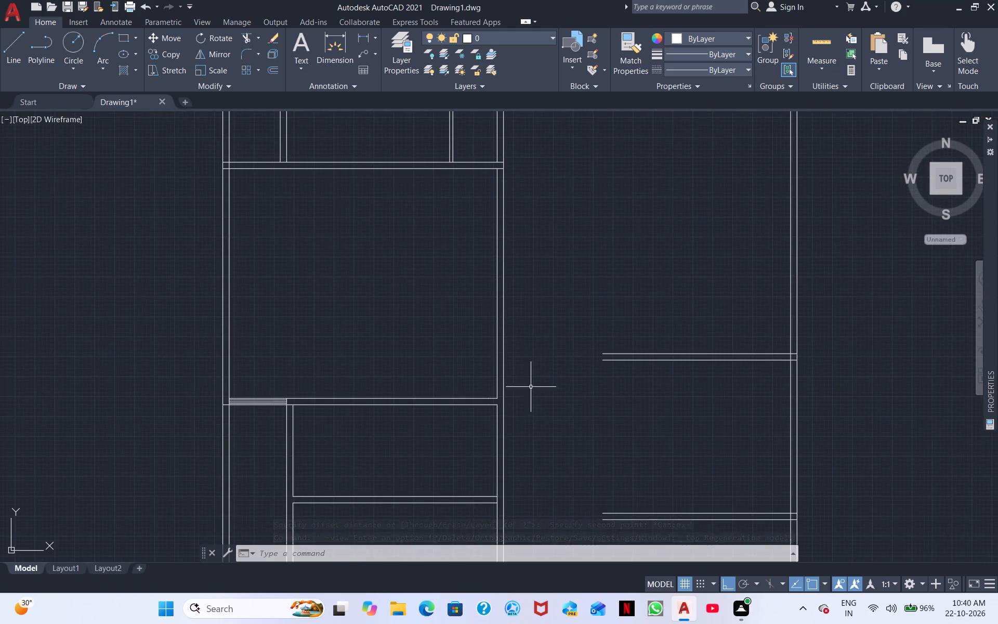
middle_click_drag(526, 410, 659, 206)
scroll(590, 339, "down", 1)
scroll(547, 334, "up", 2)
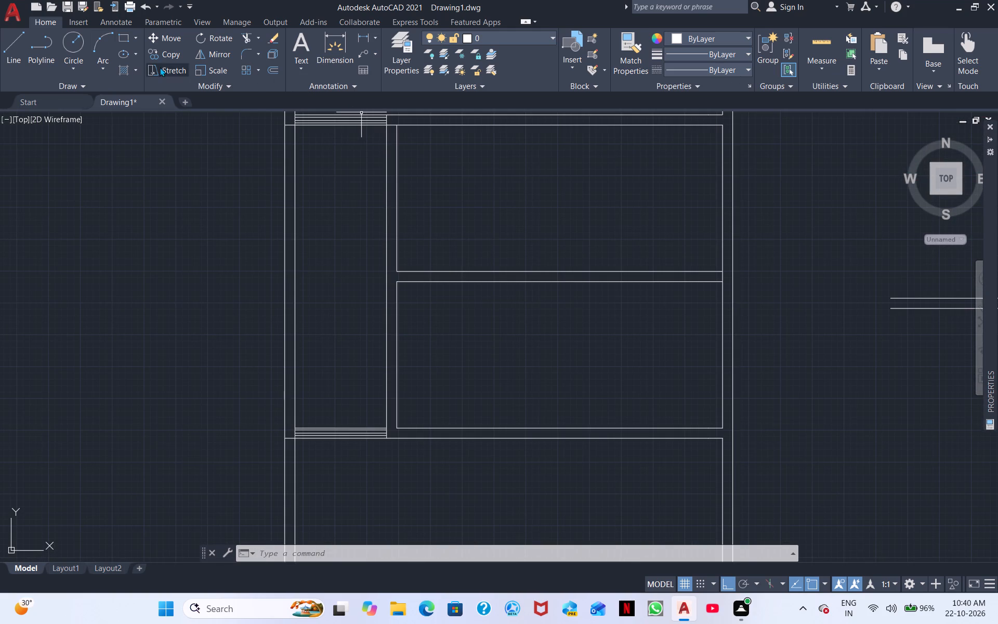
left_click(247, 35)
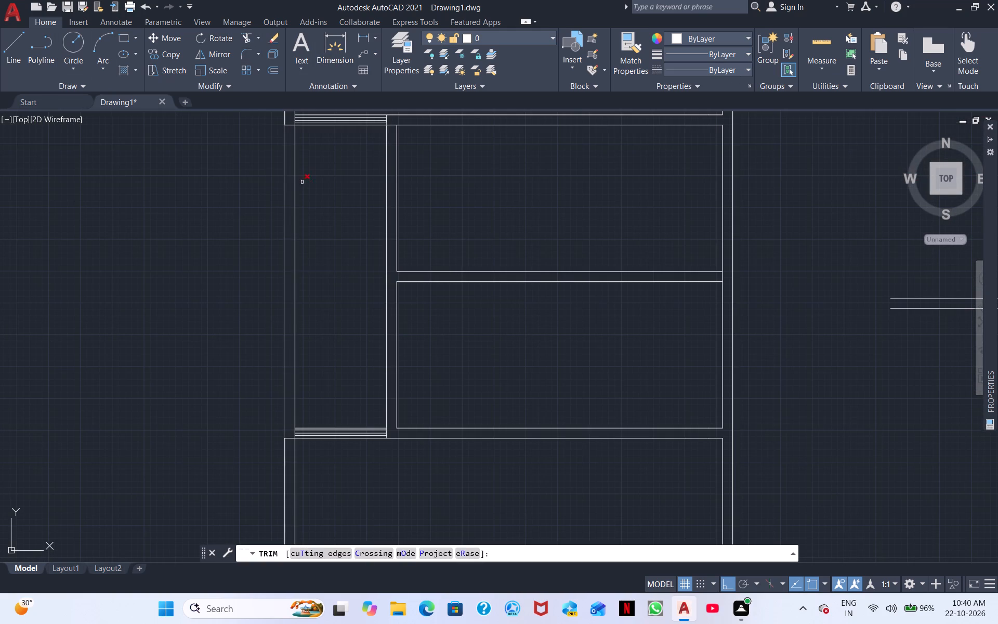
left_click(397, 323, "shift")
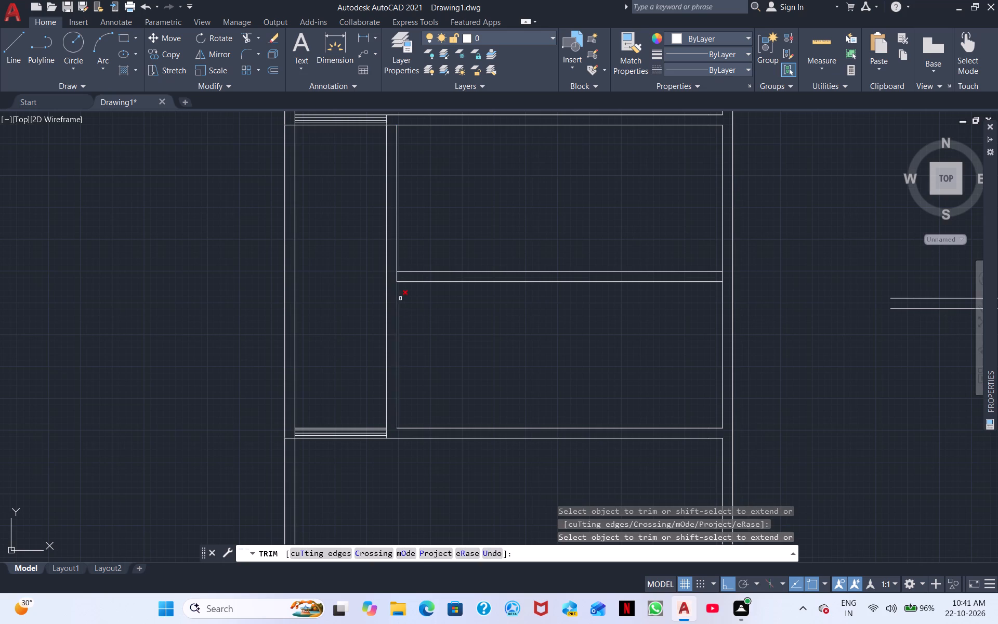
key("Escape")
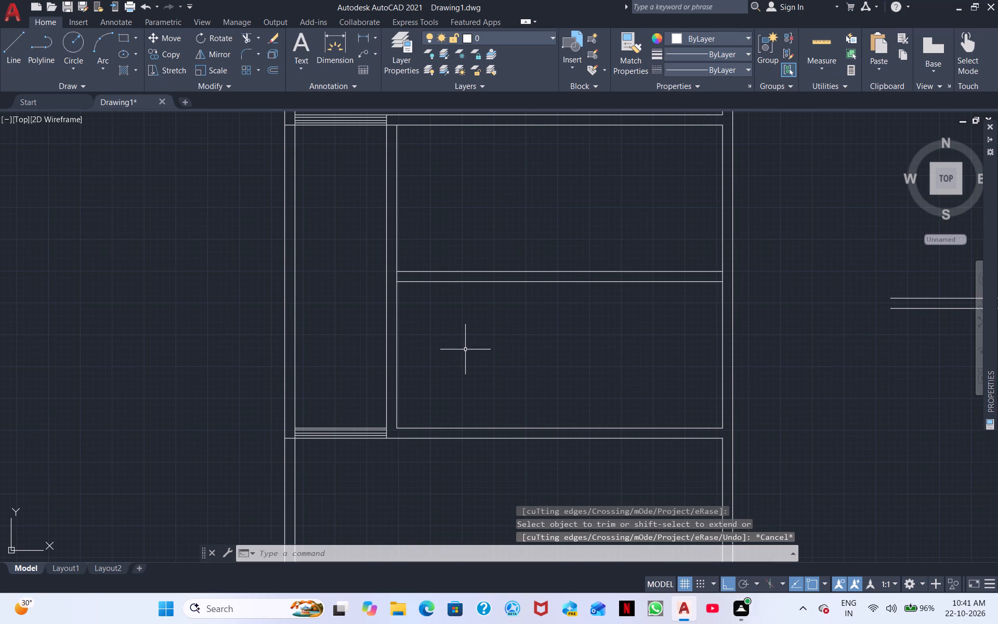
Offset the left wall lines of both small rooms 6'9" to the right, into the rooms.
key("o")
key("space")
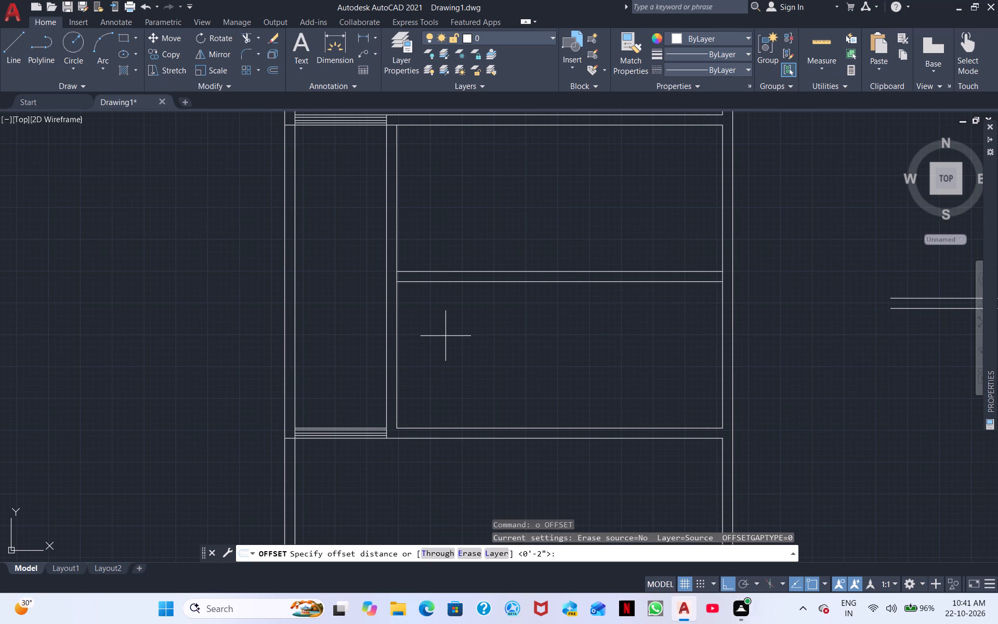
type("6'9")
key("shift+quotedbl")
key("Return")
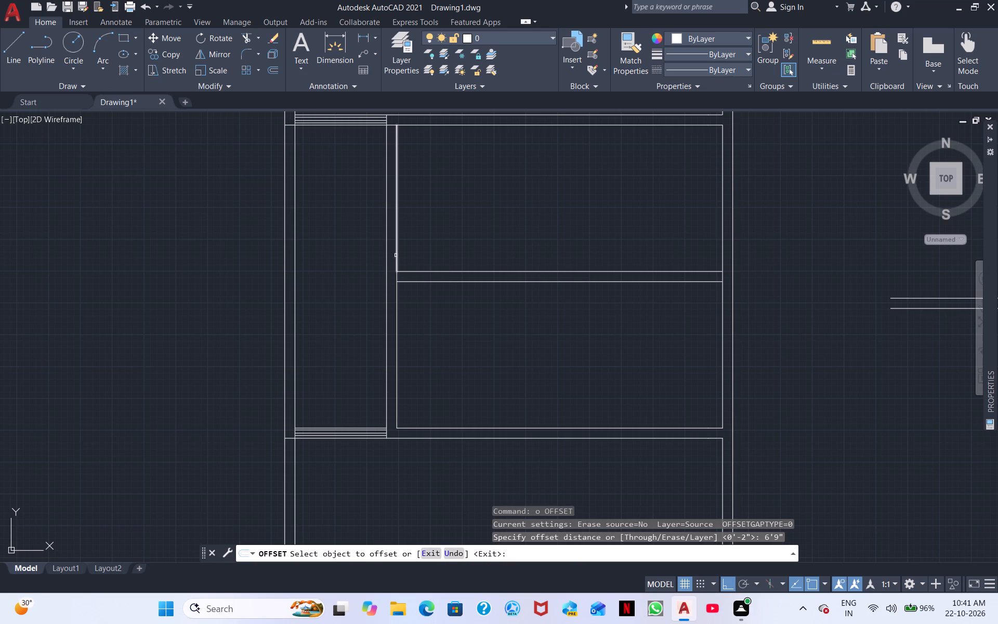
left_click(396, 255)
left_click(463, 230)
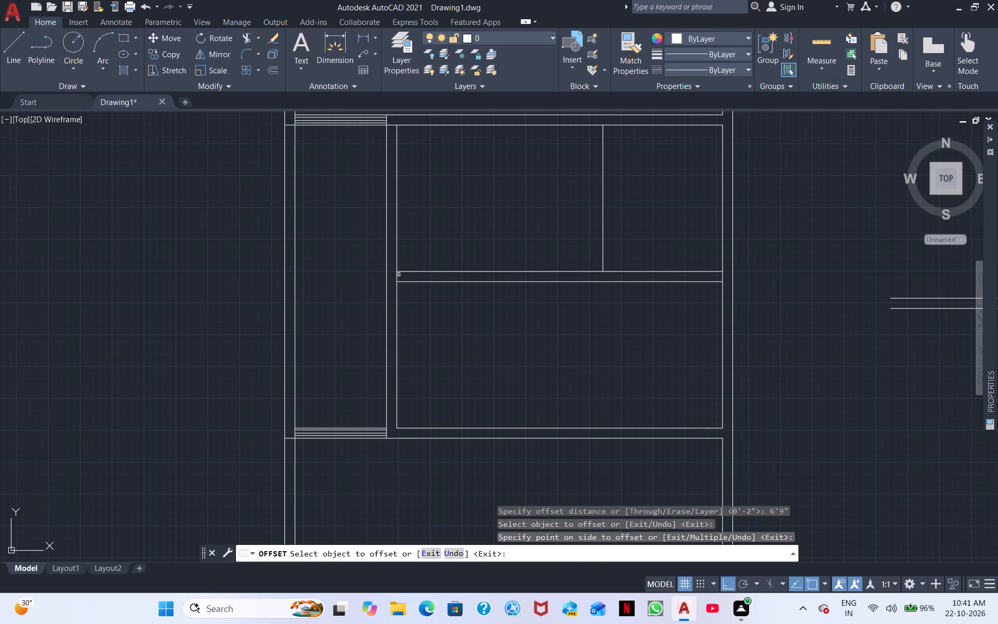
left_click(397, 276)
double_click(467, 277)
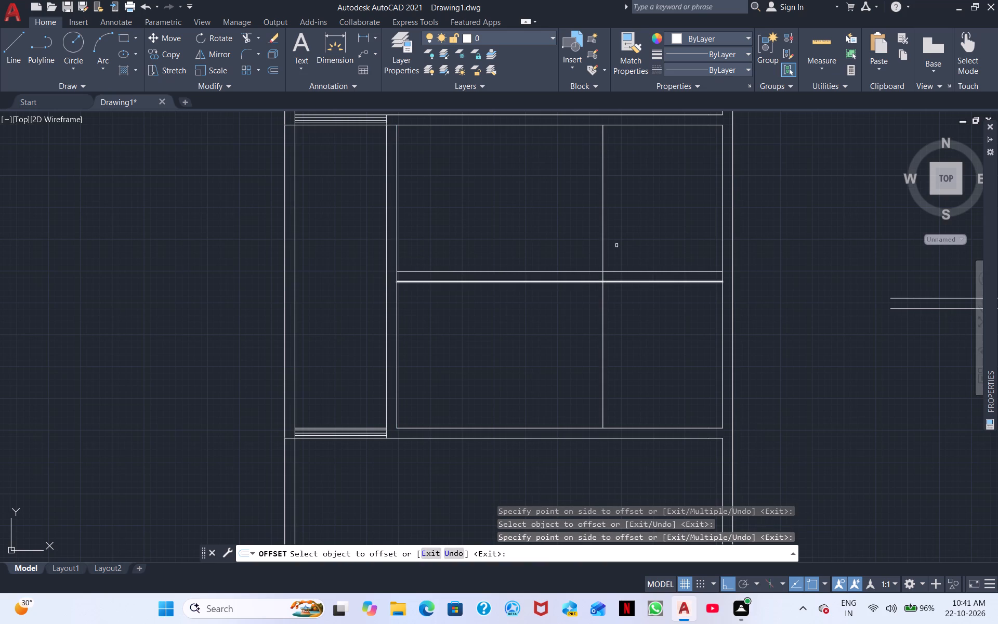
key("space")
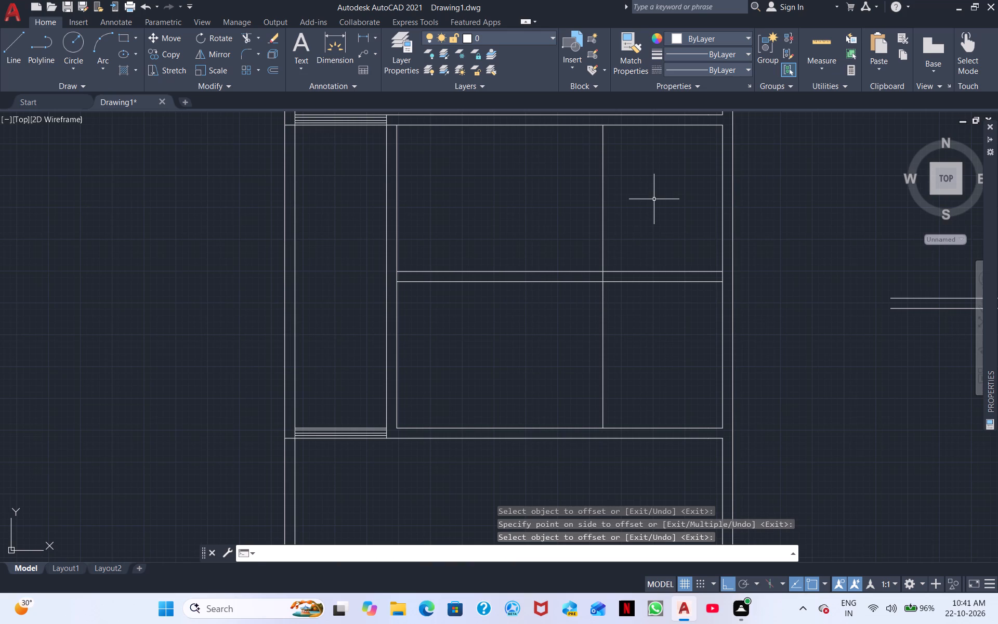
Offset both new vertical lines 4" to the right to give the new partition its thickness.
key("space")
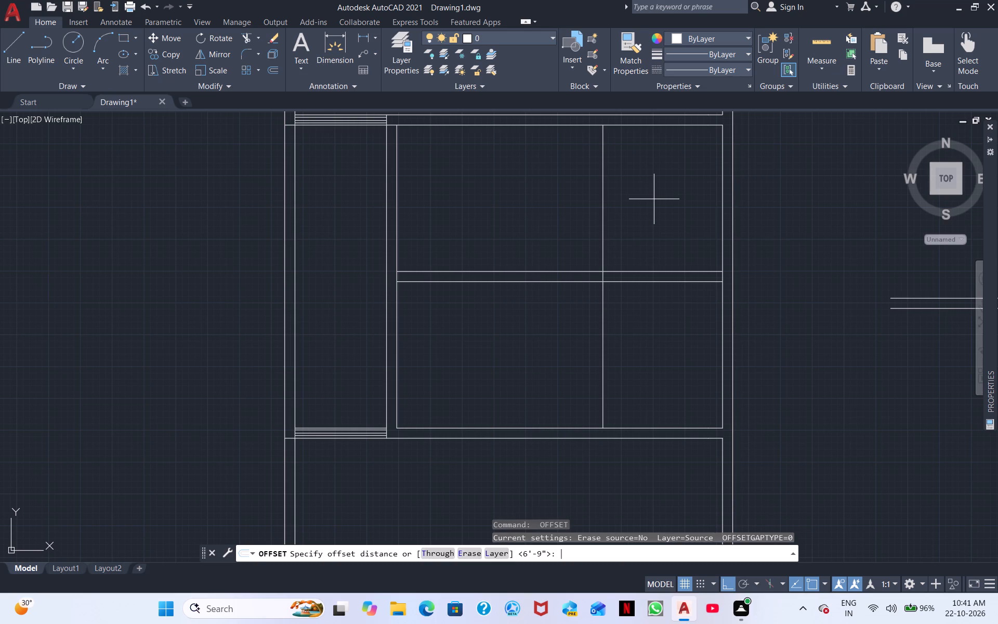
type("4\"")
key("Return")
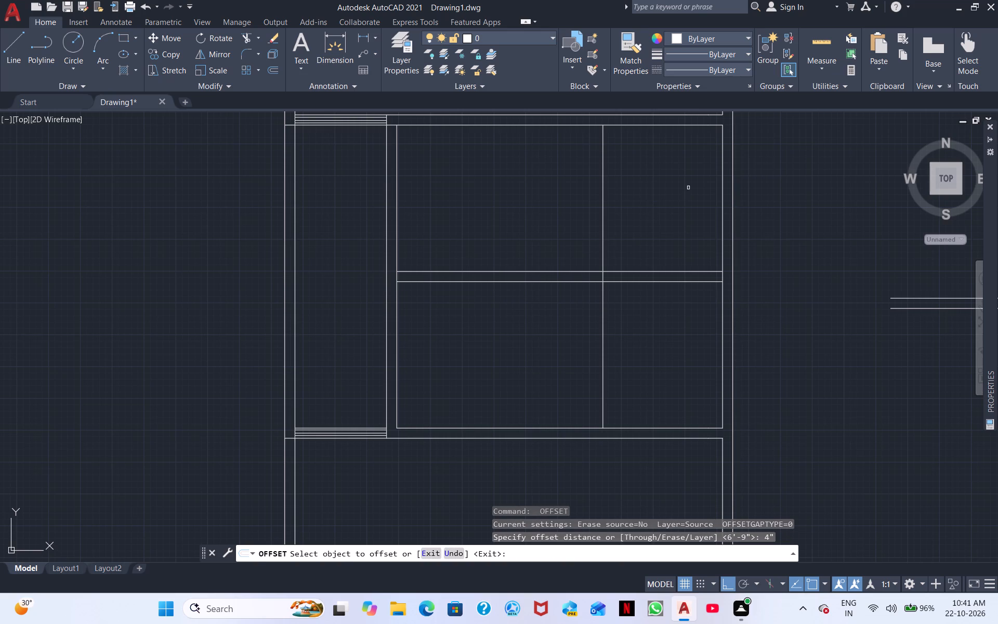
left_click(602, 213)
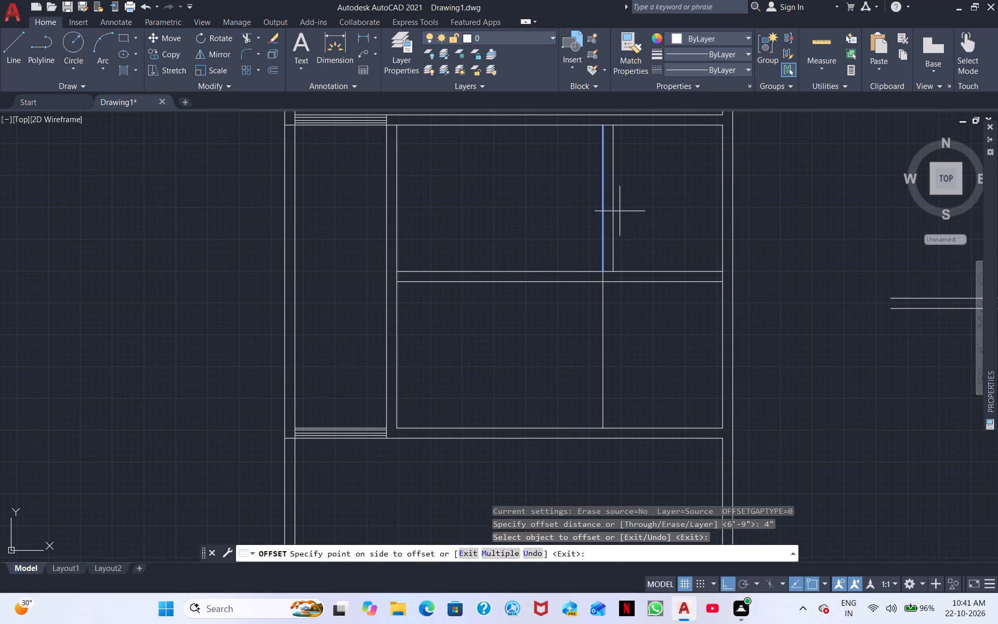
left_click(620, 211)
left_click(604, 288)
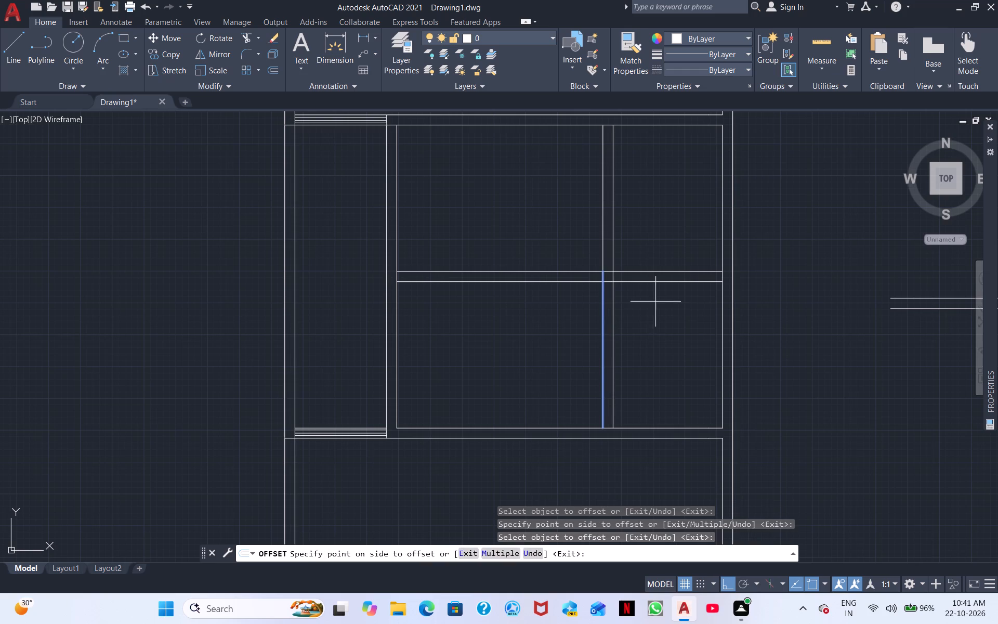
left_click(647, 302)
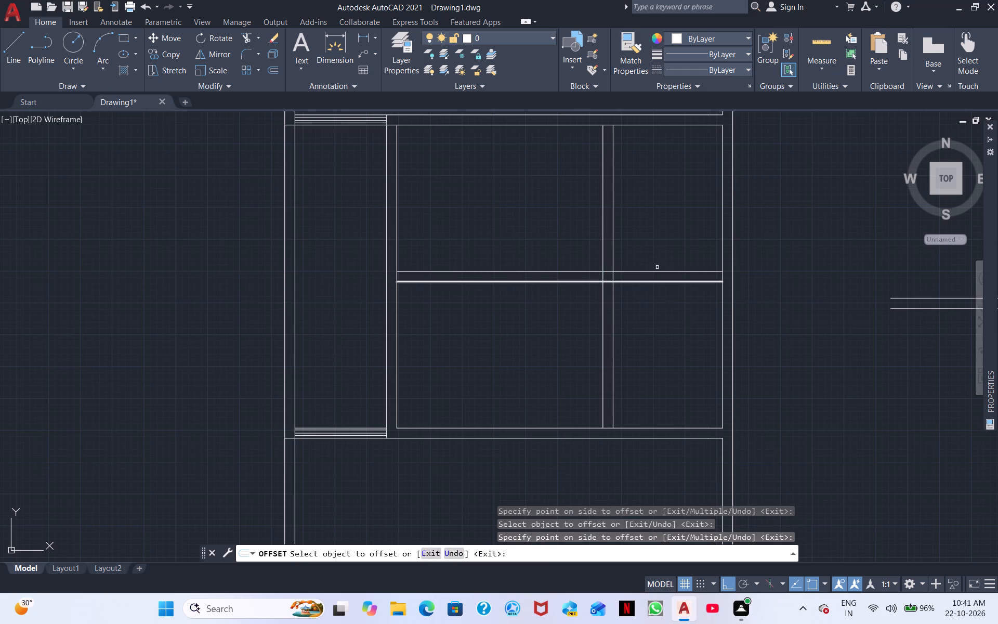
Extend the central wall's left line across both cross walls, and the cross walls' inner lines to the central wall's far line.
left_click(246, 38)
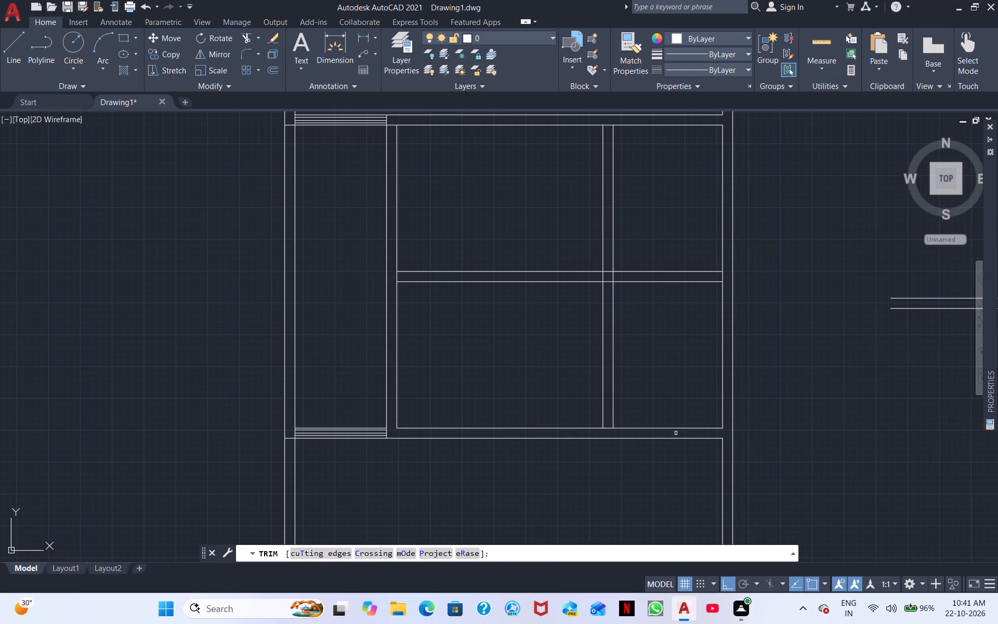
left_click(723, 414, "shift")
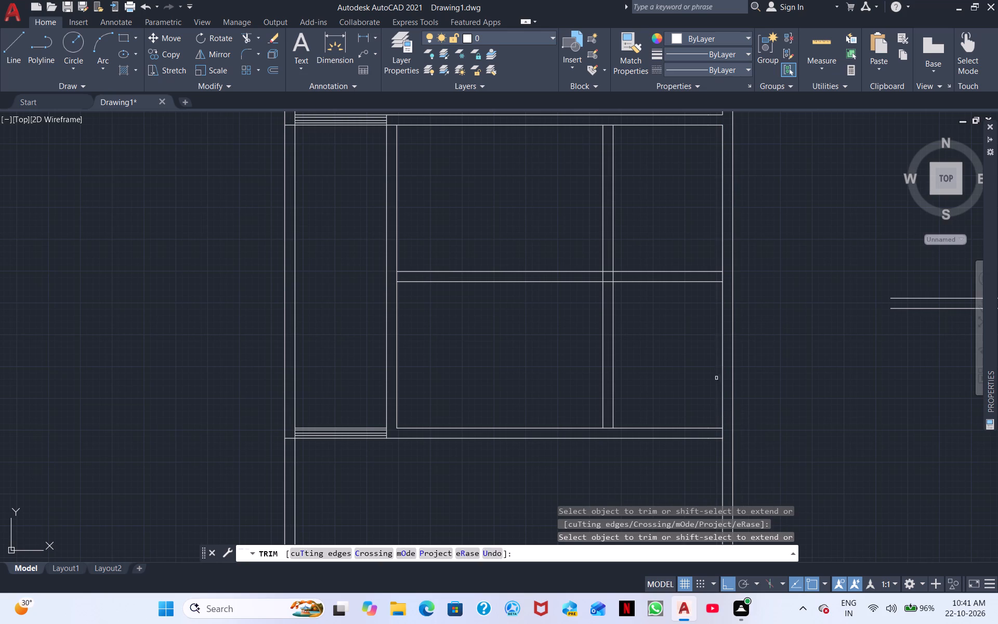
left_click(721, 146, "shift")
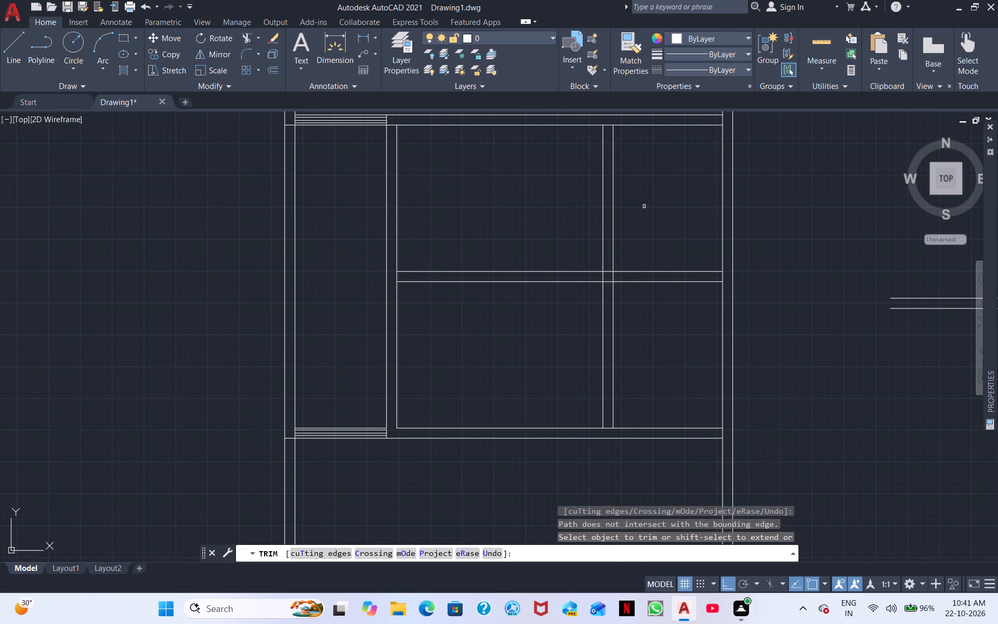
middle_click_drag(643, 213, 612, 355)
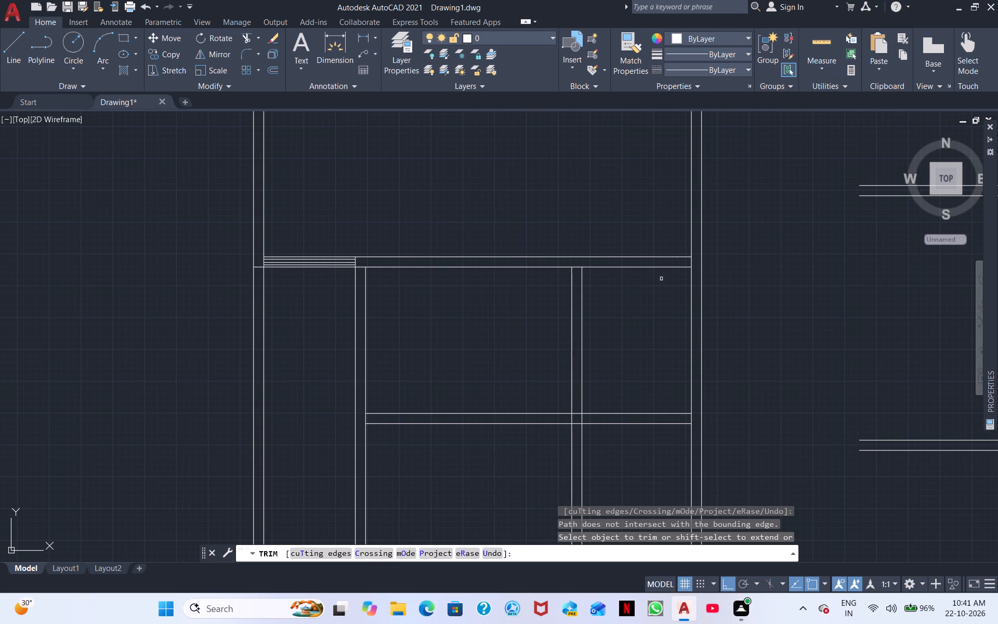
left_click(686, 267, "shift")
middle_click_drag(652, 353, 640, 215)
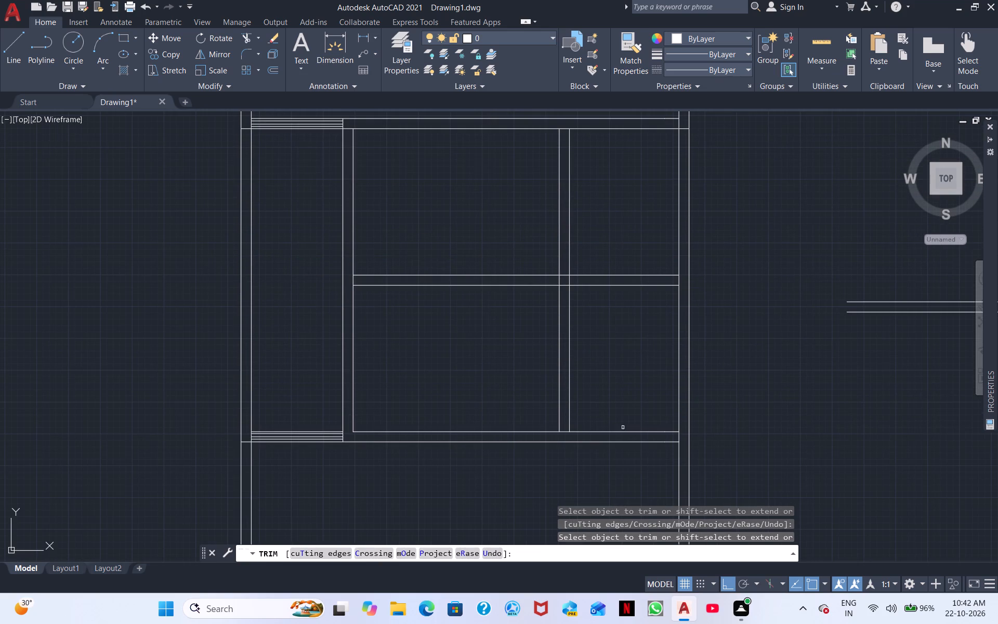
left_click(667, 433, "shift")
left_click(670, 433, "shift")
Extend the new partition's right line through both cross walls to their outer lines.
left_click(571, 416, "shift")
left_click(571, 153, "shift")
Trim away the middle partition and the lower and upper cross walls between the new partition and the central wall.
left_click_drag(610, 262, 602, 315)
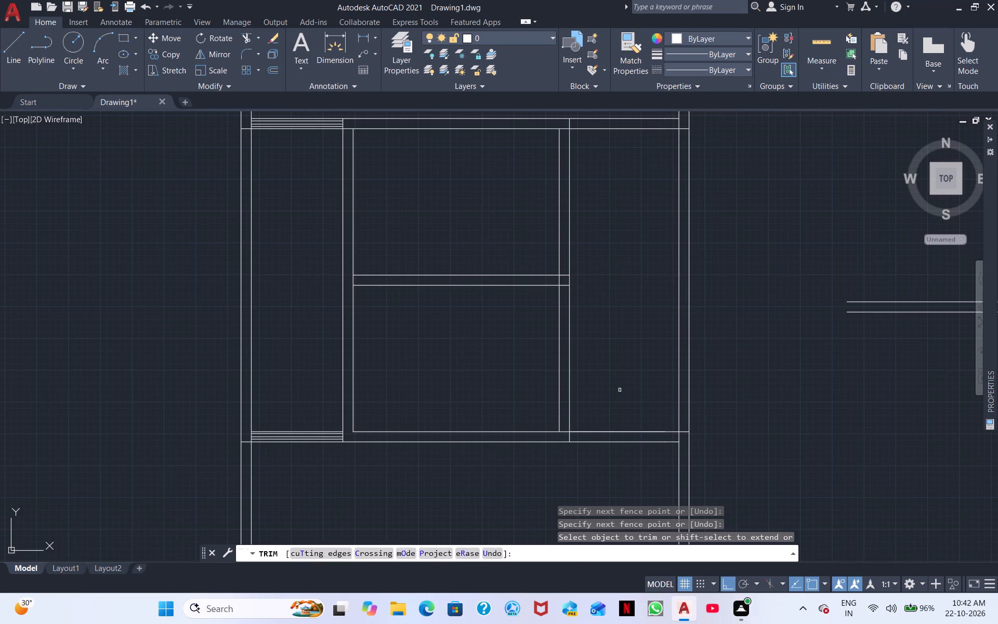
left_click_drag(608, 414, 610, 456)
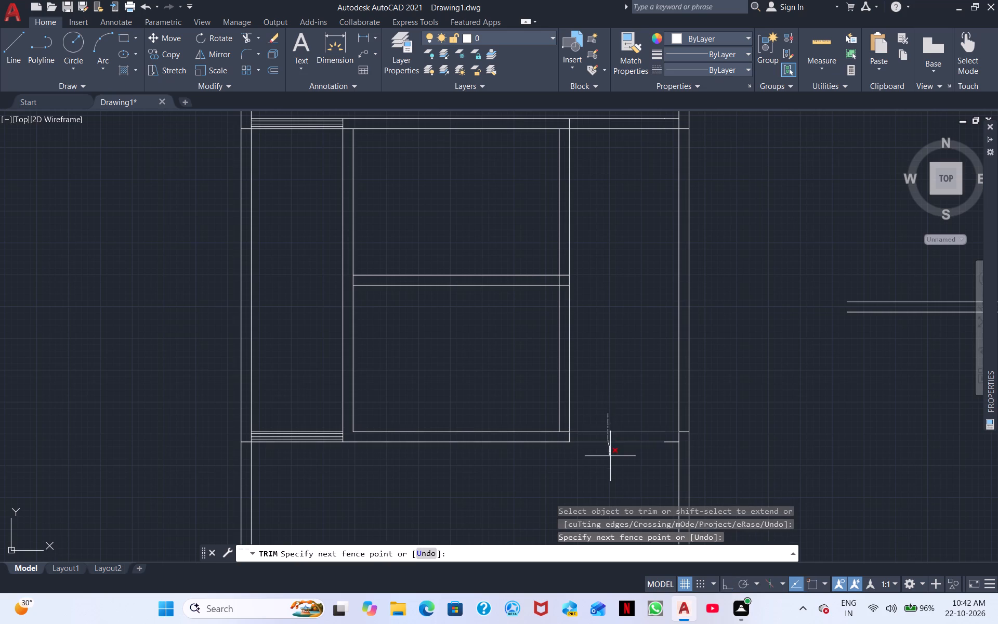
left_click_drag(610, 456, 610, 457)
left_click(673, 440)
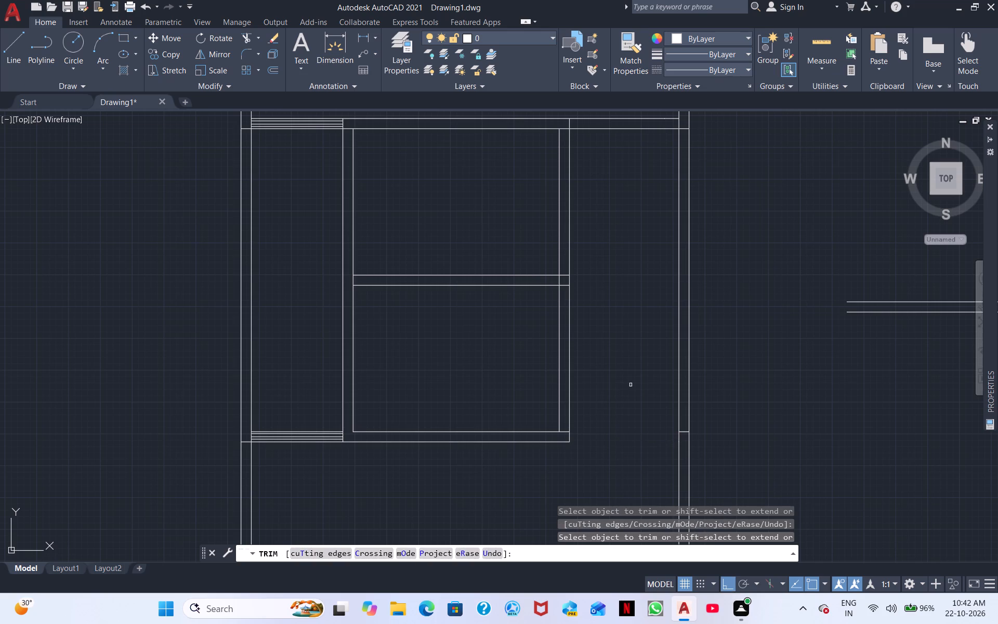
scroll(631, 382, "down", 1)
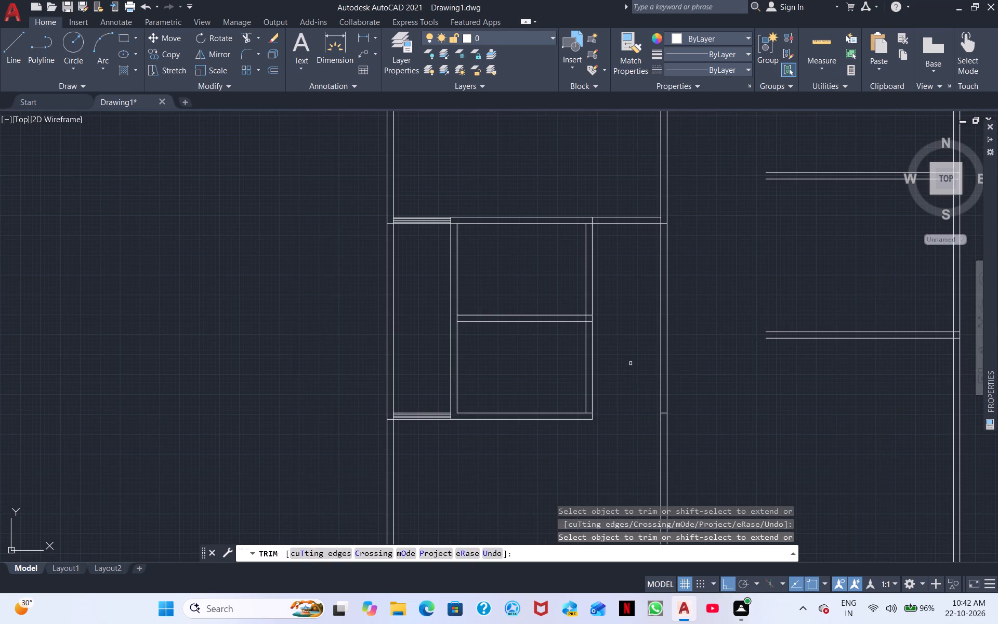
middle_click_drag(624, 330, 602, 427)
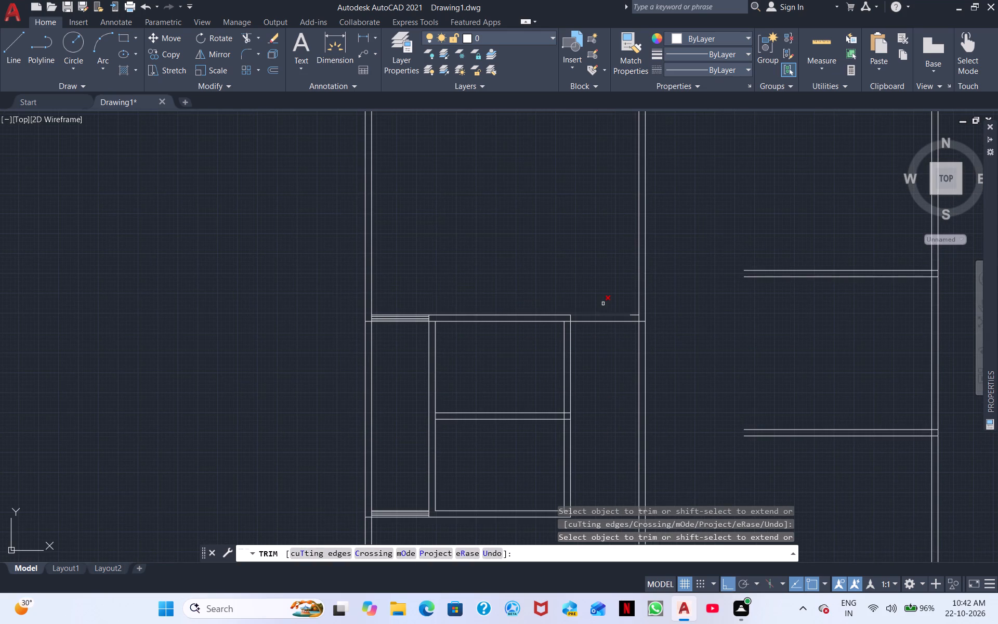
left_click_drag(603, 303, 605, 359)
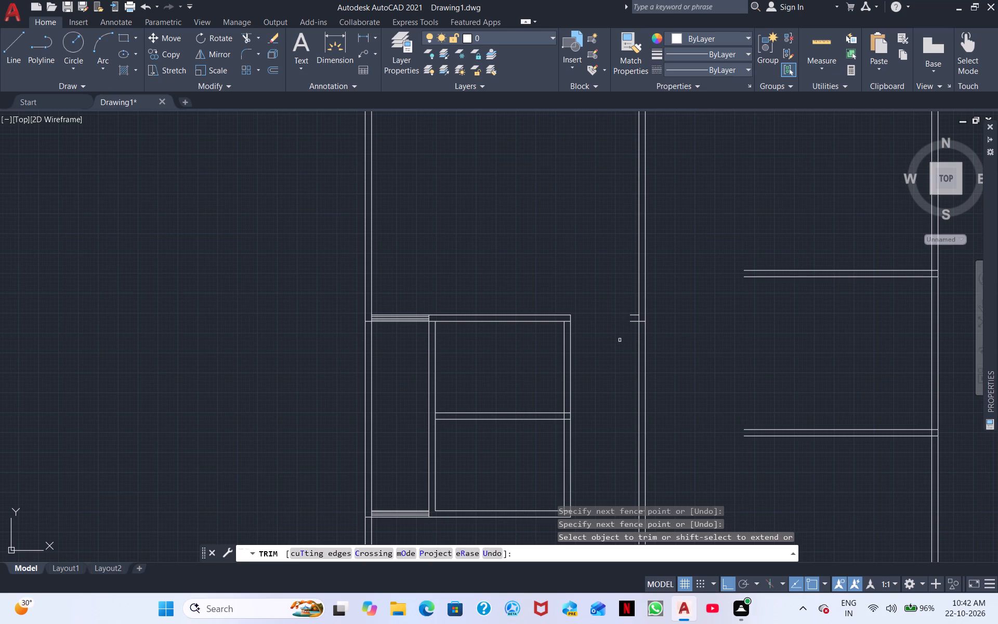
left_click(630, 321)
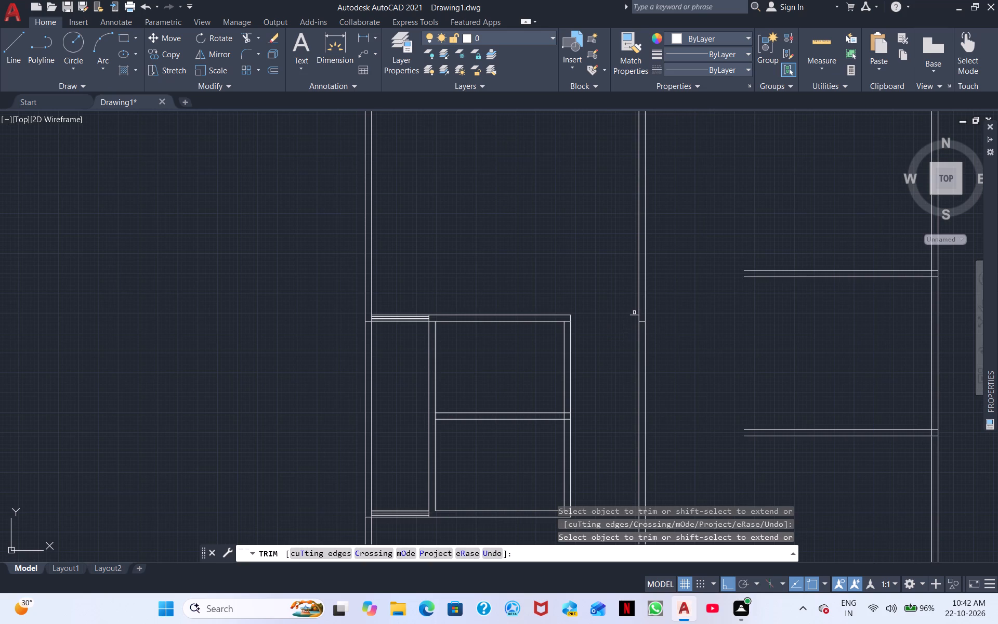
left_click(634, 316)
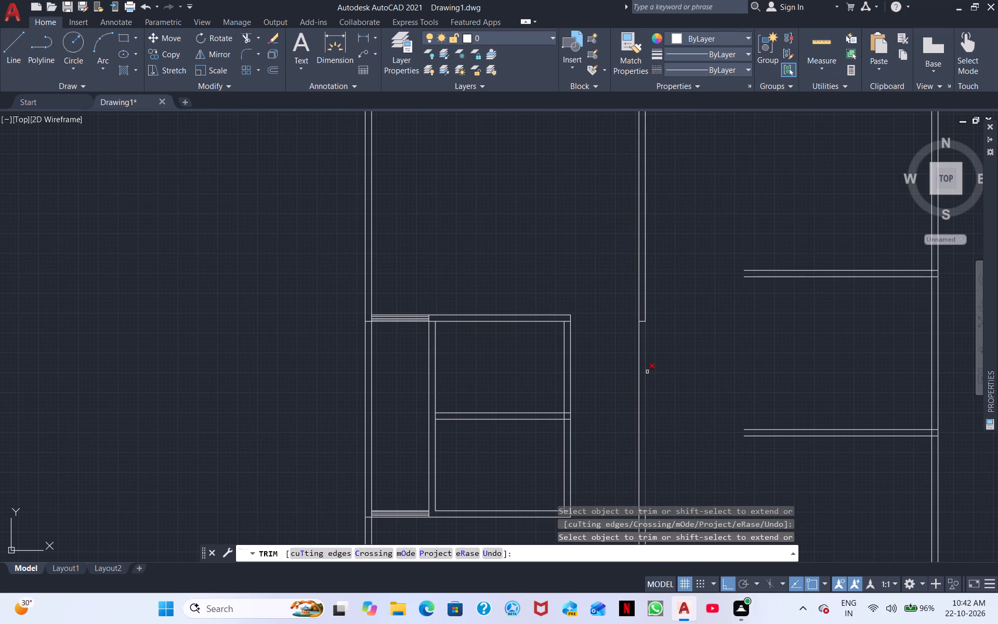
Trim out both central wall lines between the upper and lower cross wall positions.
left_click(647, 372)
left_click(638, 382)
Trim the stub lines where the upper and lower cross walls meet the outer wall and the rooms' left partition.
scroll(637, 382, "down", 2)
middle_click_drag(651, 391, 652, 387)
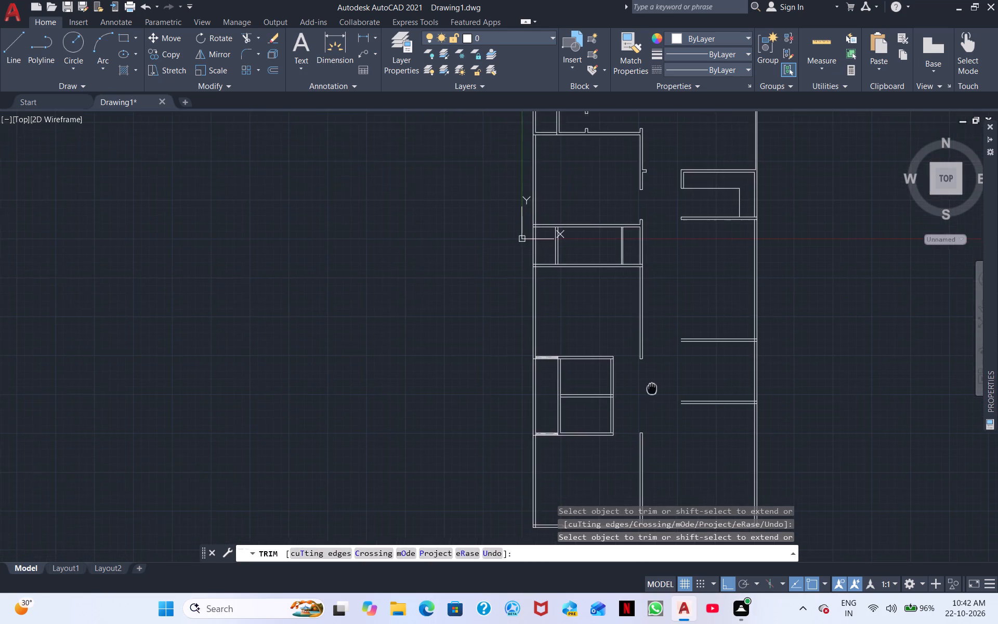
middle_click_drag(652, 387, 623, 342)
scroll(585, 346, "up", 2)
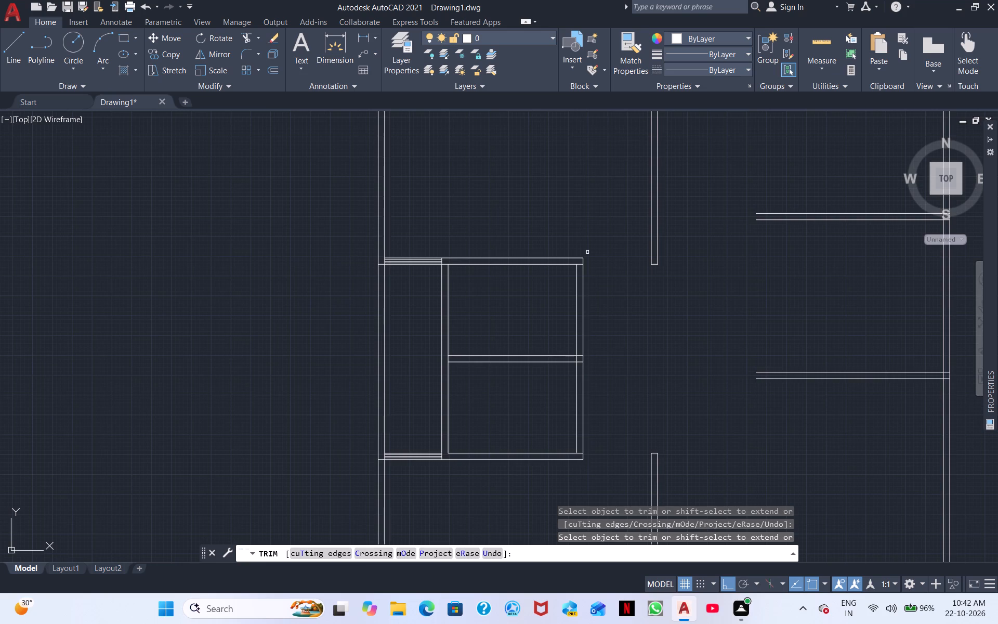
scroll(587, 252, "up", 4)
middle_click_drag(412, 370, 734, 249)
scroll(462, 238, "down", 3)
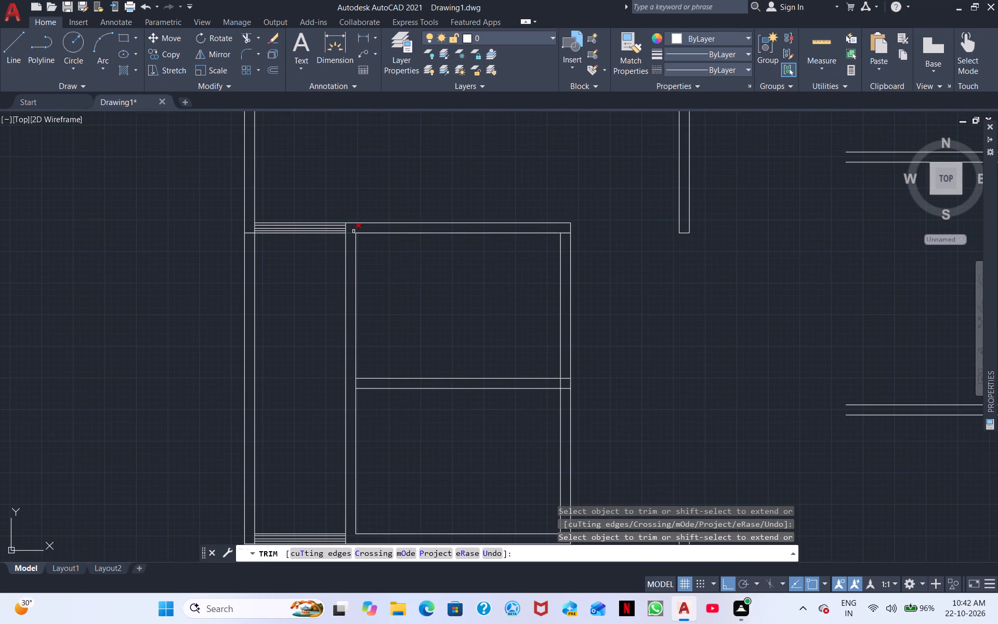
left_click(351, 233)
left_click(248, 231)
middle_click_drag(278, 361, 350, 192)
left_click(322, 375)
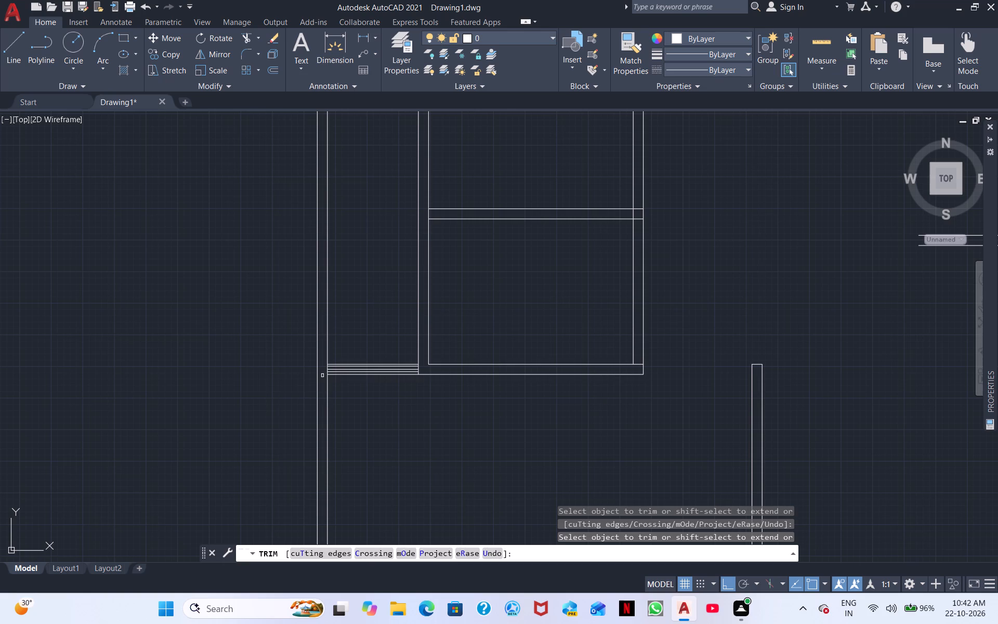
Trim the cross-wall and middle-partition line ends inside the new right partition, and remove the middle partition's lower line.
left_click(638, 365)
left_click(639, 217)
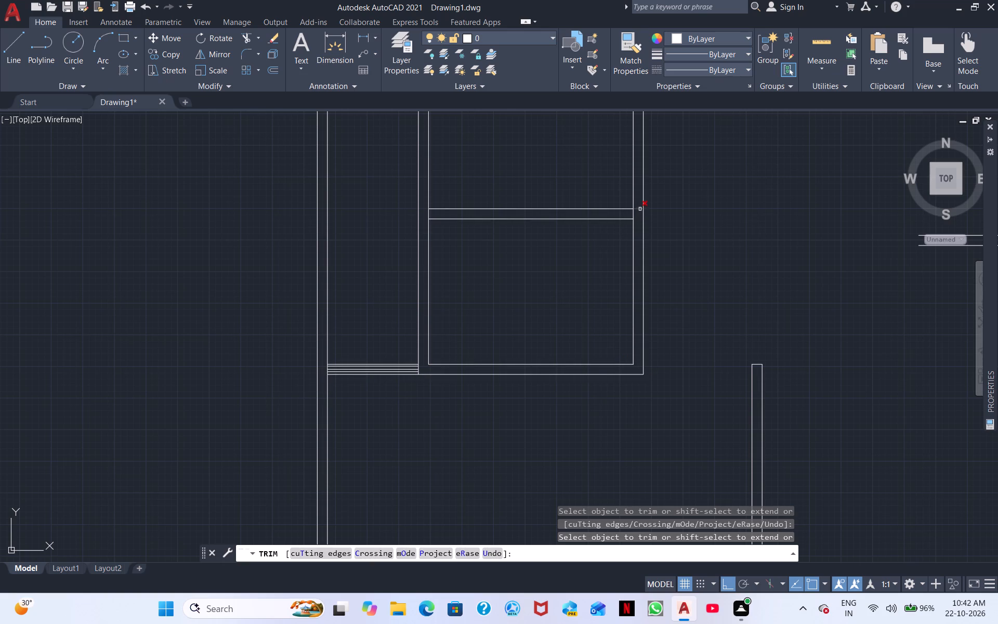
left_click(640, 209)
left_click(630, 217)
middle_click_drag(616, 256, 498, 361)
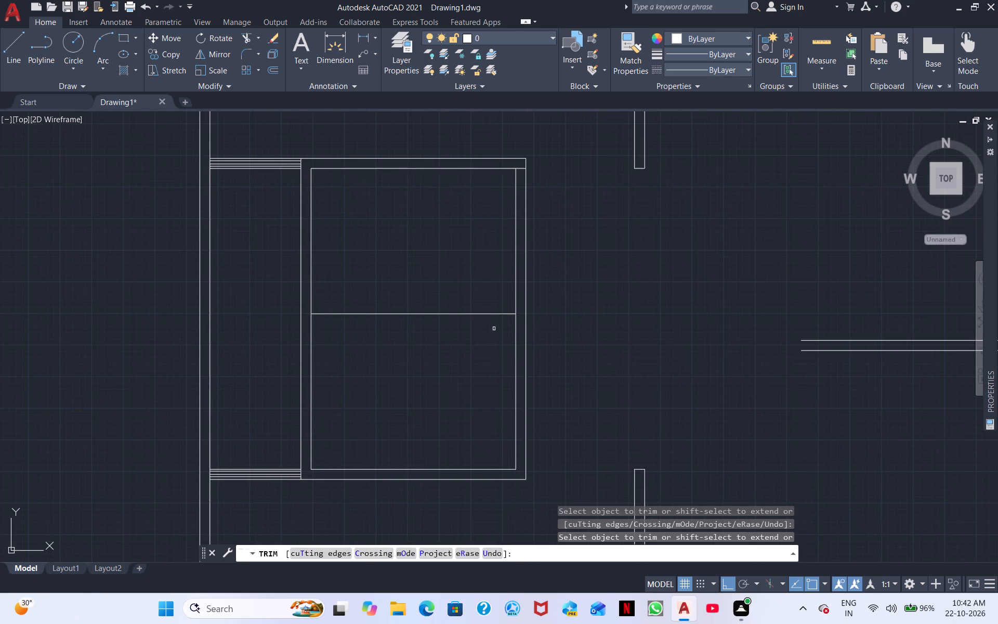
left_click(522, 168)
key("Escape")
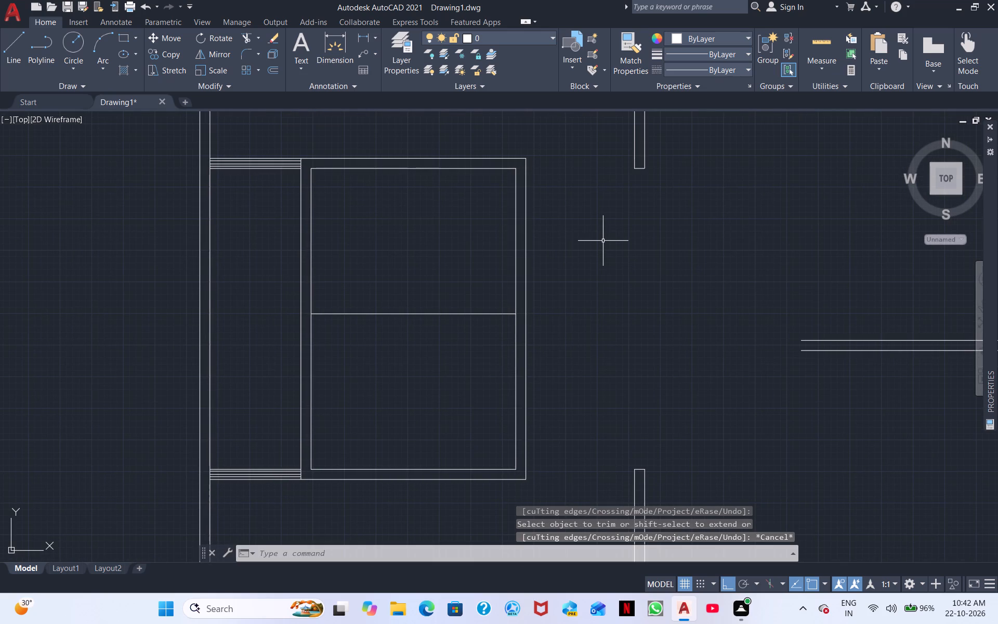
Offset the middle partition's upper line 4" downward to form its lower line.
type("o")
key("space")
key("space")
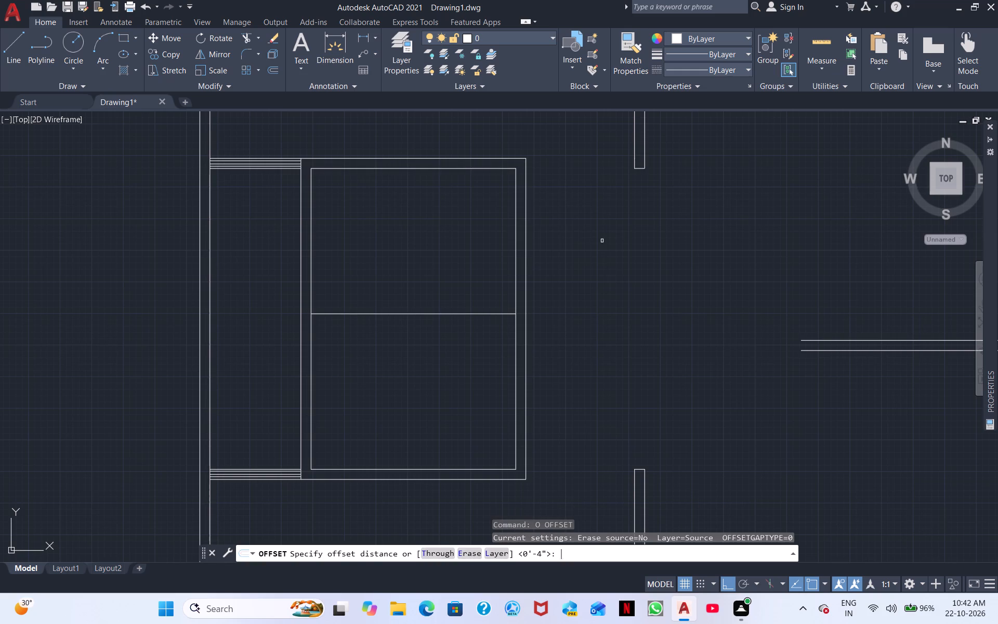
left_click(454, 312)
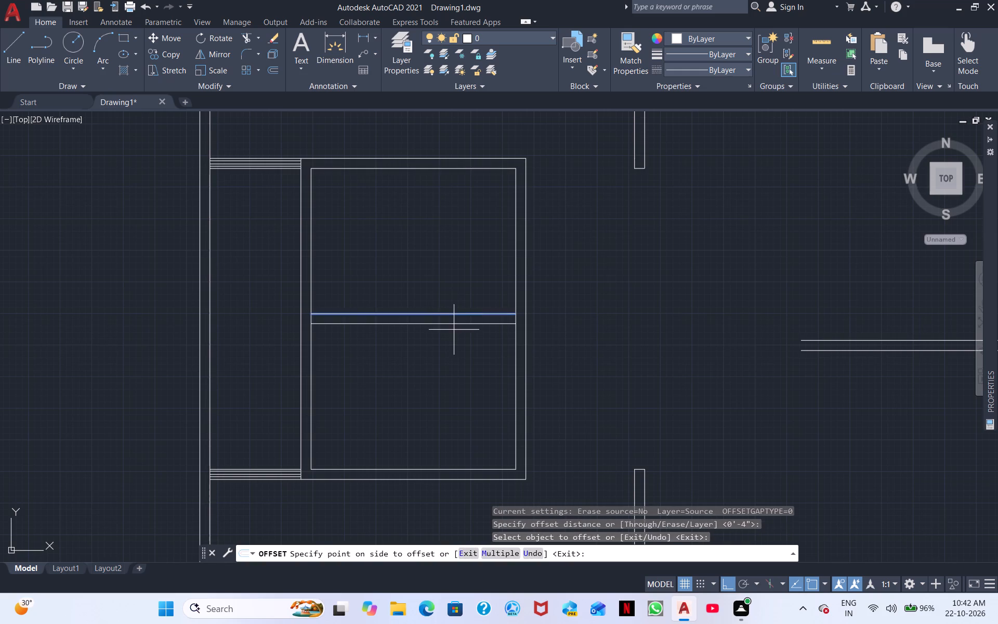
left_click(454, 330)
key("Escape")
Trim the rooms' inner side lines between the middle partition's two lines at both of its ends.
scroll(454, 346, "down", 2)
middle_click_drag(453, 390, 463, 392)
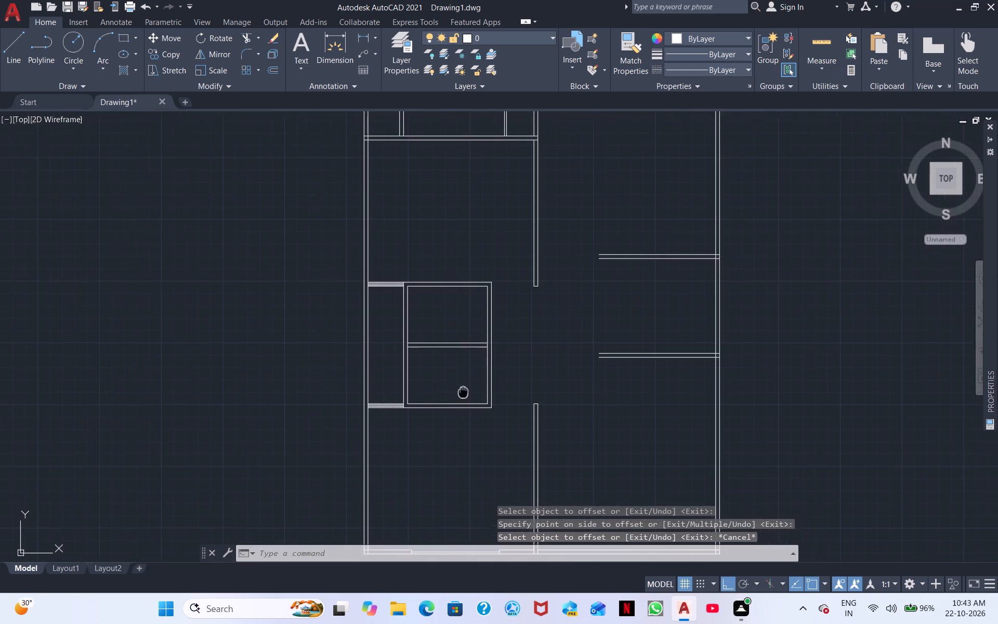
middle_click_drag(463, 392, 479, 352)
scroll(493, 350, "up", 3)
right_click(461, 283)
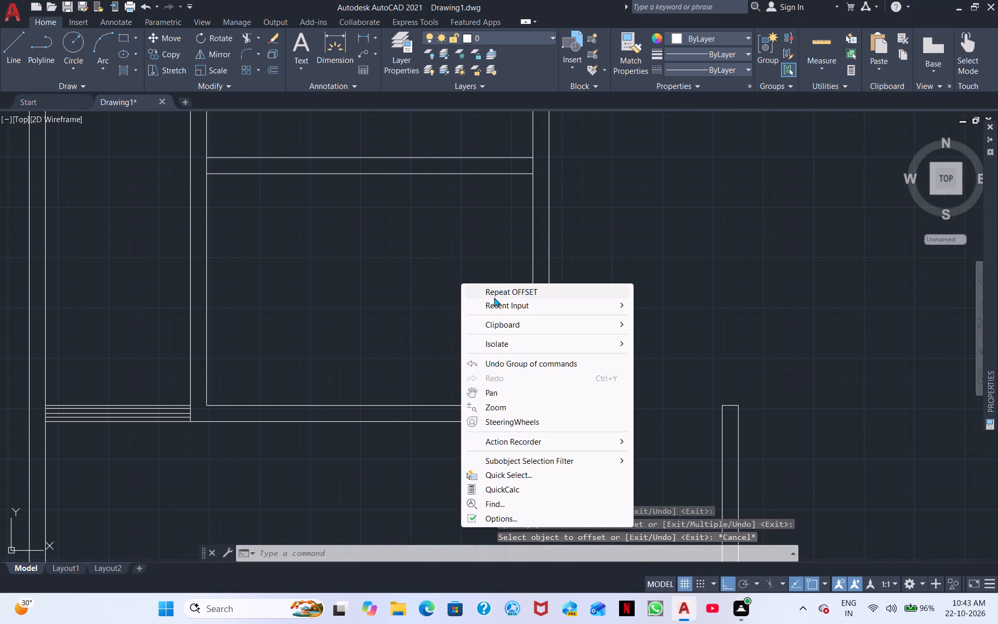
left_click(496, 303)
left_click(652, 320)
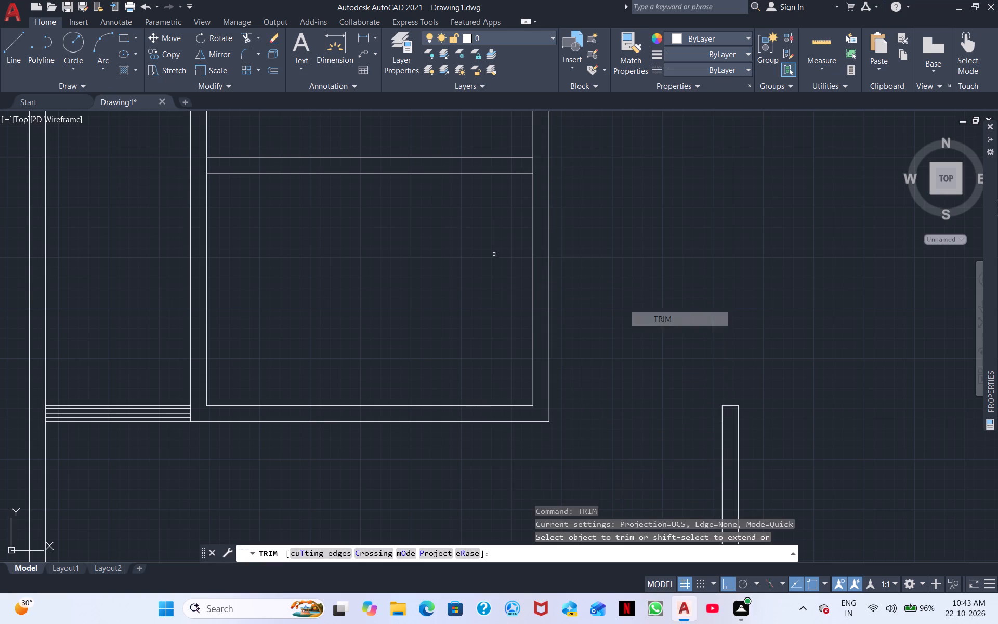
left_click(205, 167)
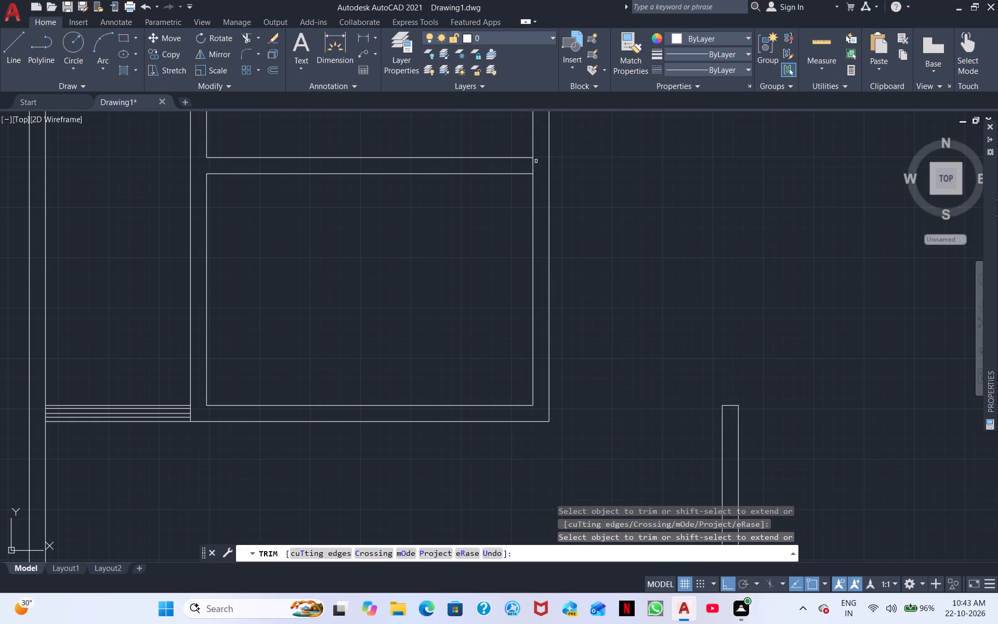
left_click(533, 165)
key("Escape")
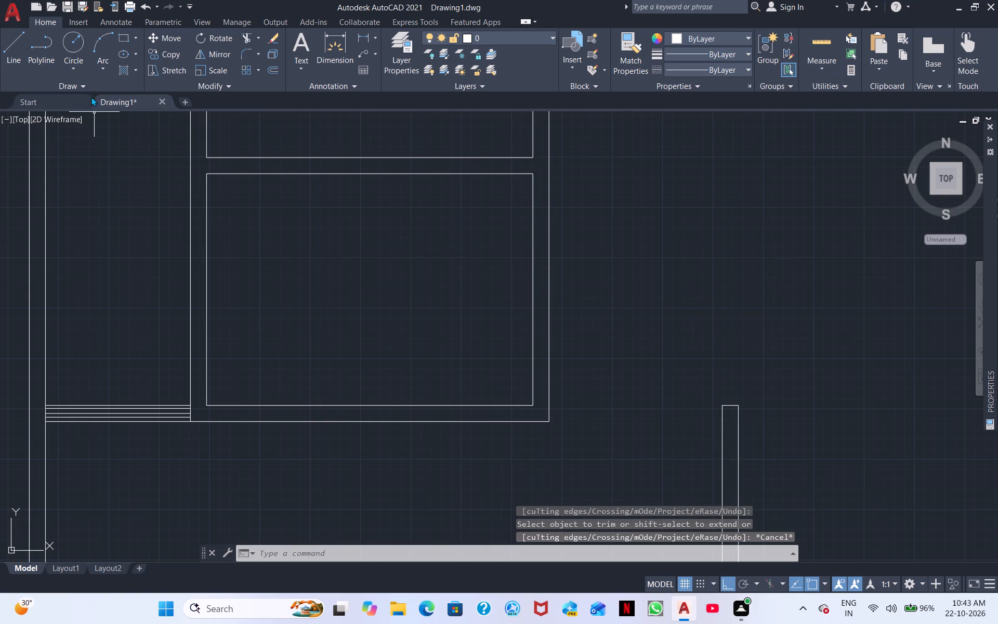
Draw a 3' wide line outline across the lower cross wall near its right corner, rising into the lower small room.
left_click(18, 55)
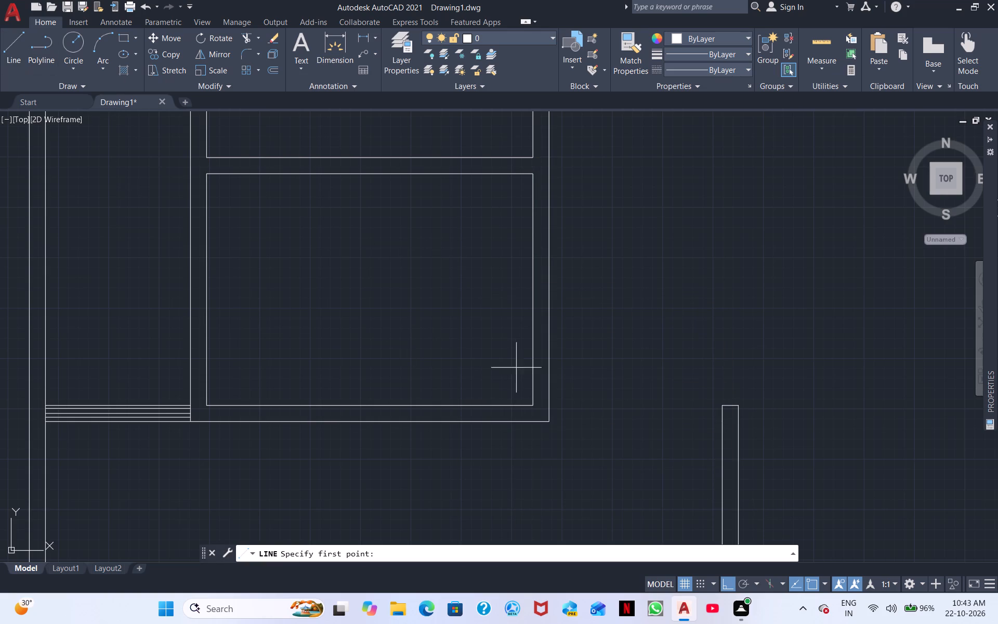
left_click(520, 421)
left_click(523, 406)
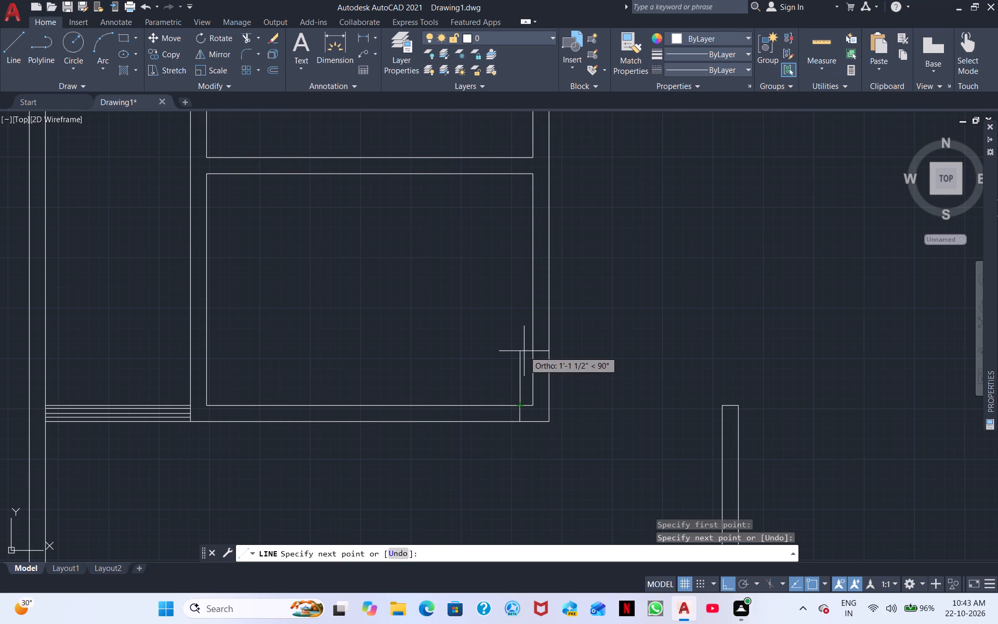
left_click(520, 382)
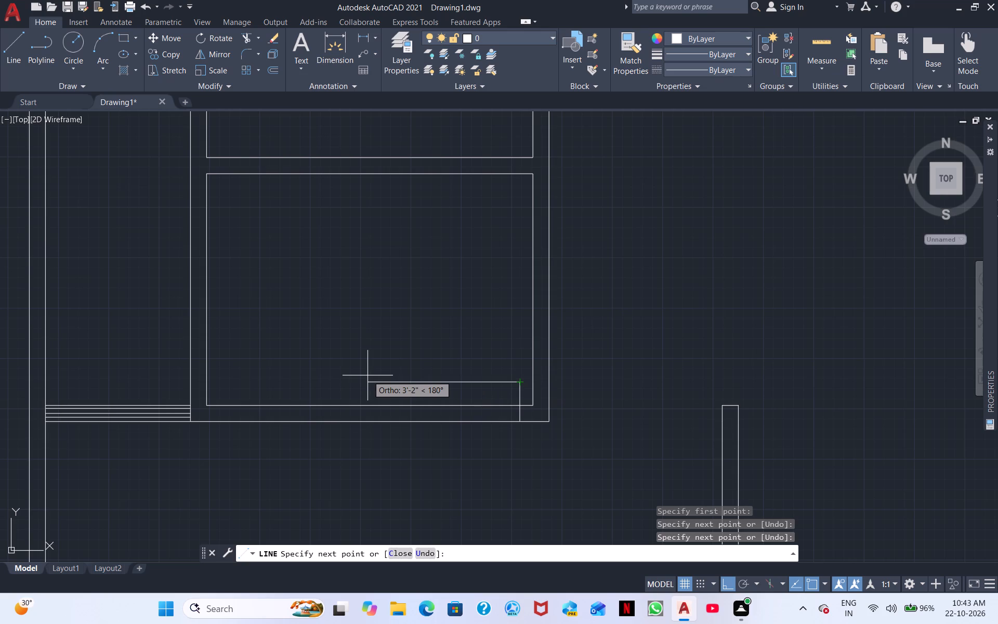
type("3'")
key("Return")
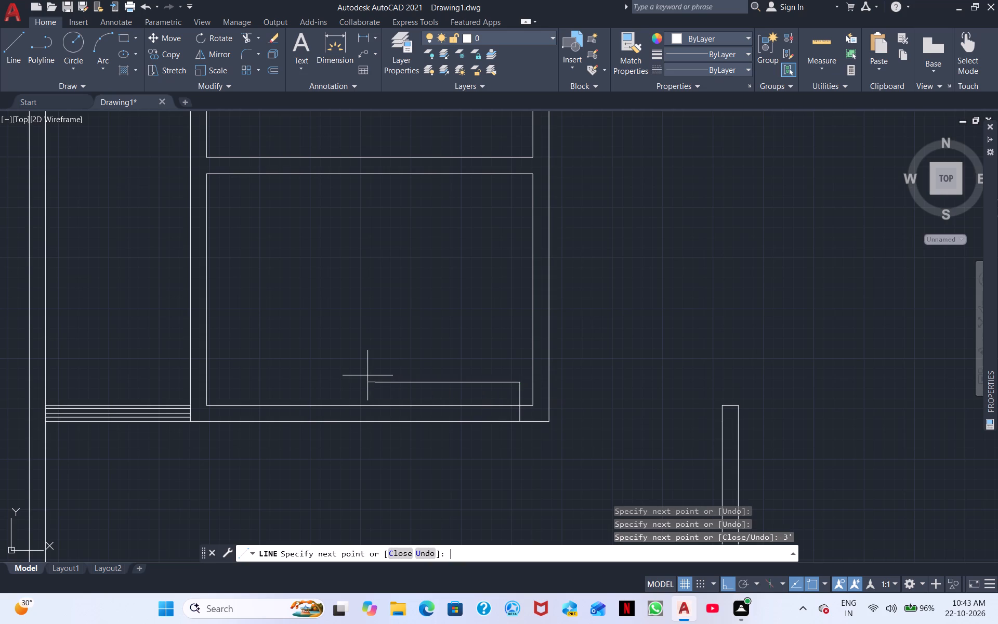
left_click(380, 405)
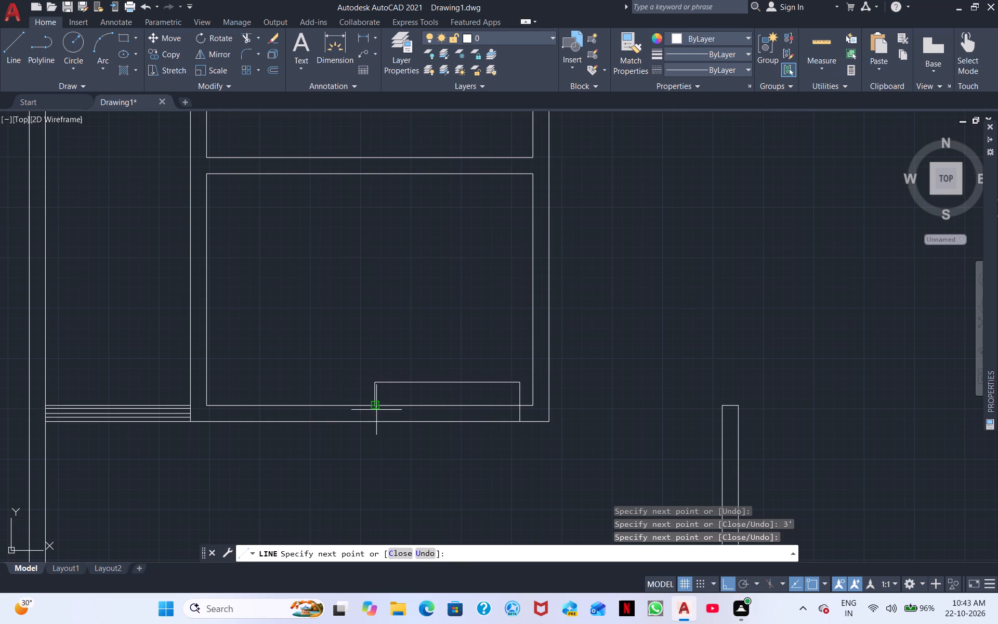
left_click(375, 427)
key("Escape")
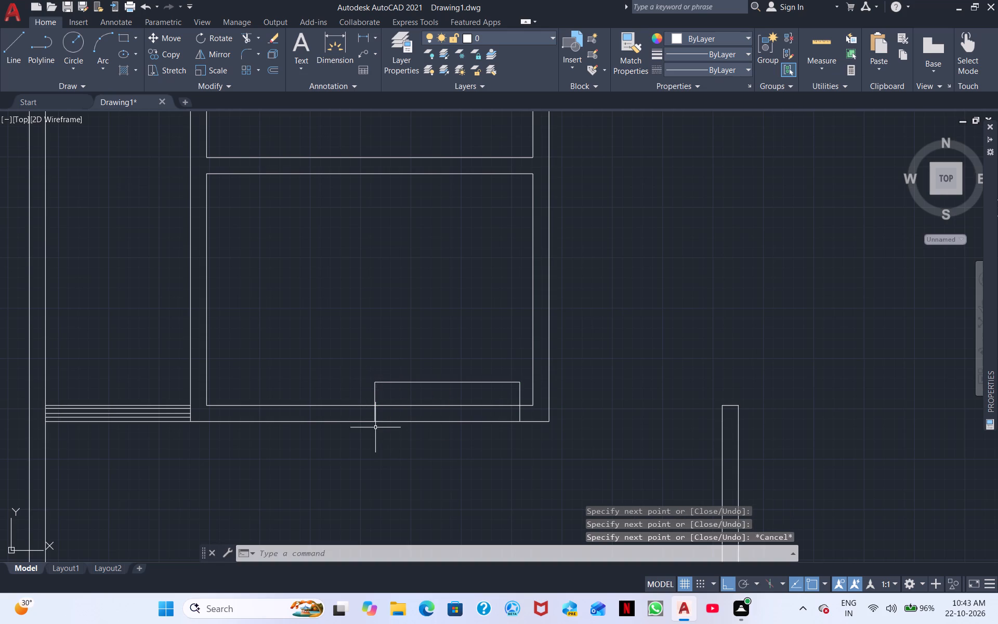
Select all line segments of the 3' wide outline on the lower cross wall.
left_click(469, 391)
left_click(440, 360)
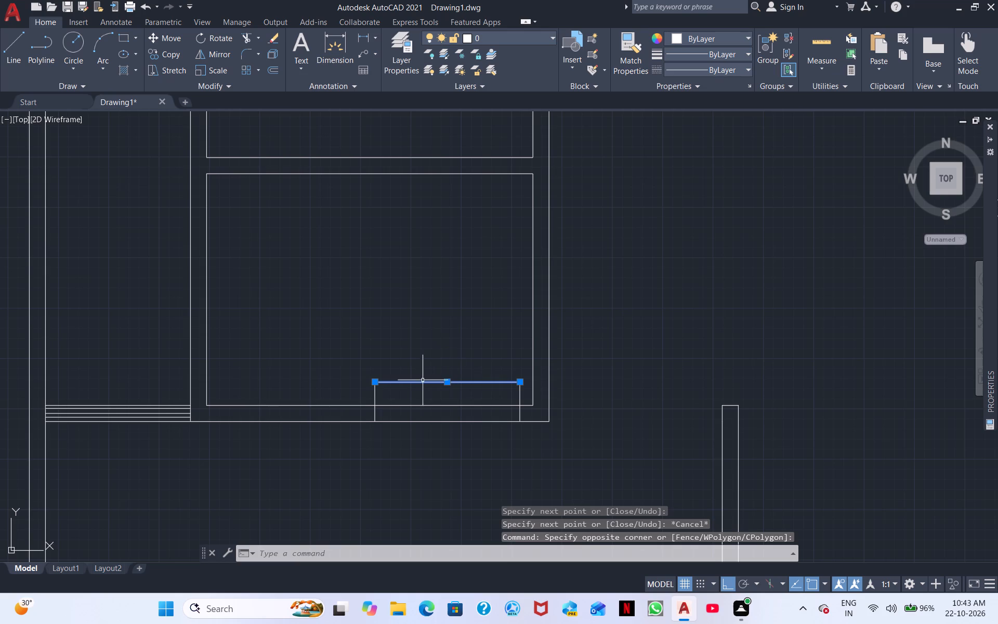
left_click(375, 397)
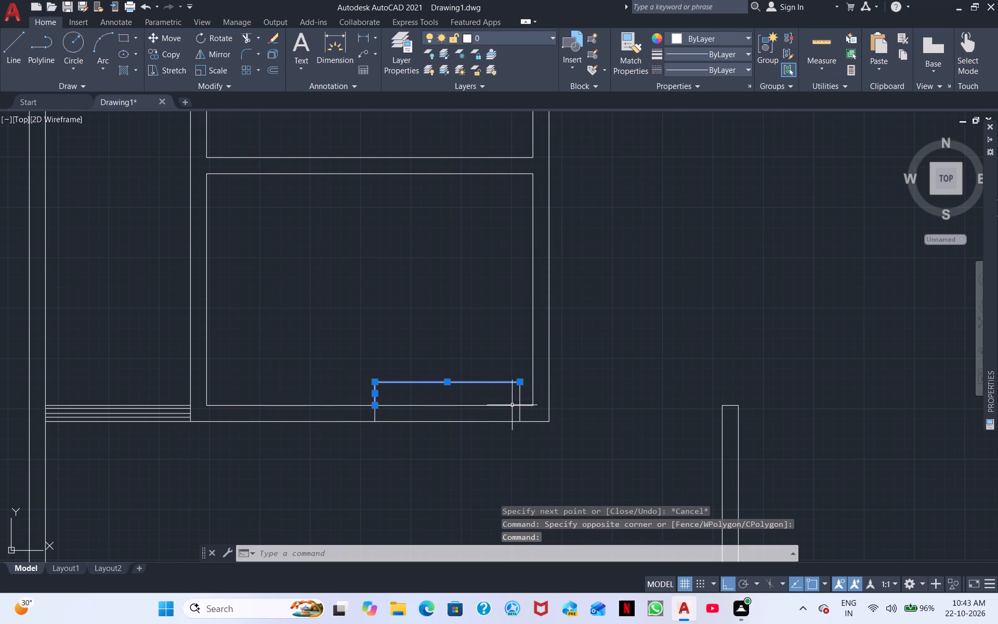
left_click(520, 397)
scroll(519, 409, "up", 3)
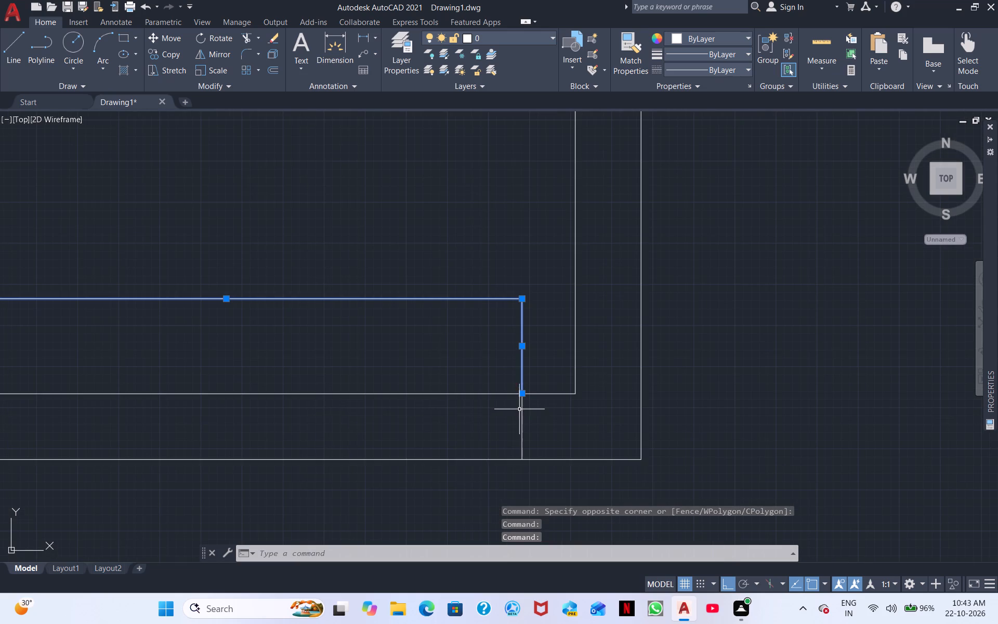
left_click_drag(524, 417, 517, 418)
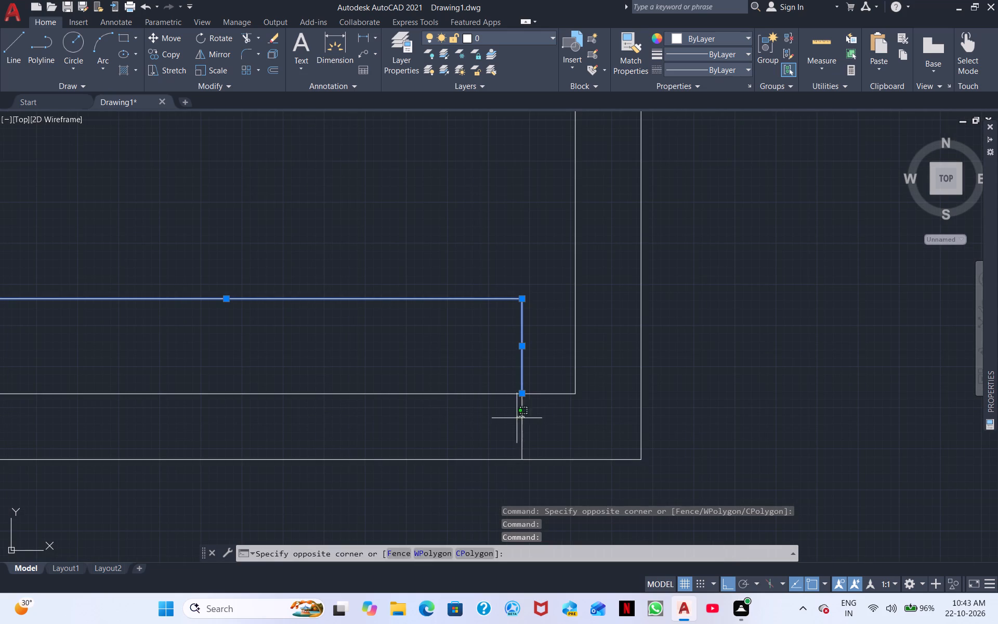
left_click_drag(517, 418, 498, 424)
middle_click_drag(395, 425, 609, 396)
middle_click_drag(40, 405, 166, 411)
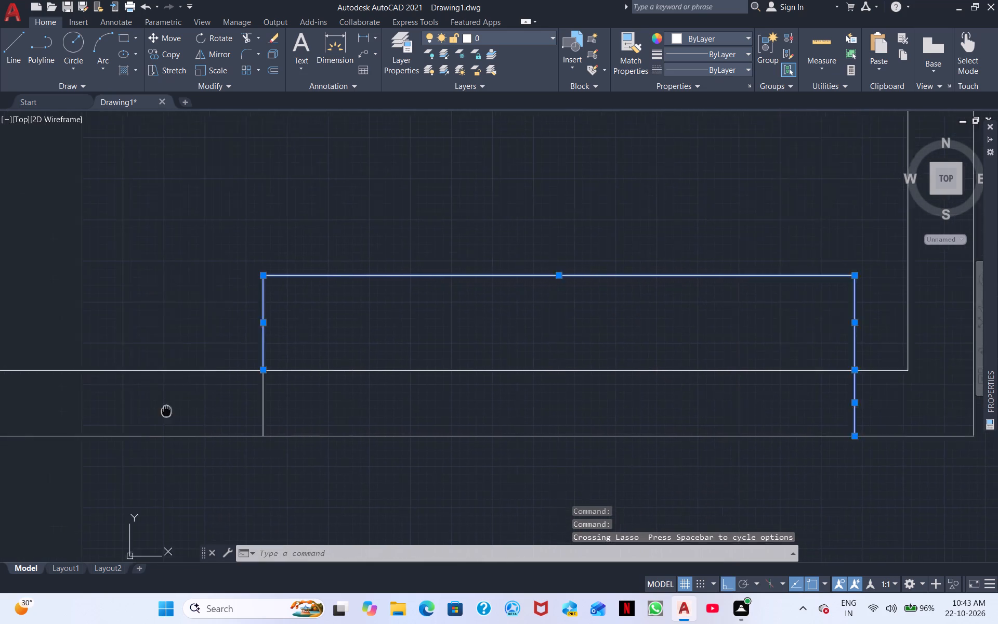
middle_click_drag(166, 411, 277, 399)
left_click_drag(404, 397, 356, 399)
left_click(325, 391)
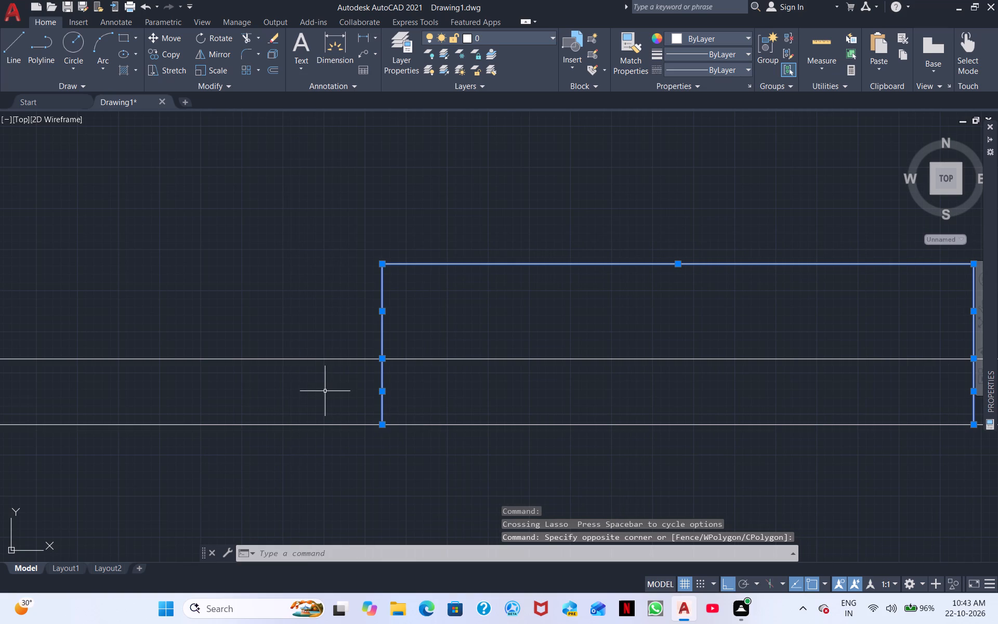
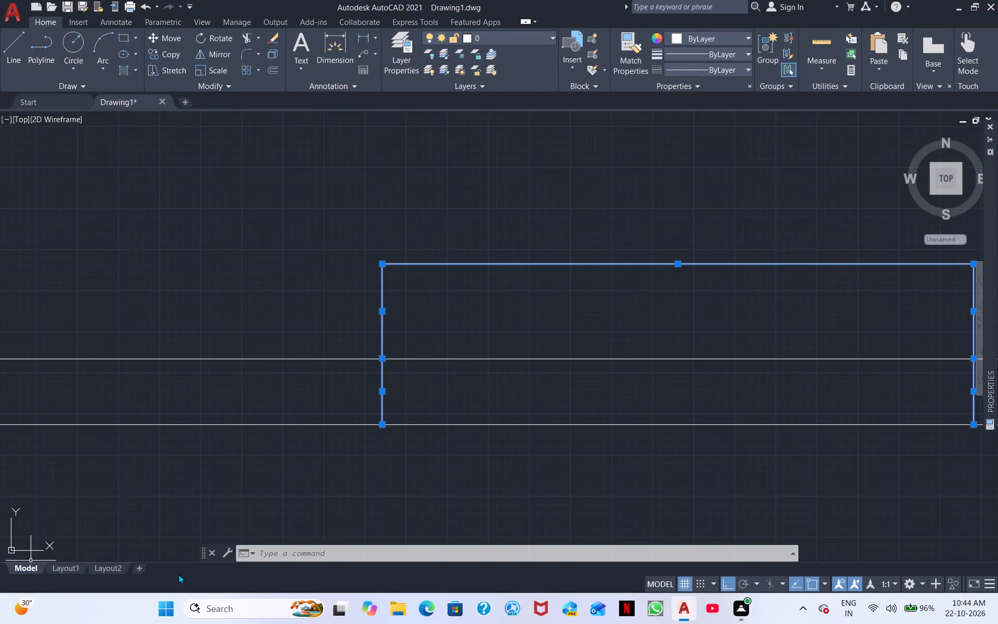
Copy the selected 3' wide outline from the lower cross wall straight up onto the small rooms' upper cross wall.
scroll(491, 345, "down", 2)
middle_click_drag(527, 328, 385, 387)
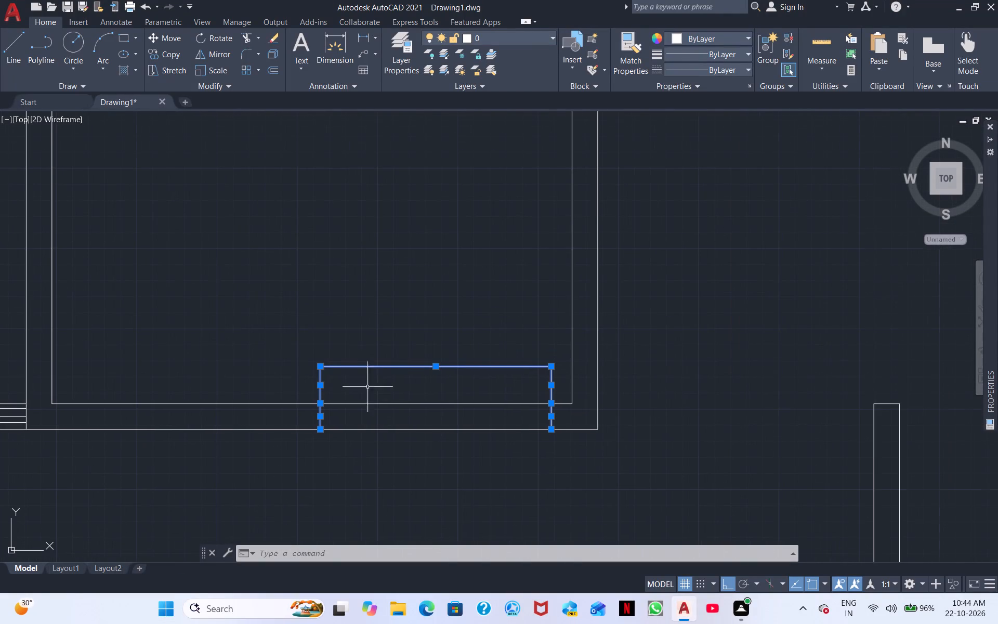
right_click(386, 352)
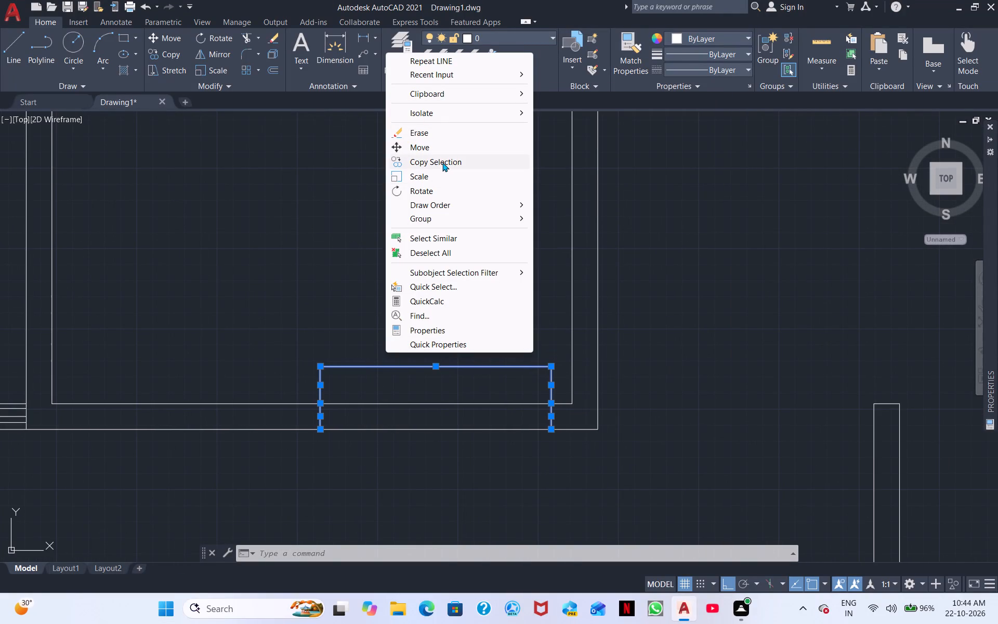
left_click(442, 161)
left_click(553, 428)
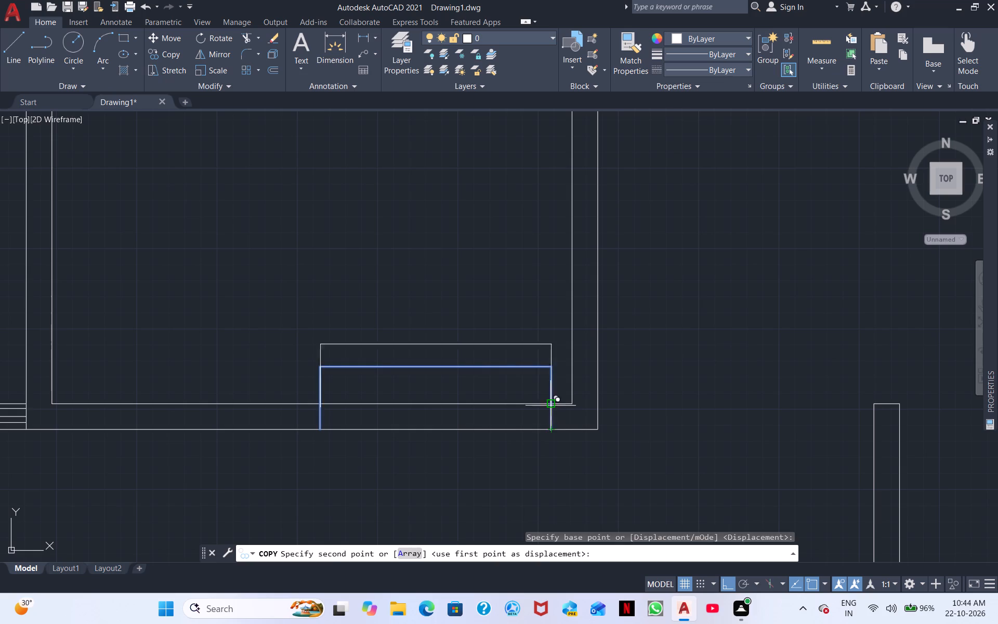
scroll(526, 302, "down", 2)
middle_click_drag(512, 274, 506, 453)
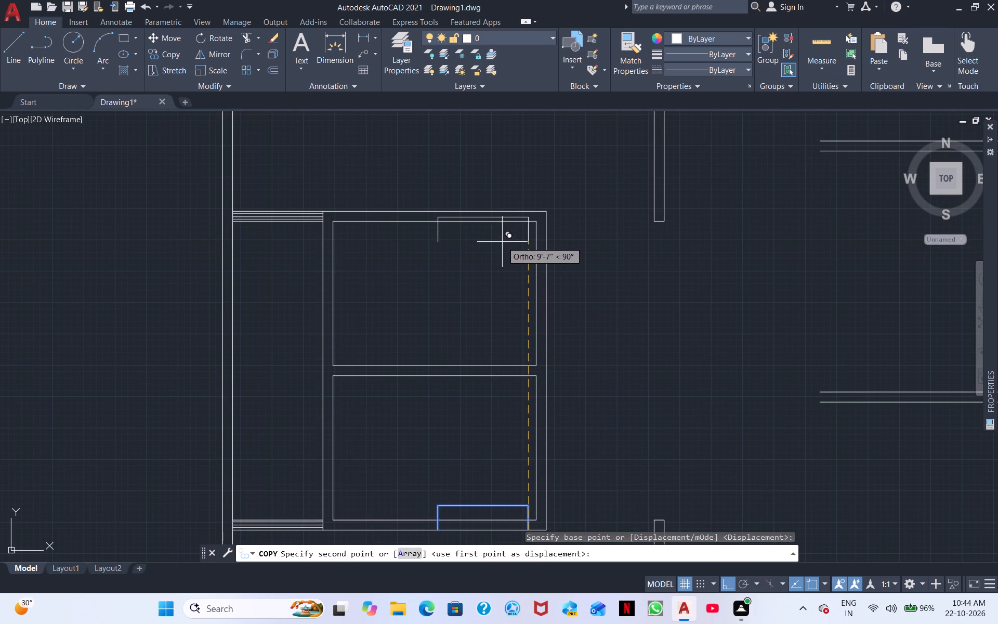
left_click(527, 219)
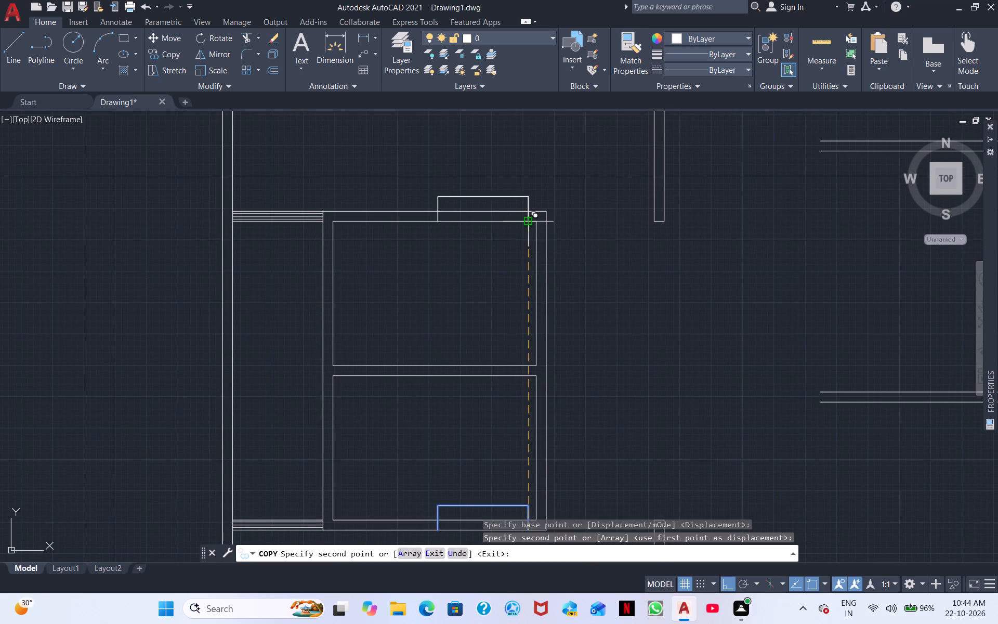
right_click(491, 277)
left_click(526, 283)
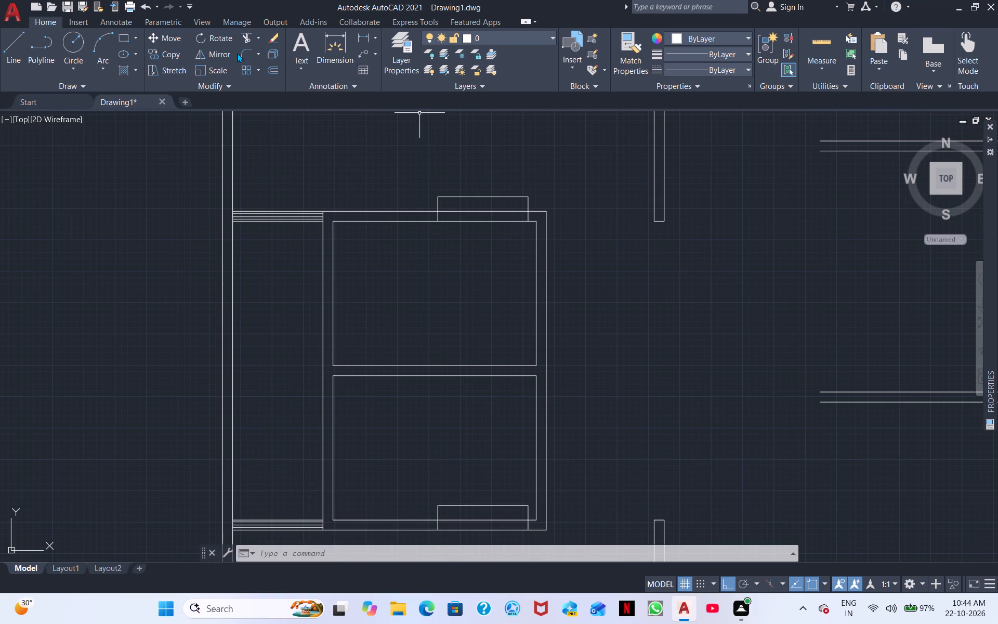
Trim the upper cross wall between the copied outline's sides and remove the outline parts projecting above the wall, leaving a 3' opening.
left_click(245, 33)
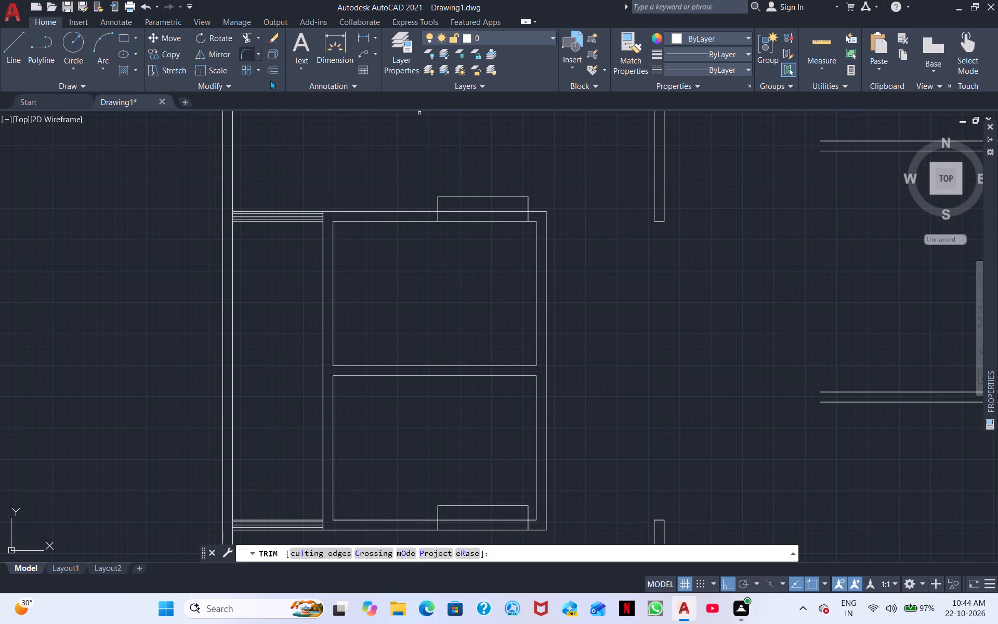
left_click(471, 197)
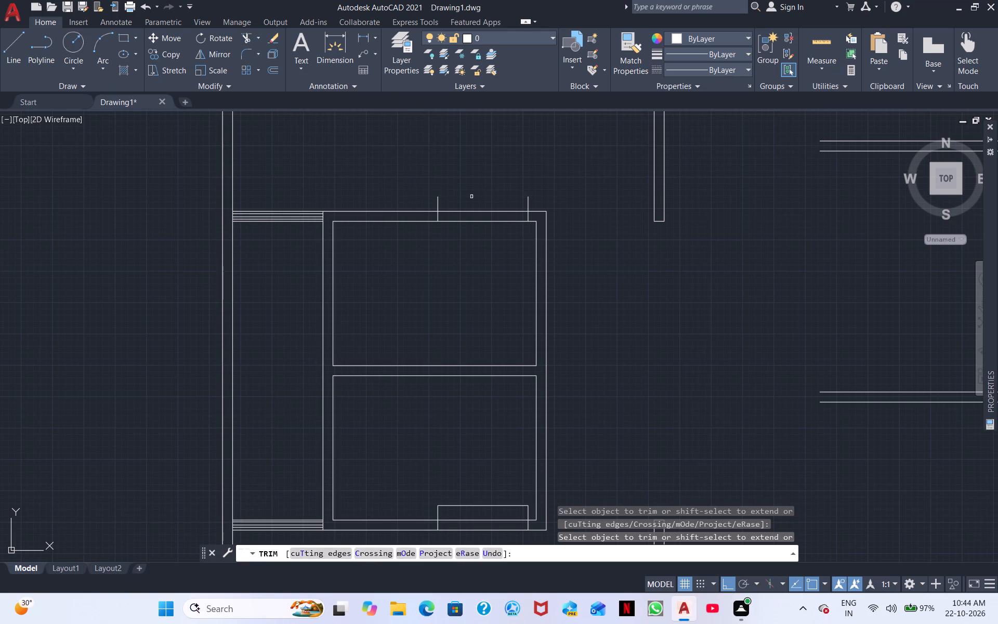
left_click_drag(471, 197, 480, 238)
left_click_drag(480, 233, 483, 201)
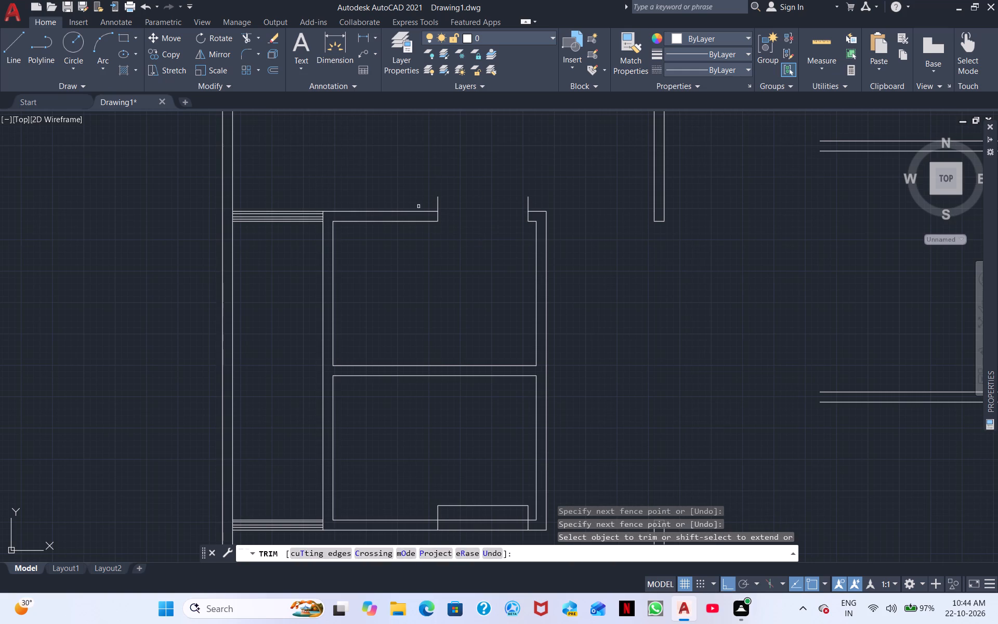
left_click(439, 202)
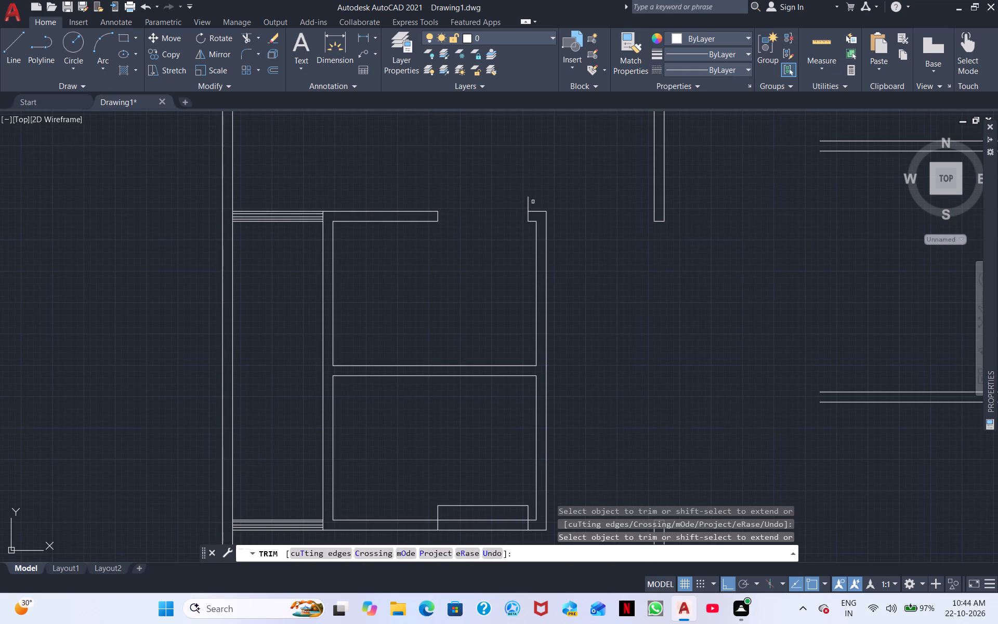
left_click(529, 202)
Trim the lower cross wall between the outline's sides and remove the outline parts projecting into the room, leaving a 3' opening.
scroll(452, 452, "down", 1)
middle_click_drag(452, 452, 426, 318)
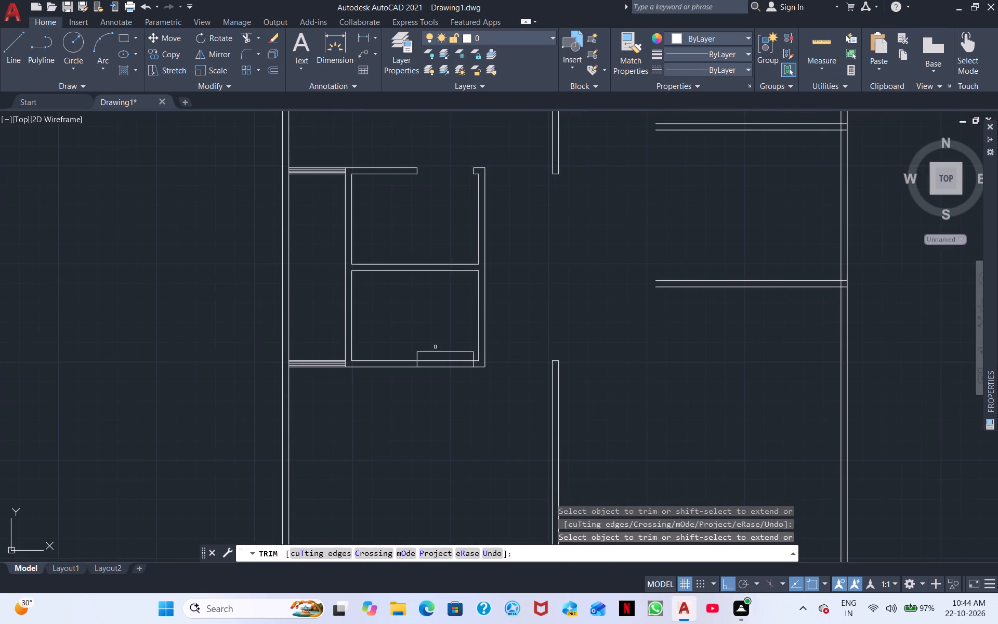
scroll(436, 348, "up", 4)
left_click_drag(443, 350, 445, 526)
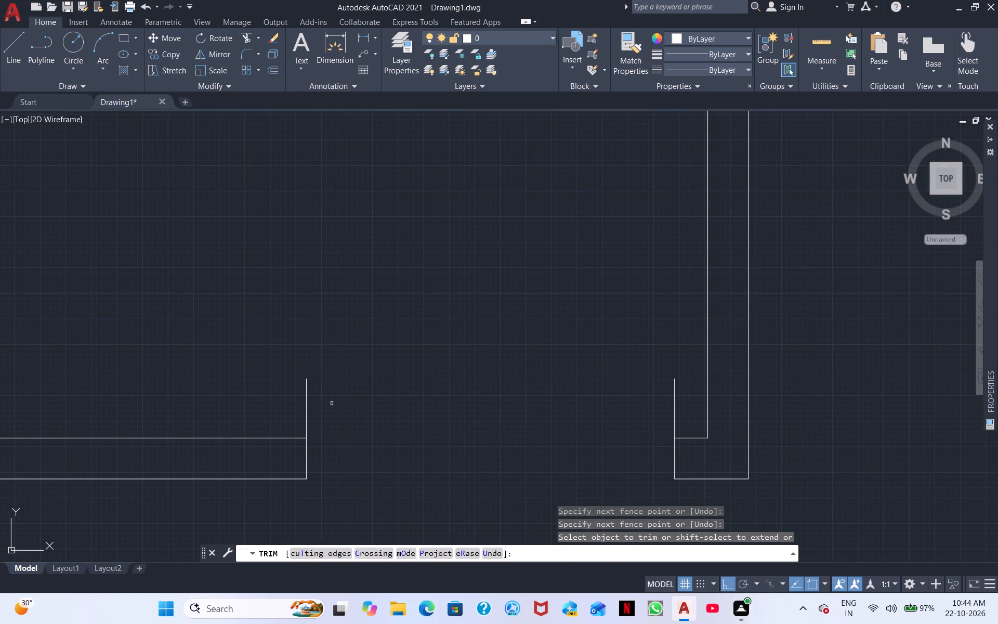
left_click(306, 412)
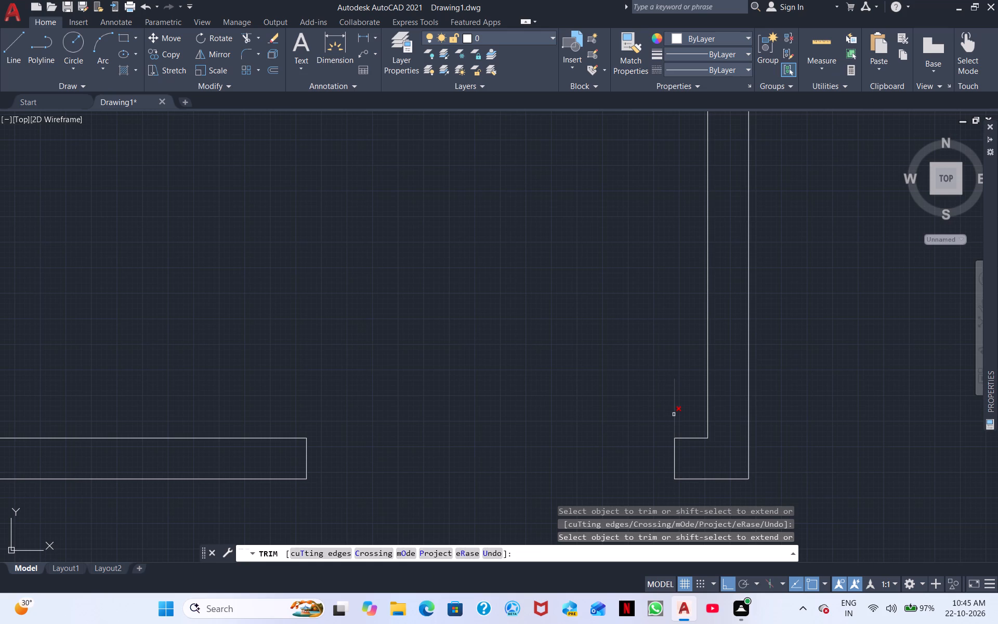
left_click(674, 414)
right_click(504, 369)
left_click(531, 378)
Draw a 4'6" horizontal guide line from the upper central wall toward the right-hand rooms, with a vertical line rising past the upper right-hand partition.
scroll(532, 379, "down", 3)
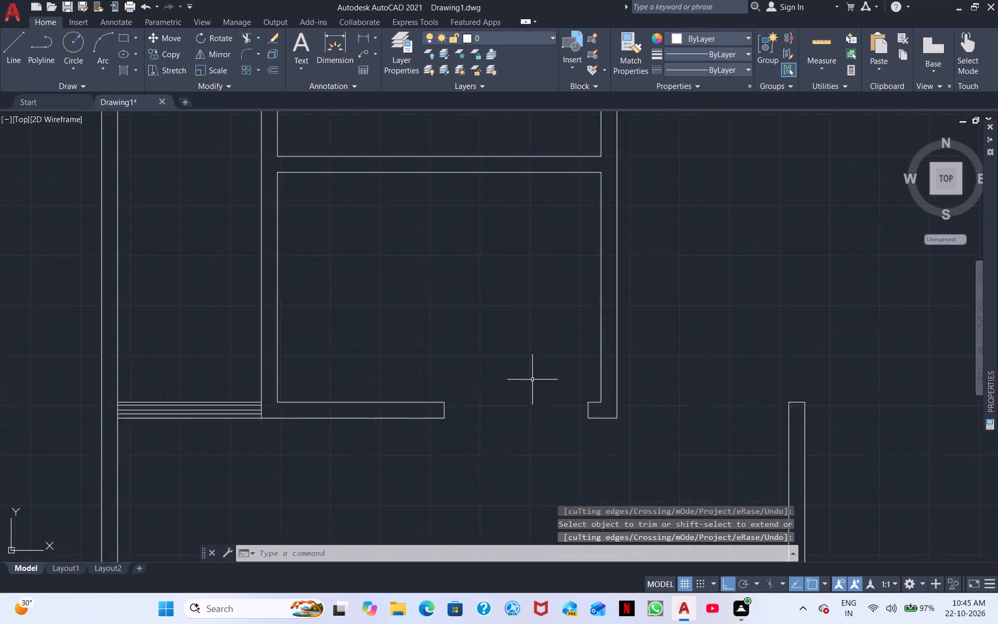
middle_click_drag(565, 376, 397, 359)
scroll(485, 308, "down", 2)
middle_click(485, 308)
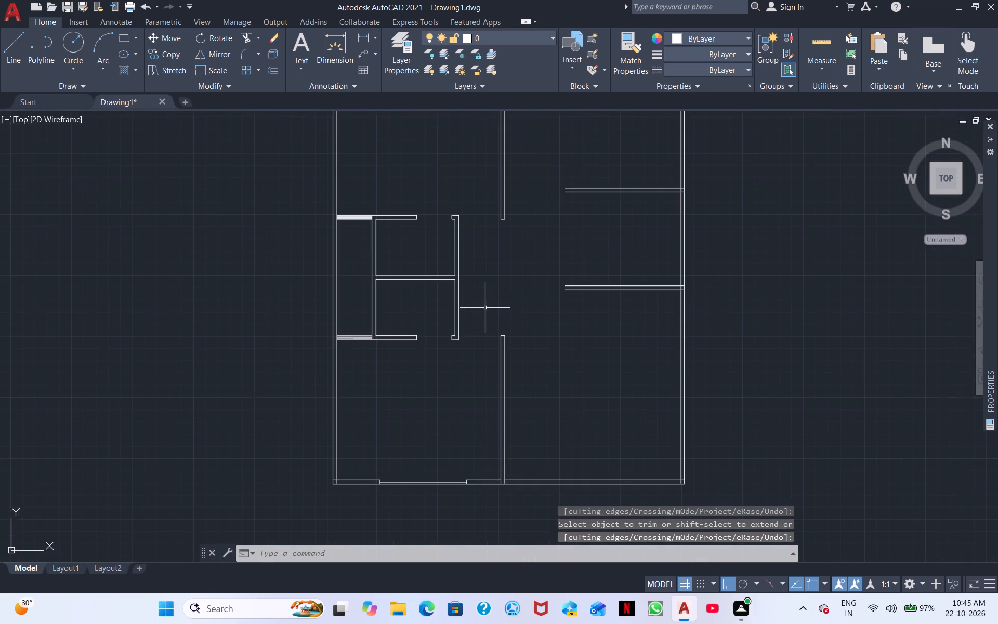
middle_click_drag(484, 313, 385, 379)
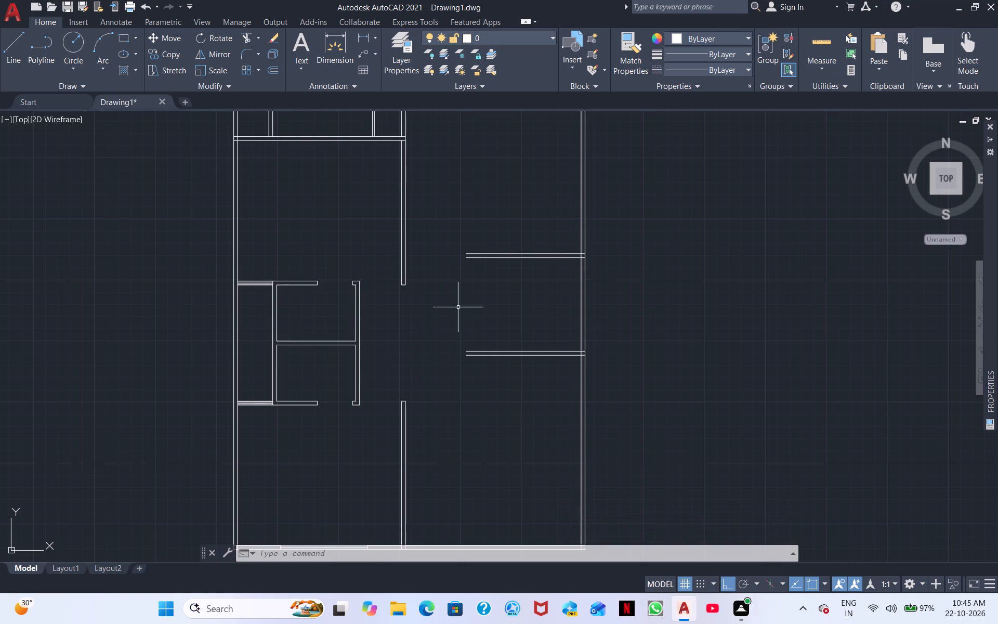
scroll(458, 306, "up", 2)
middle_click_drag(487, 288, 365, 350)
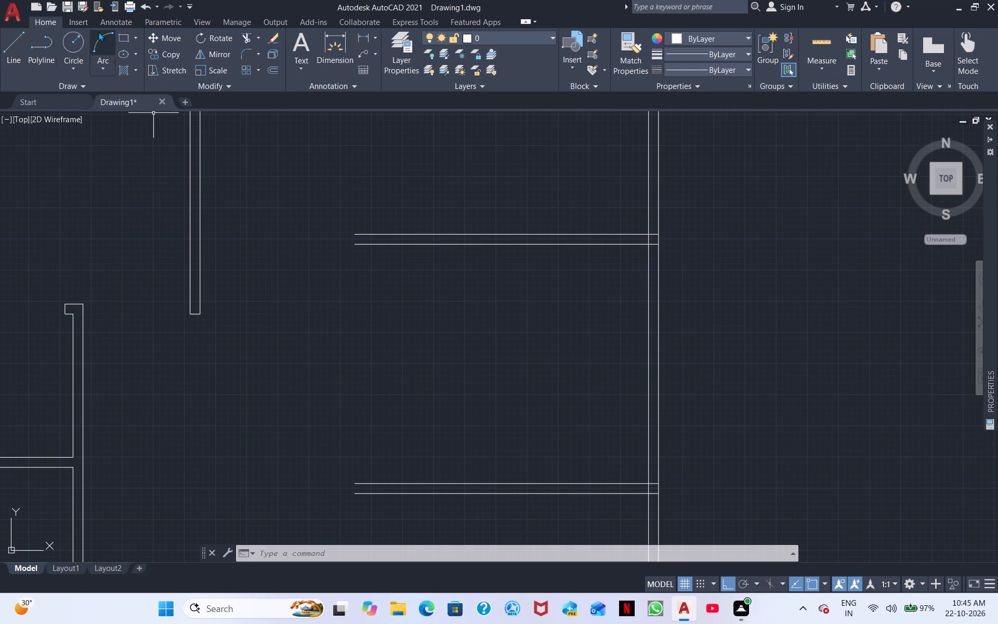
left_click(11, 42)
middle_click_drag(229, 228, 429, 203)
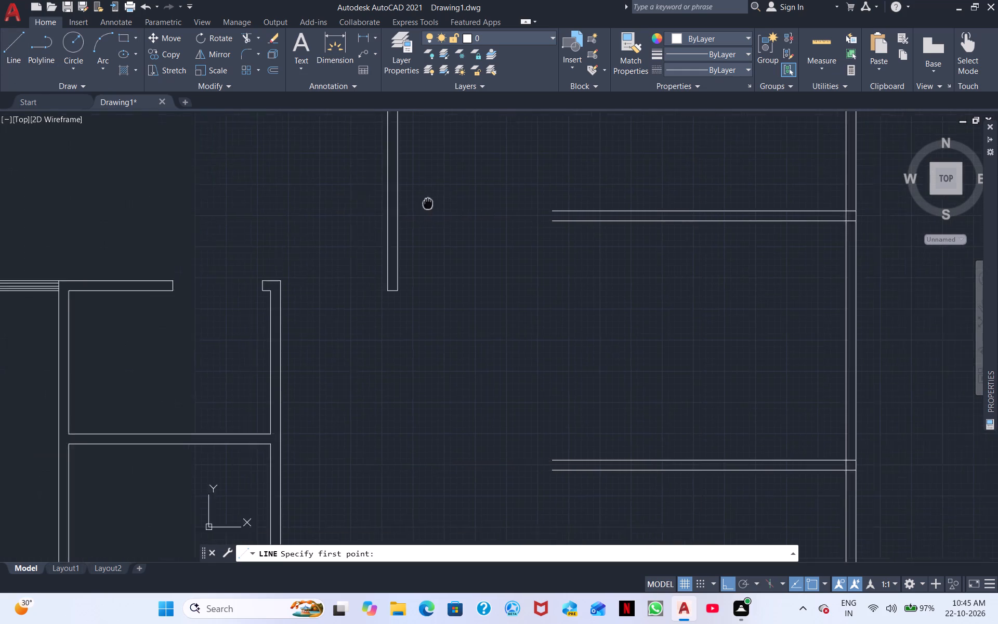
middle_click_drag(429, 203, 436, 199)
left_click(408, 245)
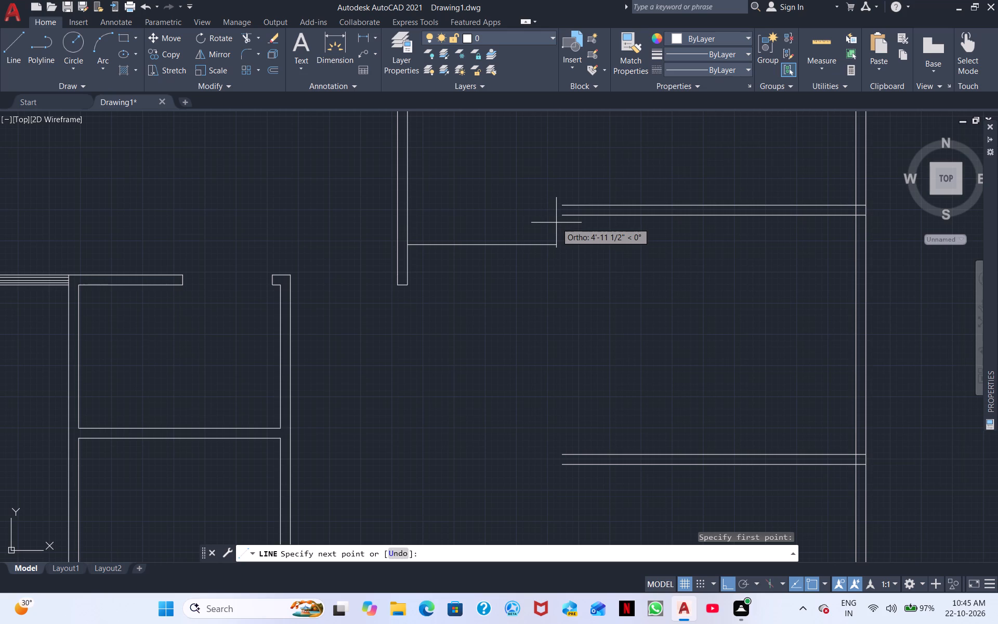
type("4'")
type("6\"")
key("Return")
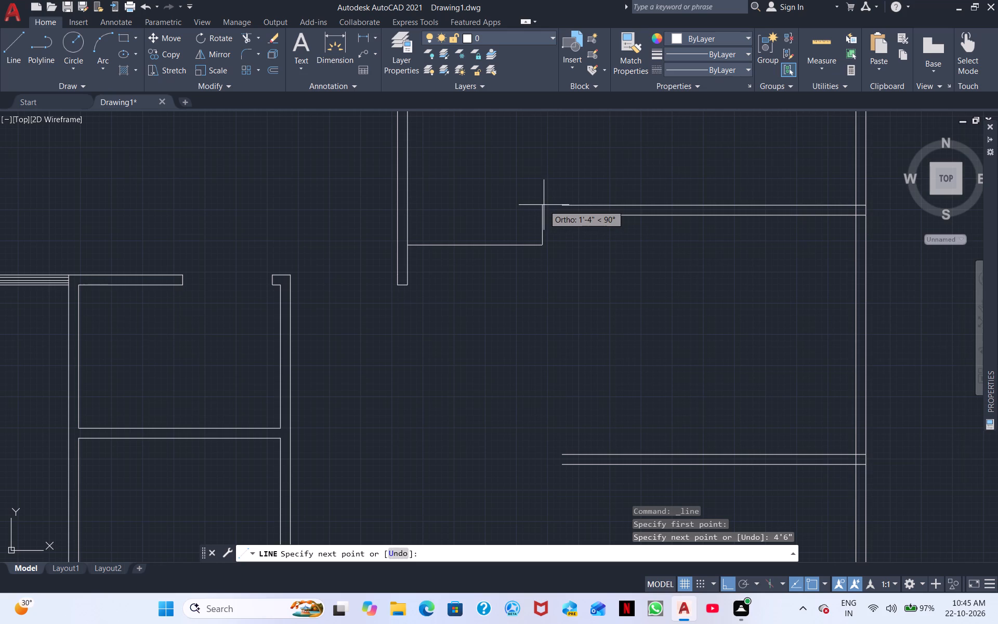
left_click(543, 183)
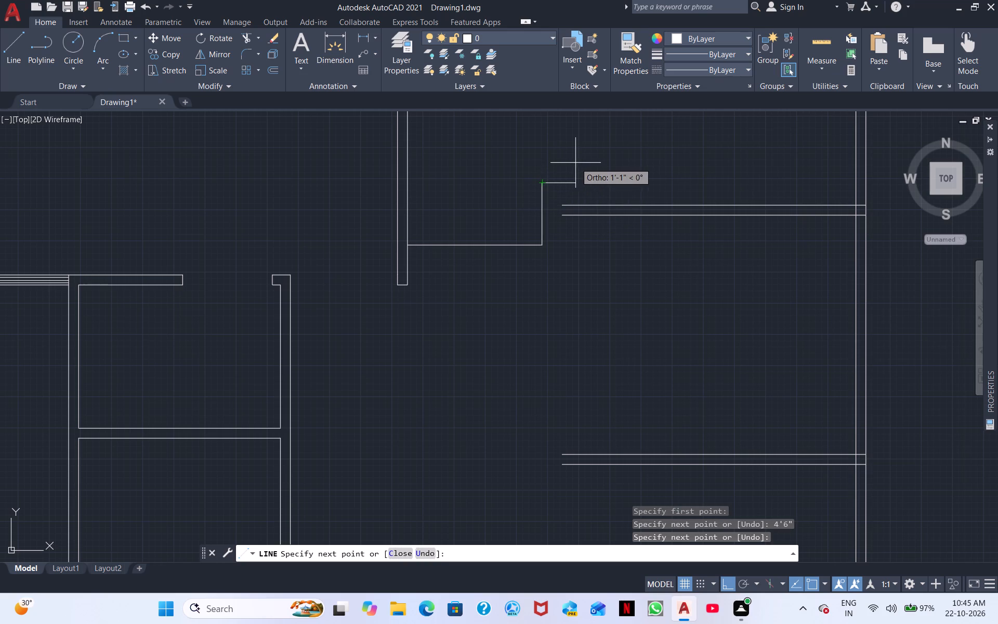
right_click(506, 167)
left_click(562, 187)
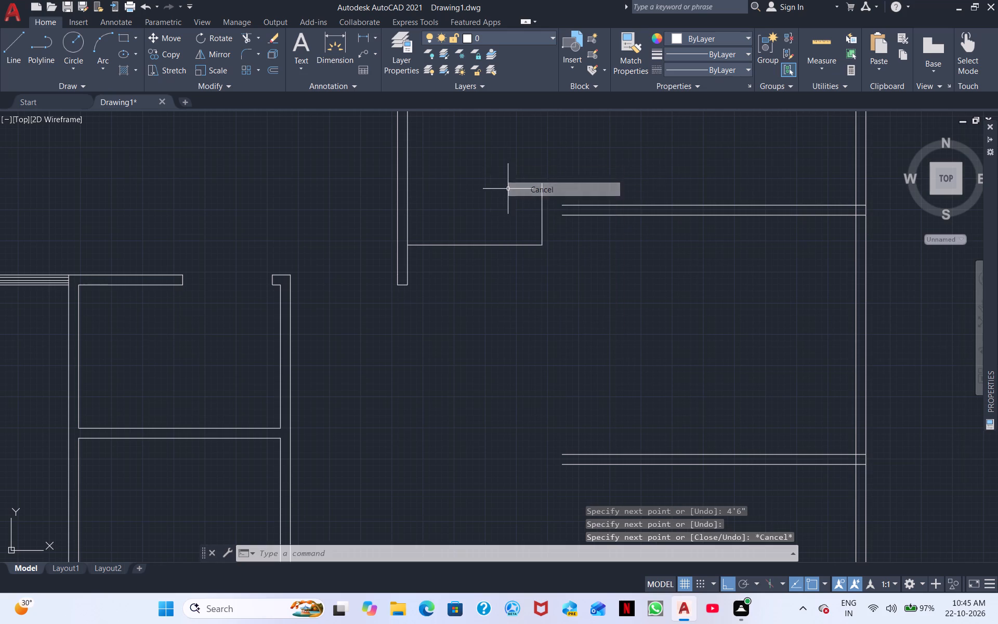
Extend both lines of the upper right-hand partition to the vertical guide line.
left_click(247, 43)
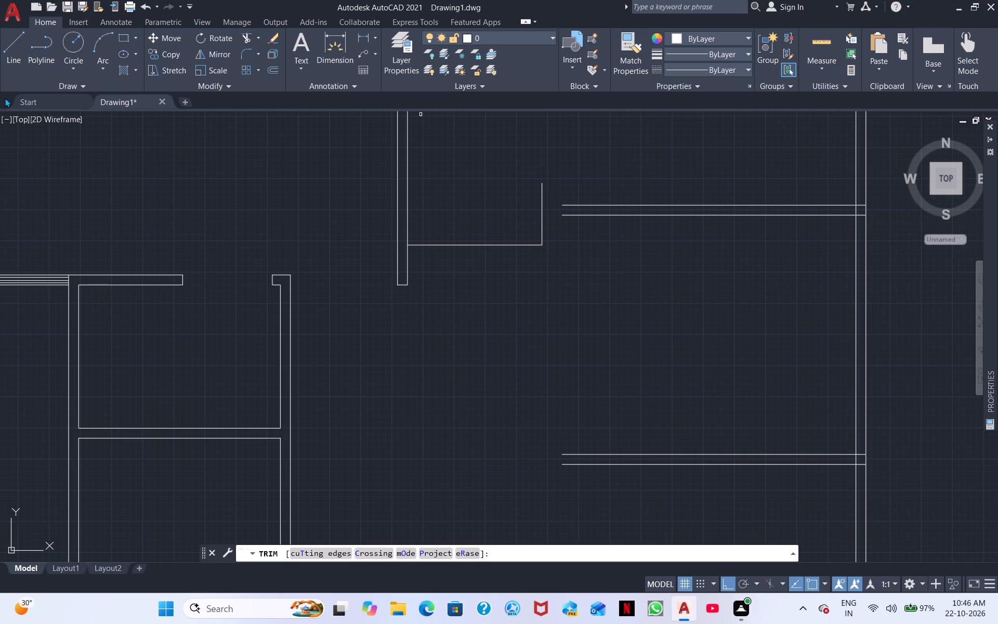
left_click(245, 35)
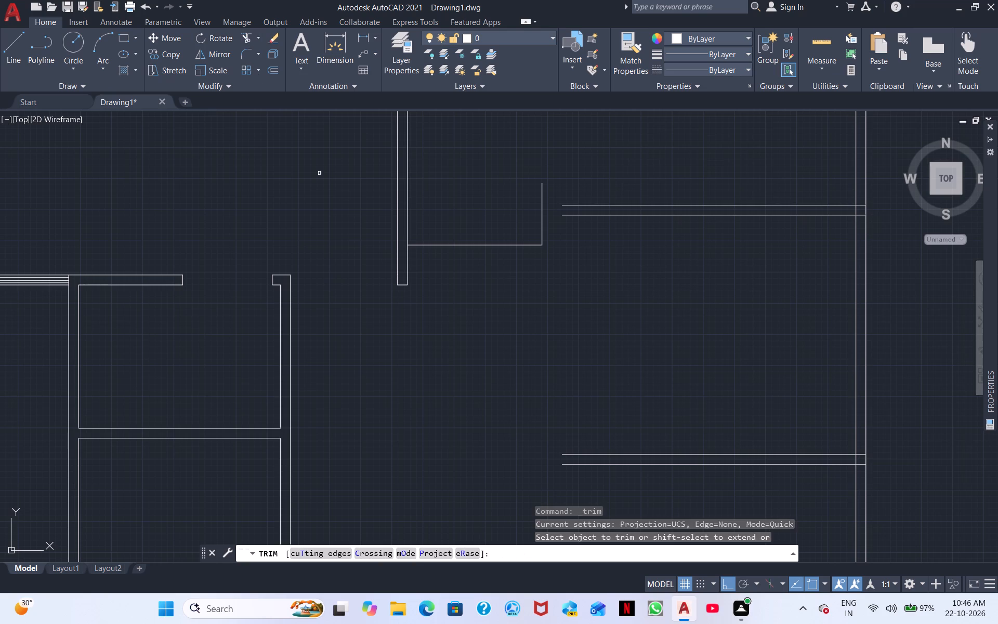
left_click(615, 217, "shift")
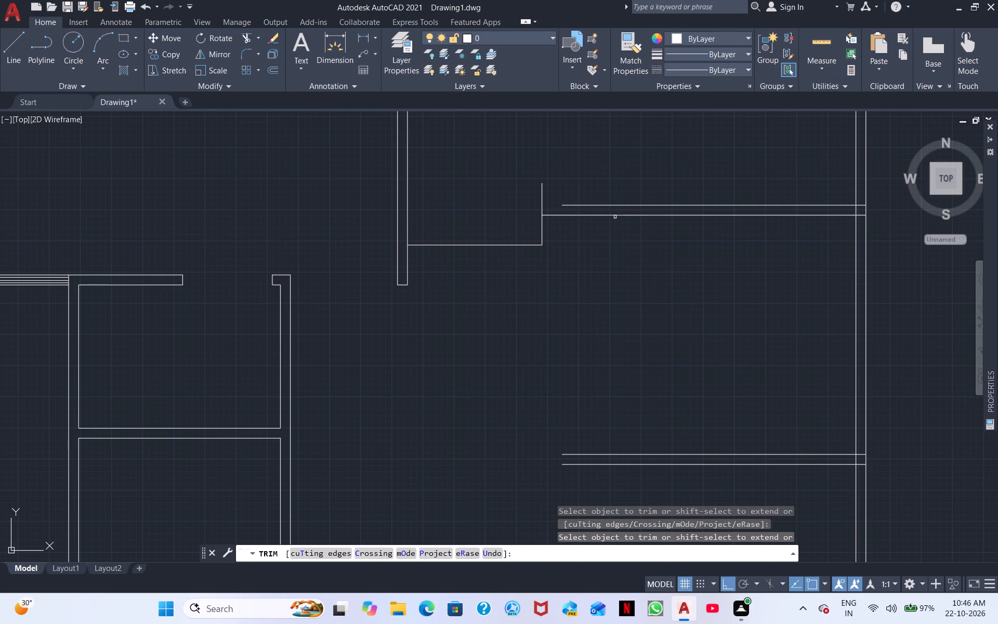
left_click(603, 206, "shift")
Trim away the 4'6" guide line and every piece of the vertical guide line at the upper right-hand partition's free end.
middle_click_drag(641, 370, 645, 304)
middle_click_drag(627, 320, 630, 307)
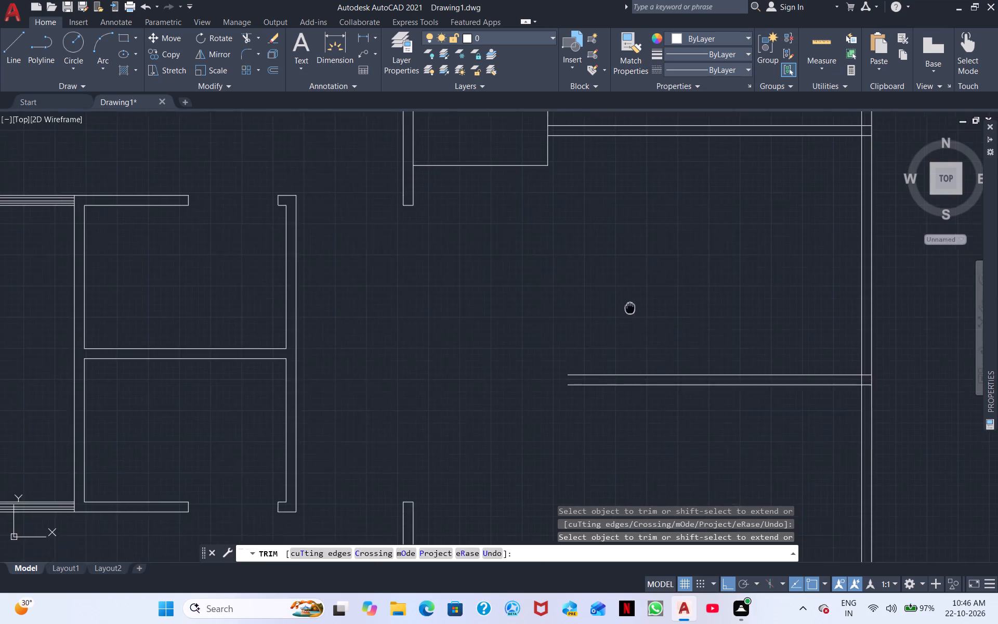
middle_click_drag(630, 307, 660, 250)
scroll(653, 257, "down", 1)
scroll(603, 274, "up", 3)
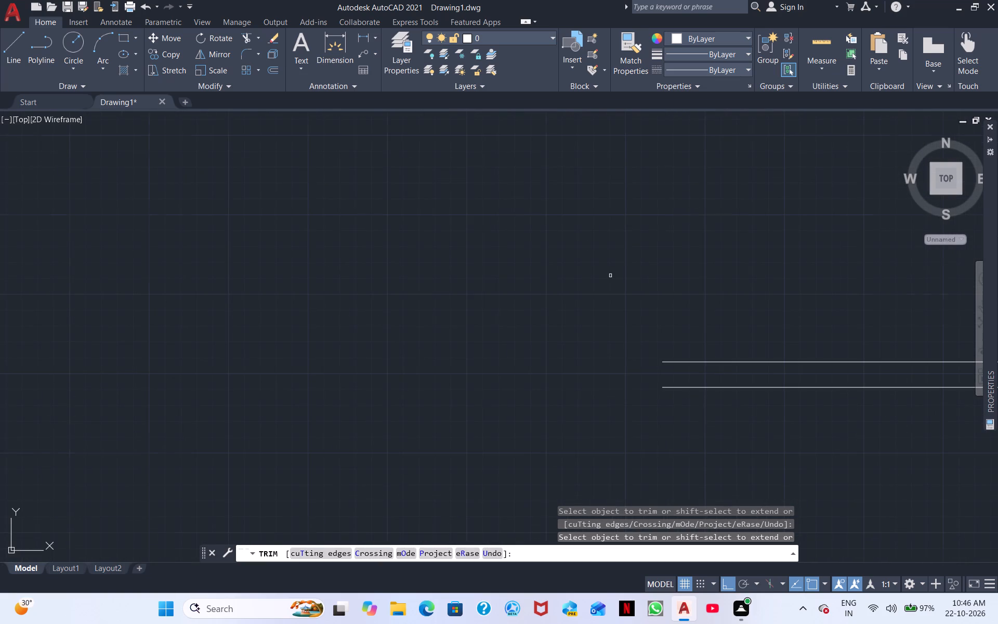
scroll(610, 276, "down", 2)
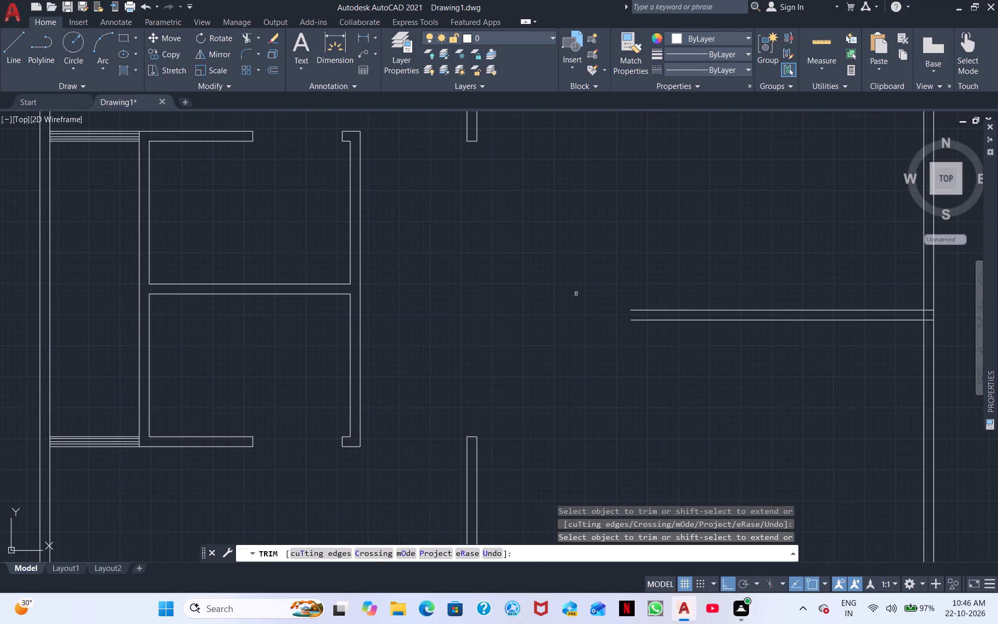
middle_click_drag(576, 296, 537, 412)
scroll(555, 368, "down", 1)
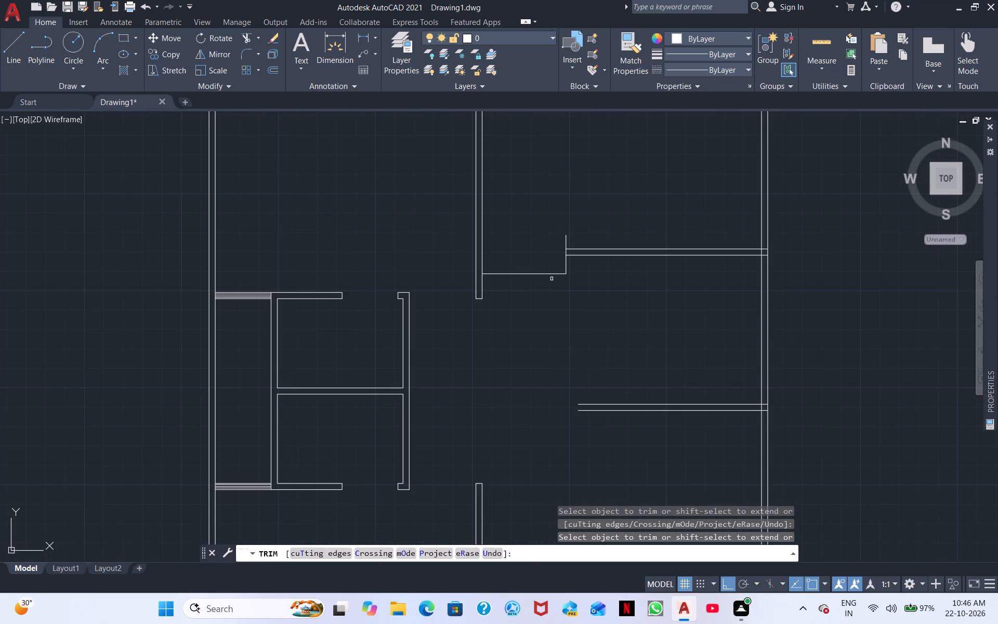
left_click(532, 273)
left_click(567, 238)
left_click(566, 265)
scroll(566, 265, "up", 3)
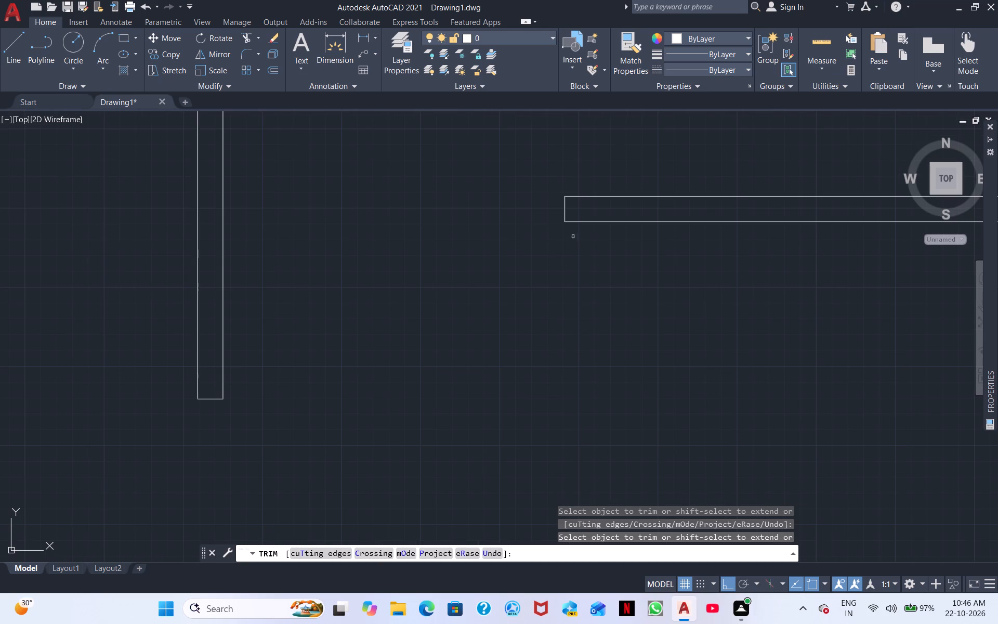
left_click(566, 212)
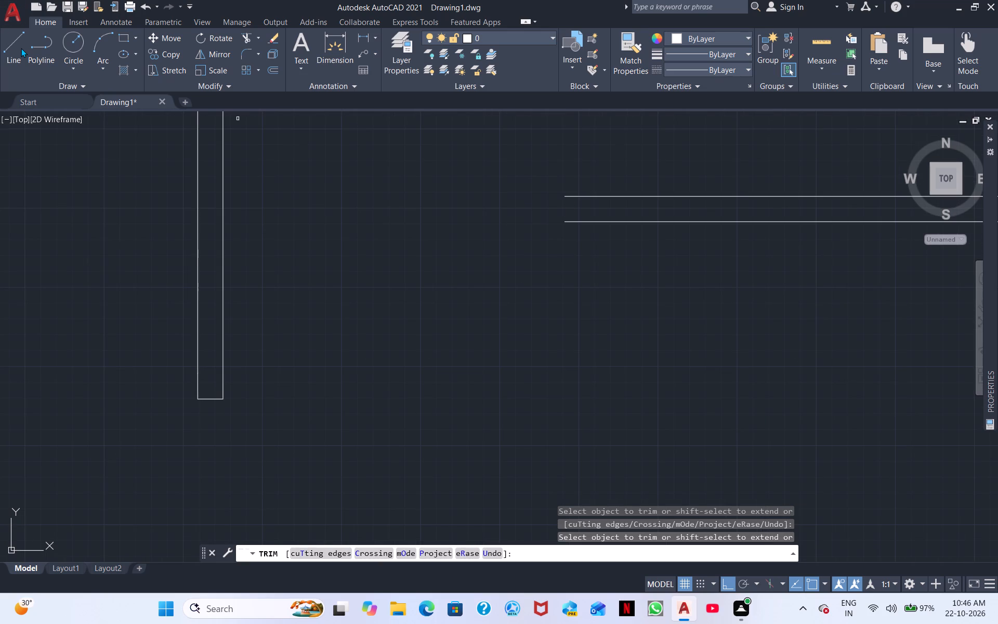
Draw a vertical guide line from the upper right-hand partition's free end down to the level of the lower right-hand partition's bottom line.
left_click(15, 49)
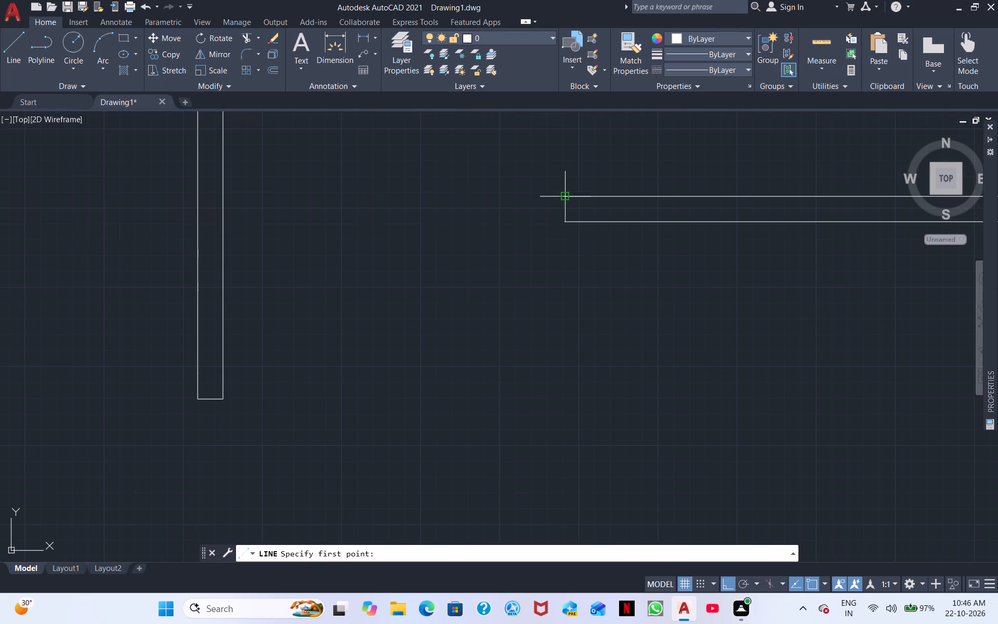
left_click(559, 194)
middle_click_drag(489, 521, 543, 193)
scroll(543, 193, "down", 3)
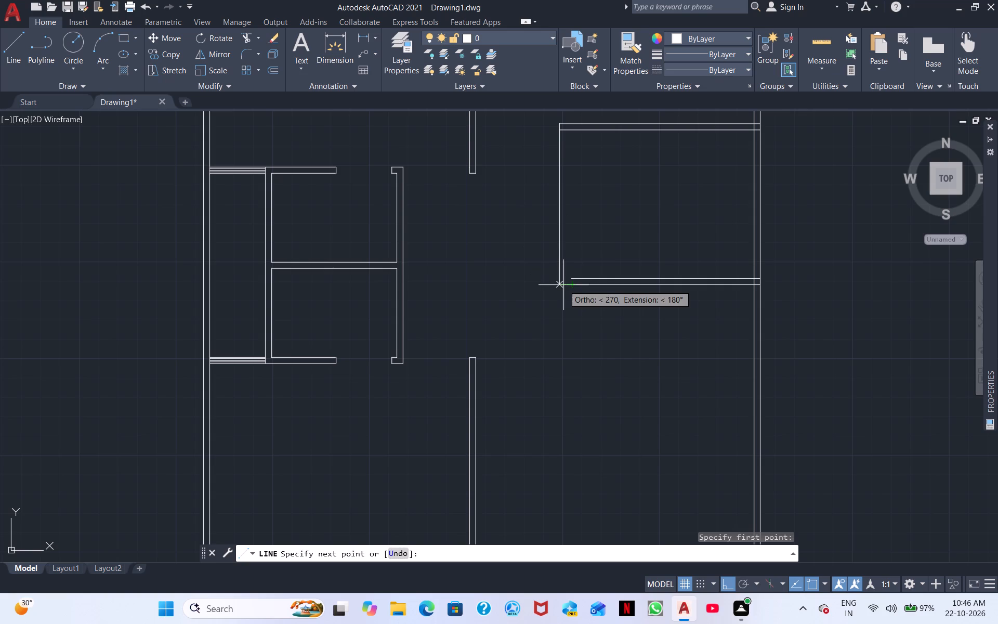
left_click(559, 284)
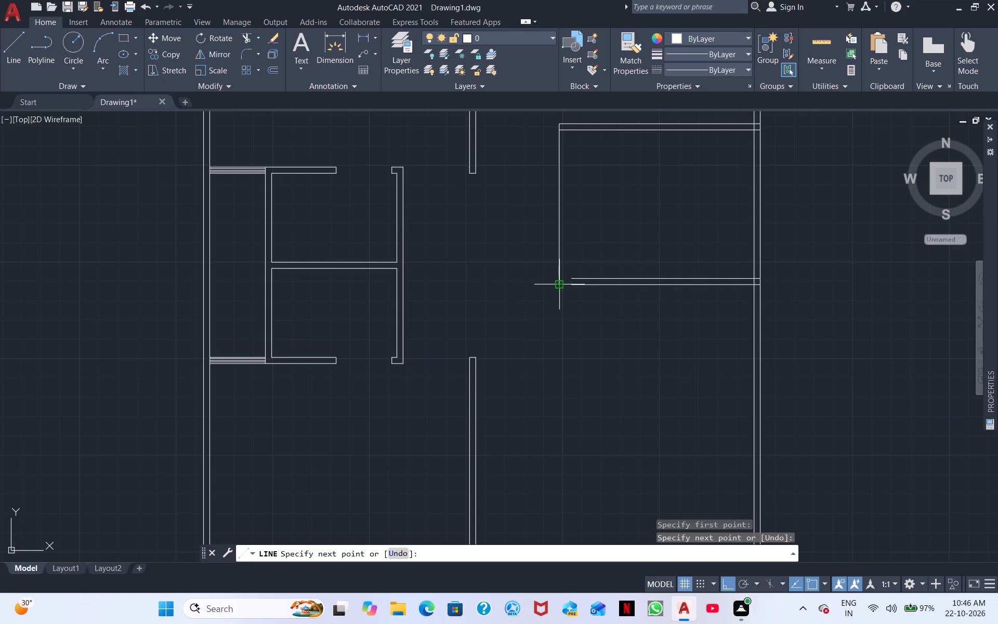
key("Escape")
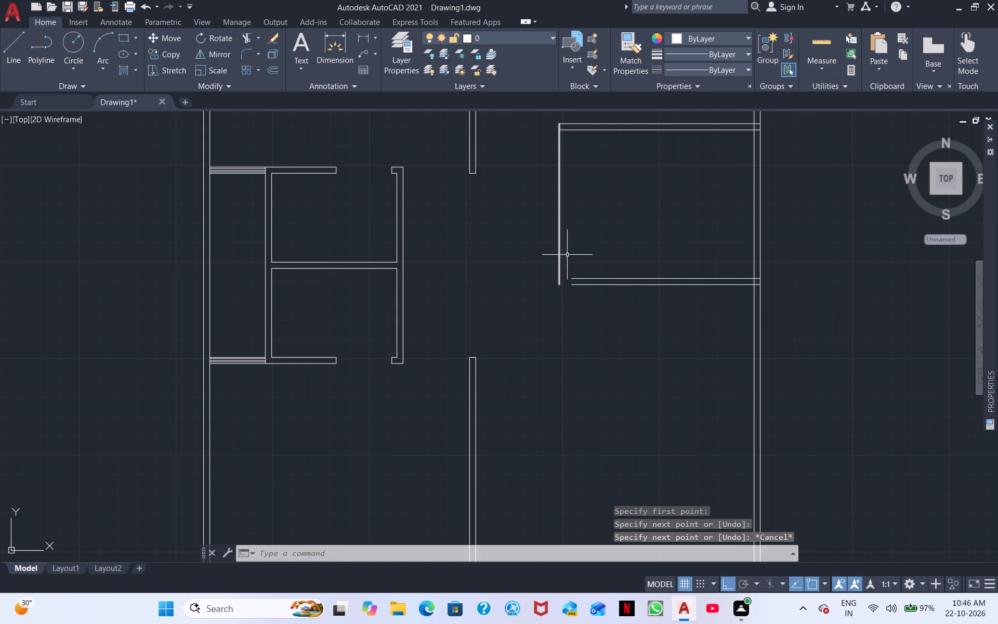
Extend both lines of the lower right-hand partition to the vertical guide line, and trim away the guide between the two partitions.
right_click(607, 229)
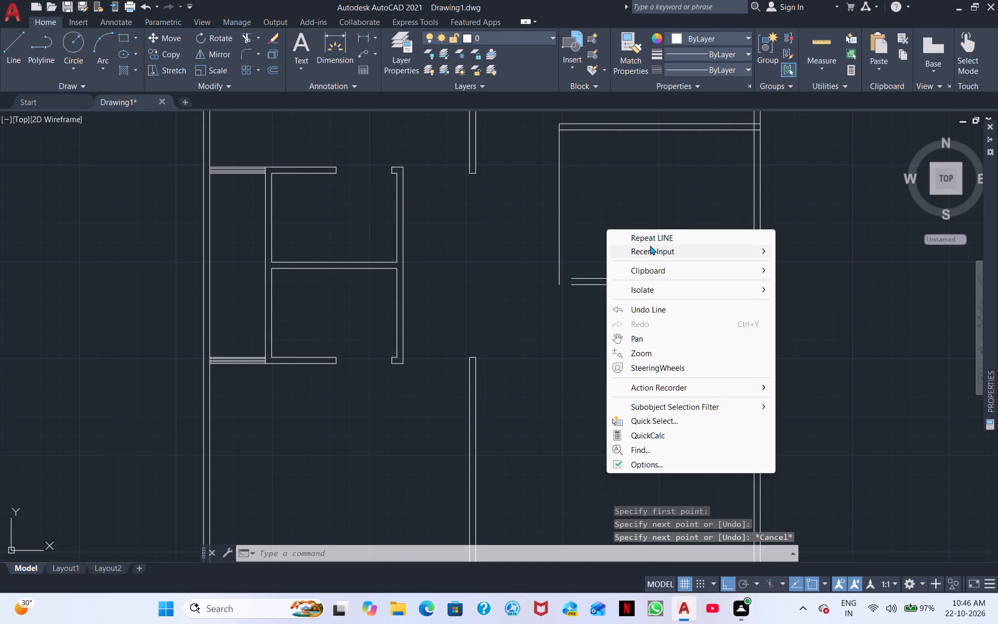
left_click(650, 245)
left_click(804, 263)
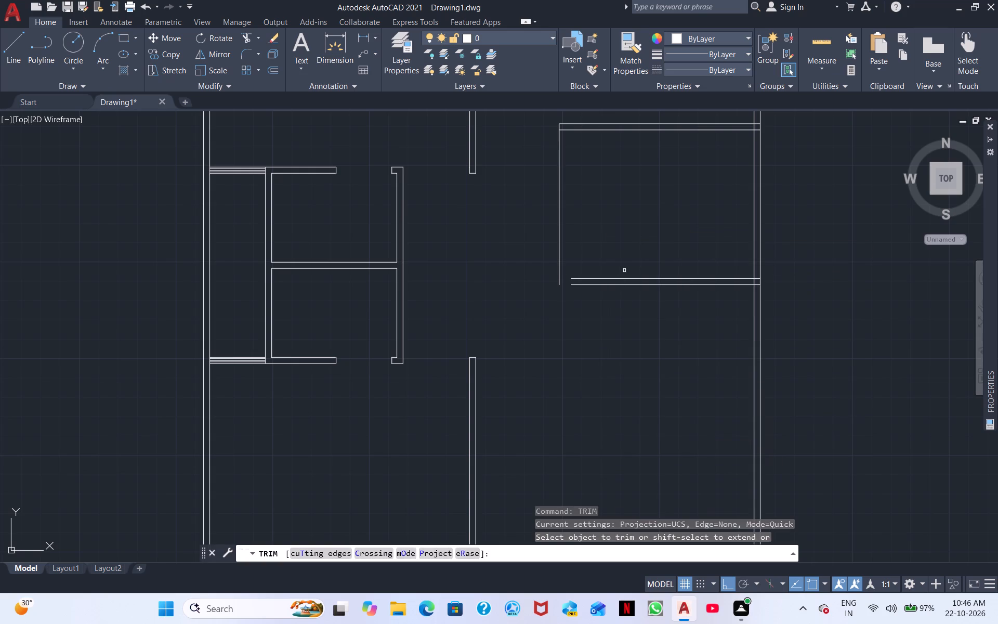
left_click(599, 285, "shift")
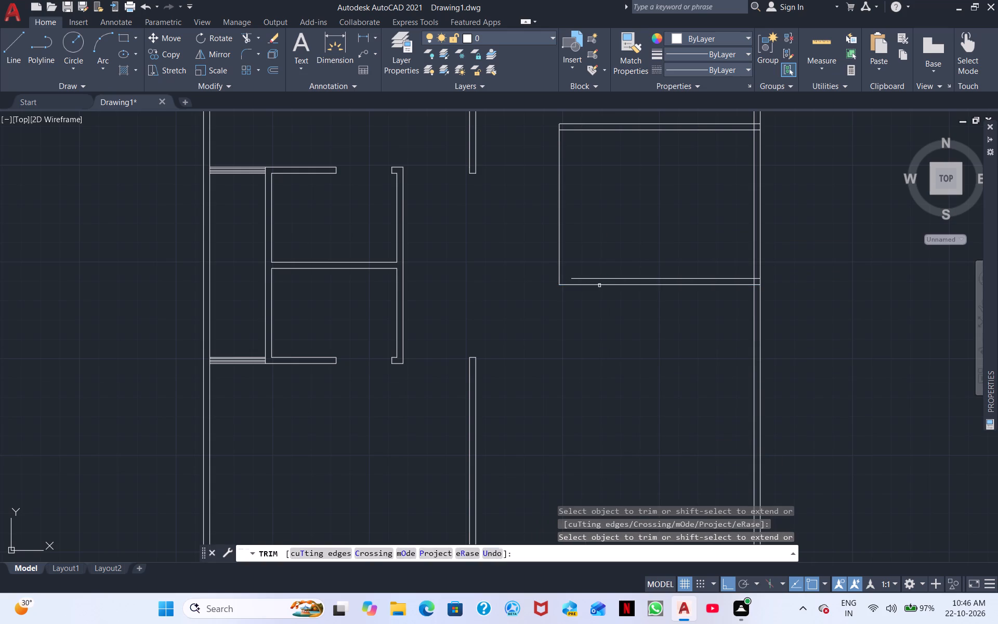
left_click(593, 279, "shift")
left_click(558, 251)
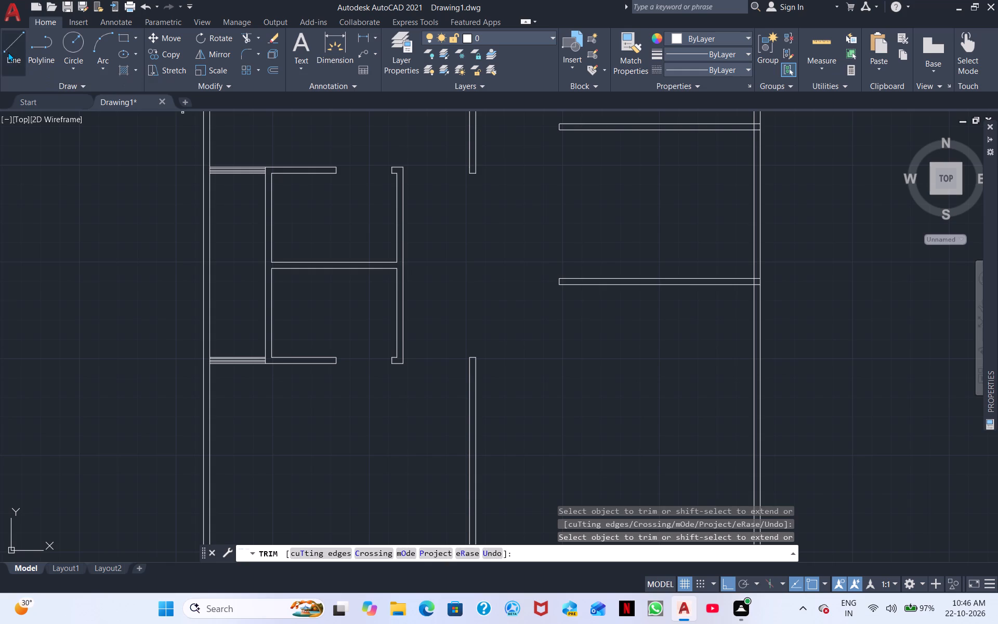
Draw a 4" thick wall stub running 4' down from the lower corner of the upper right-hand partition's free end.
left_click(8, 52)
scroll(536, 166, "up", 2)
middle_click_drag(579, 174, 532, 469)
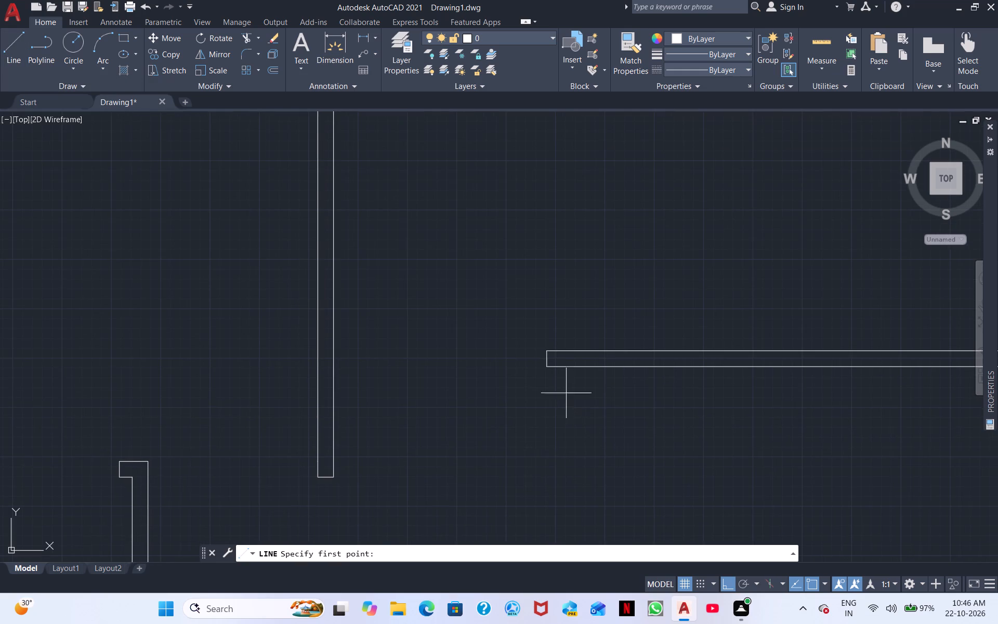
left_click_drag(549, 363, 549, 377)
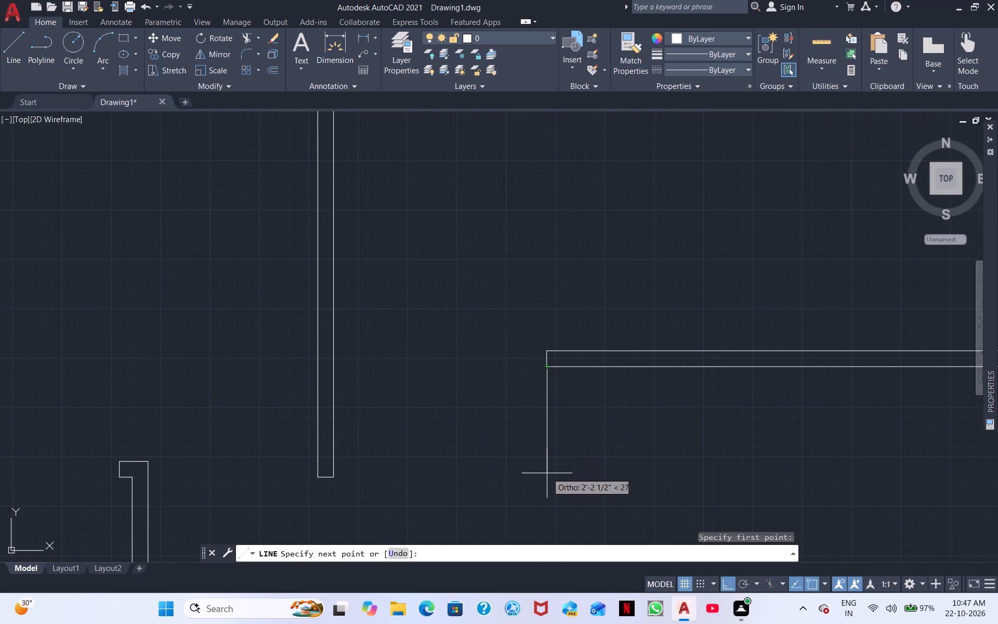
scroll(547, 474, "down", 2)
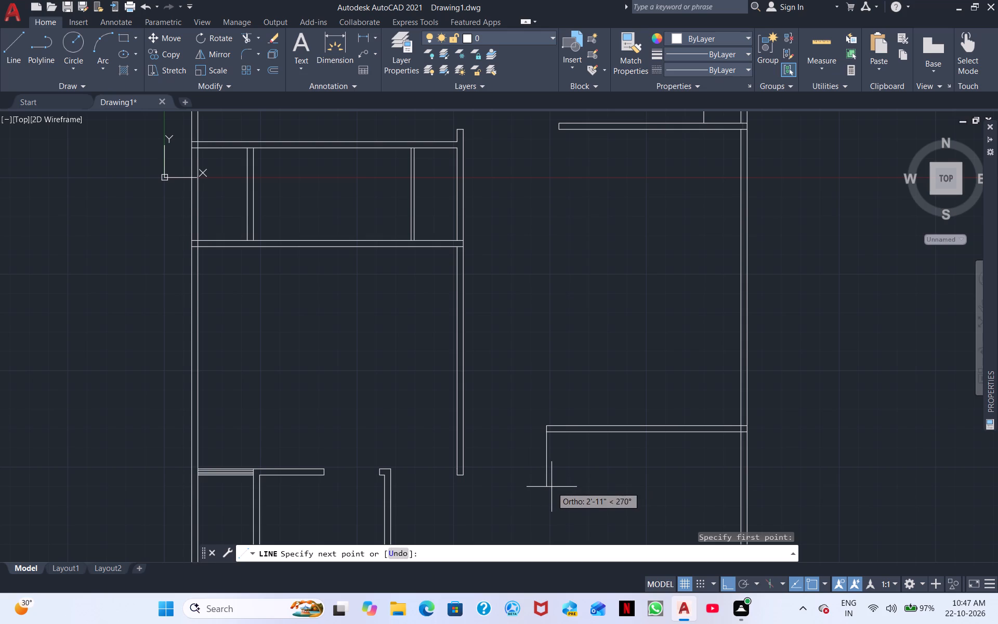
type("4'")
key("Return")
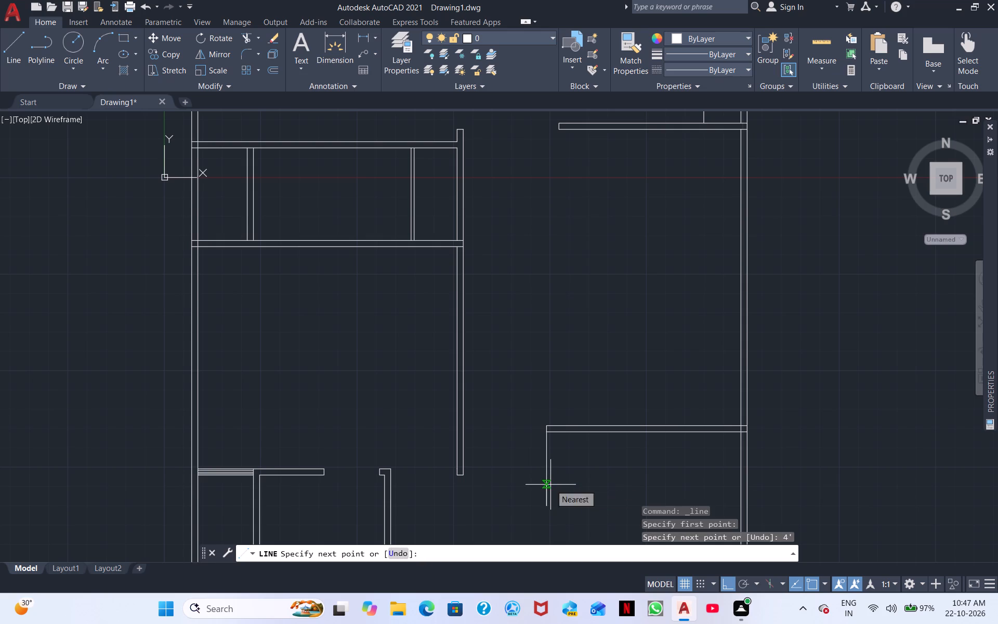
scroll(580, 503, "up", 2)
scroll(579, 503, "down", 2)
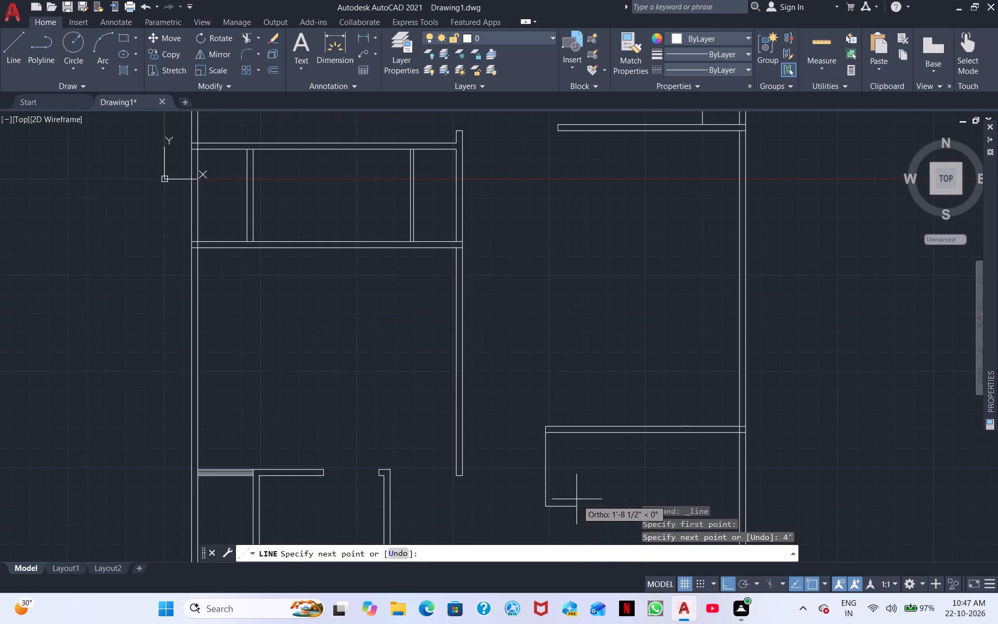
type("4\"")
key("Return")
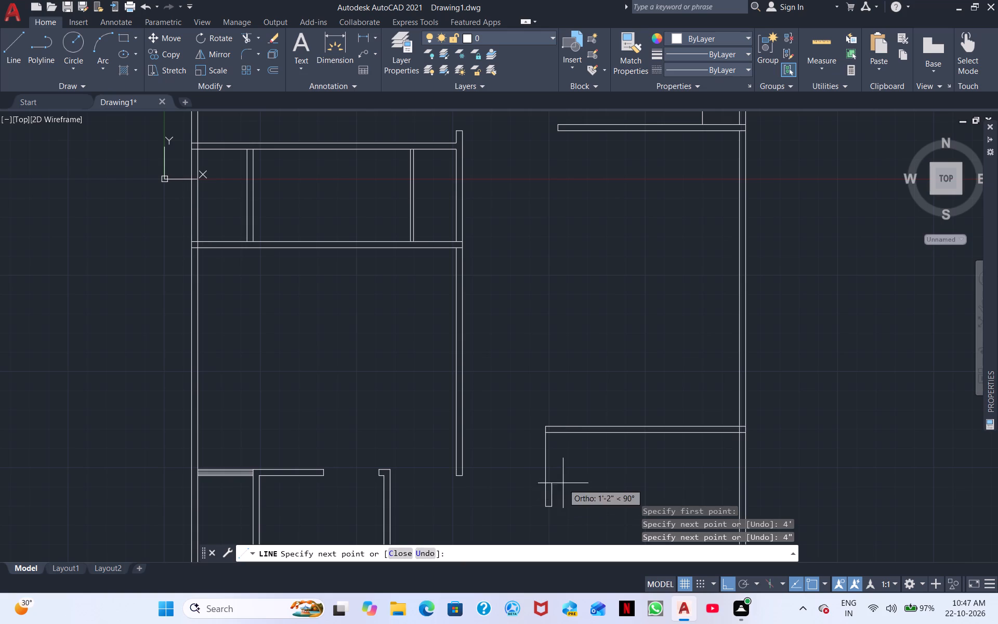
scroll(556, 431, "up", 4)
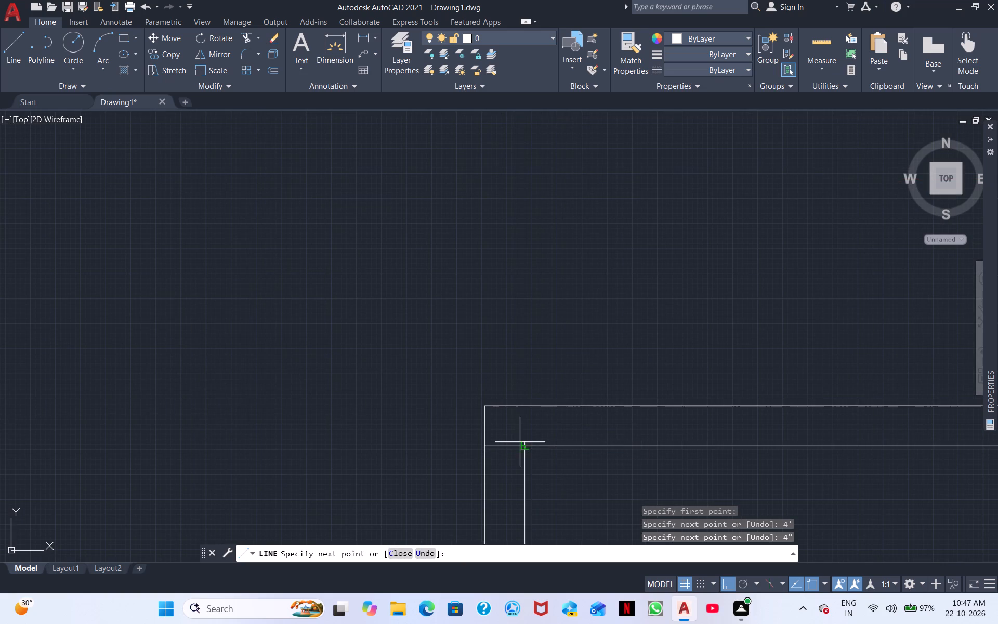
left_click(522, 444)
key("Escape")
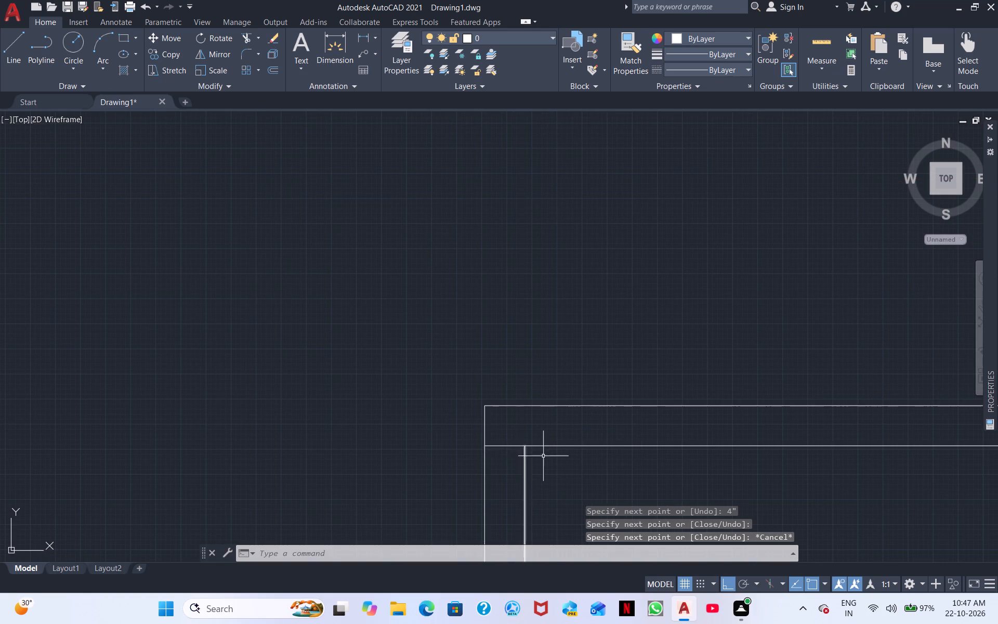
Trim the upper right-hand partition's lower line across the stub's thickness to open the wall corner.
scroll(577, 471, "down", 3)
middle_click_drag(590, 479, 610, 229)
middle_click_drag(613, 317, 619, 256)
right_click_drag(614, 300, 614, 309)
left_click(689, 331)
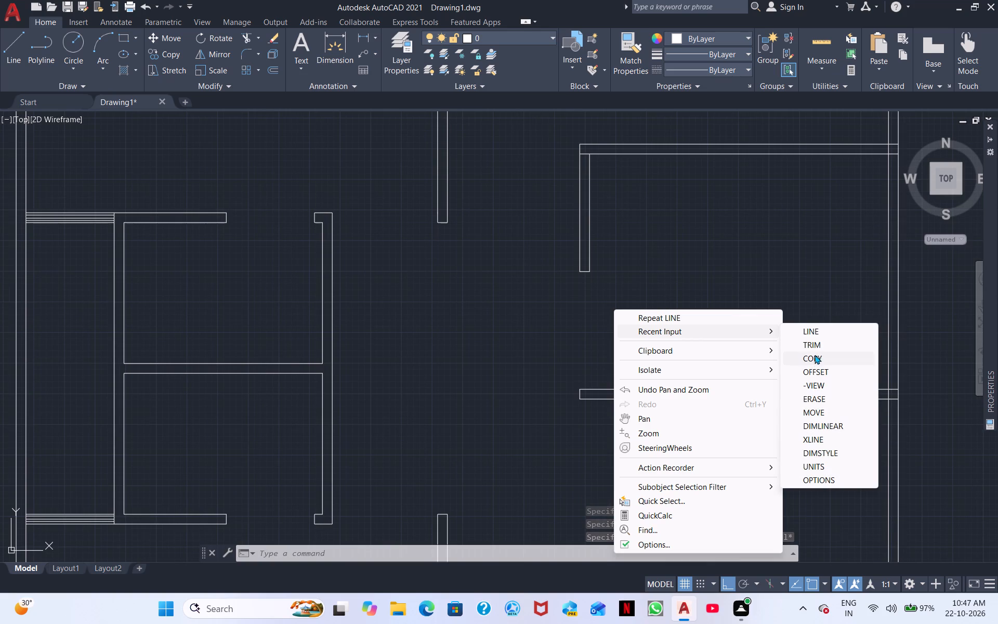
left_click(823, 343)
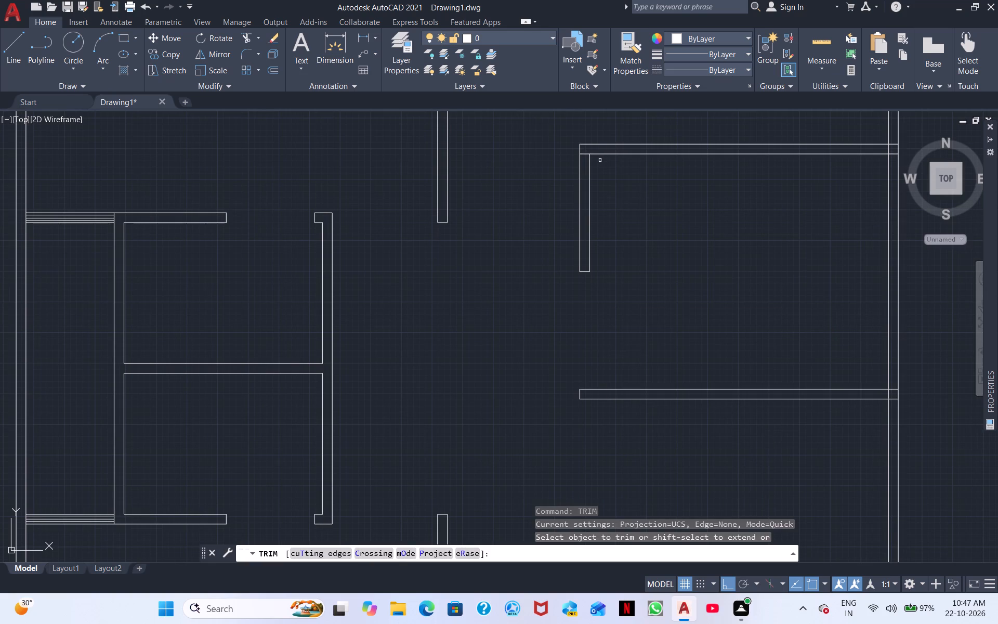
left_click(586, 154)
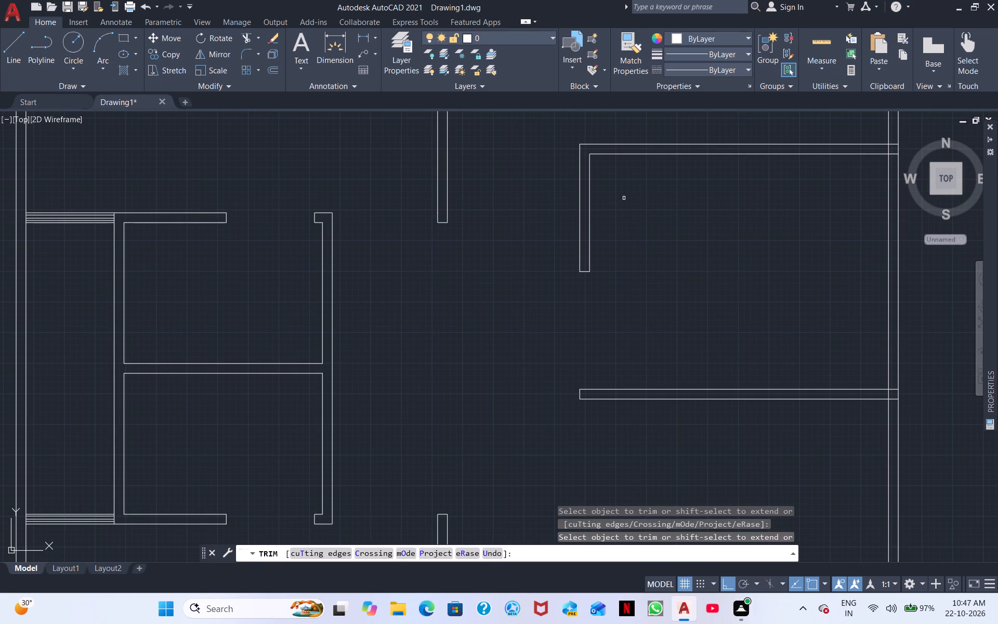
scroll(632, 308, "down", 2)
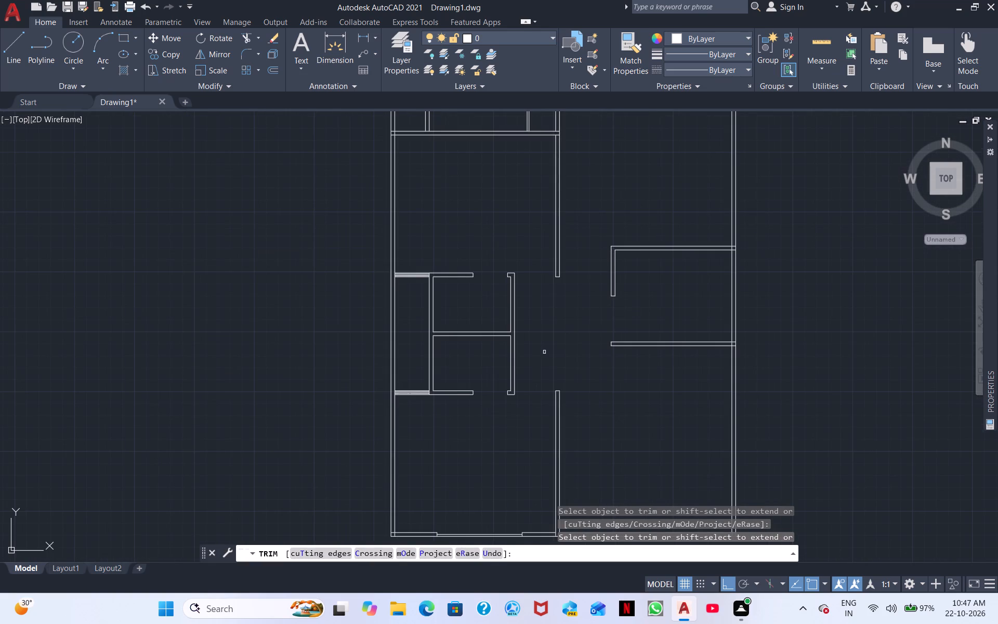
right_click(583, 377)
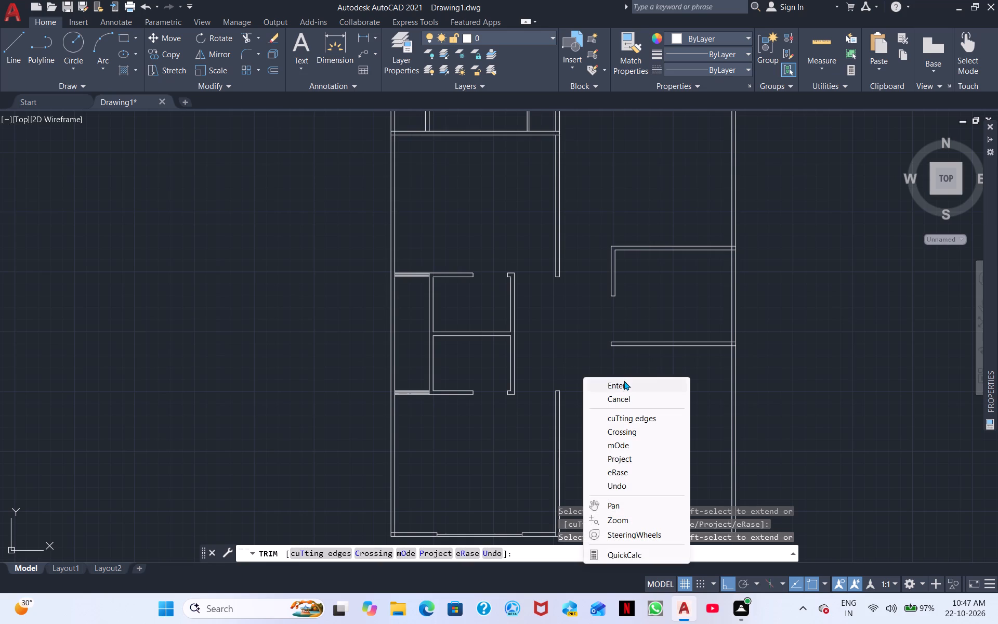
left_click(623, 384)
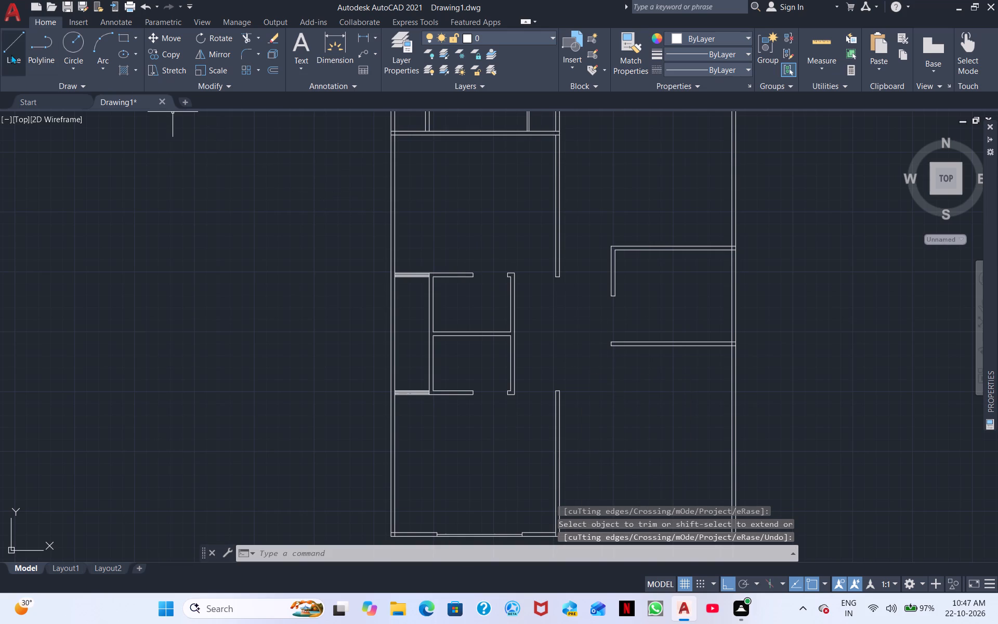
Draw a diagonal line from the lower central wall's top right corner to the lower corner of the lower right-hand partition's free end.
left_click(11, 55)
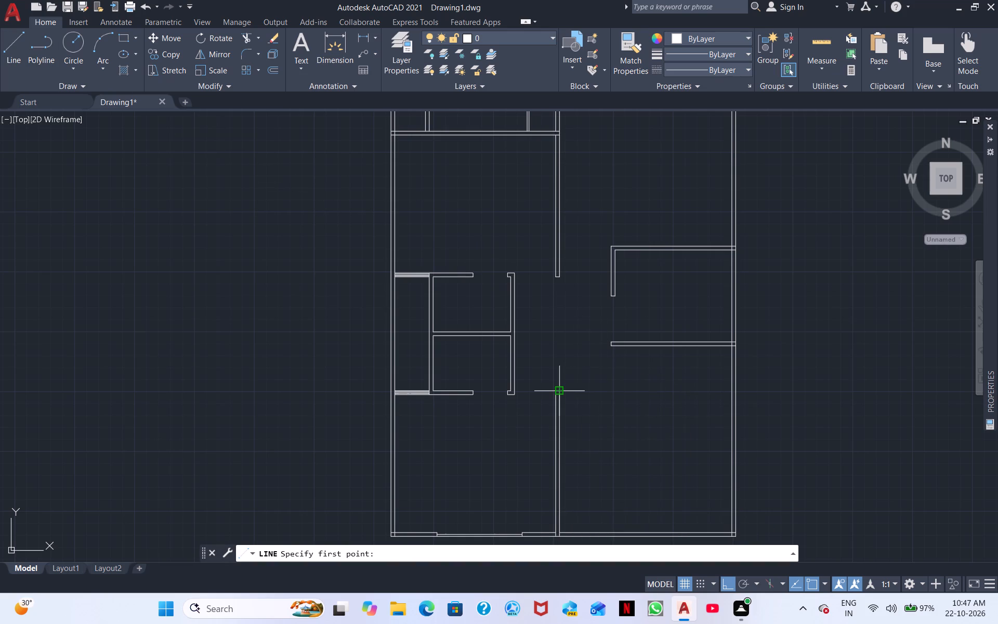
left_click(560, 393)
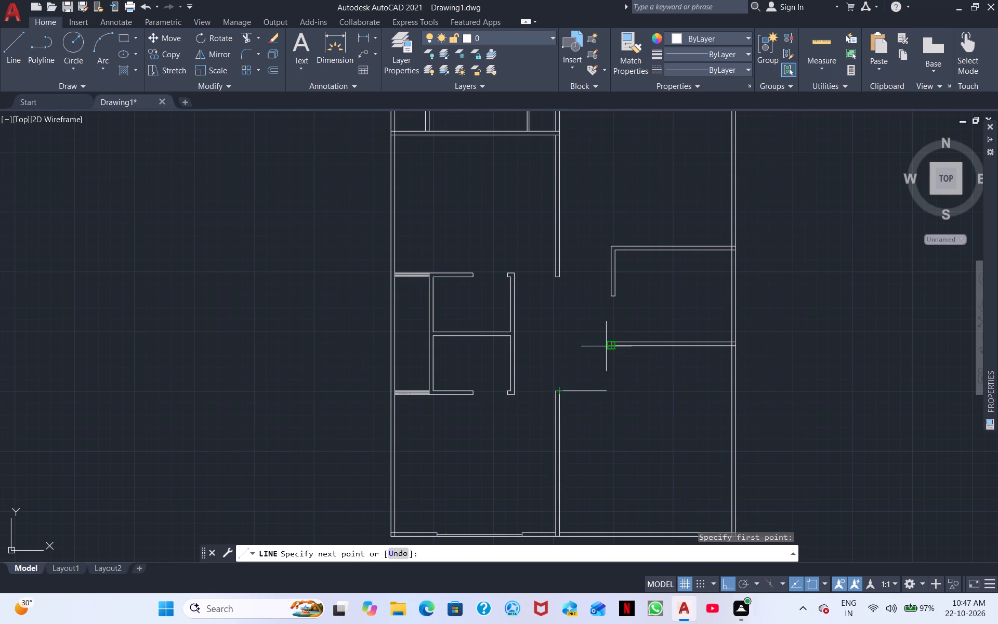
scroll(606, 346, "up", 4)
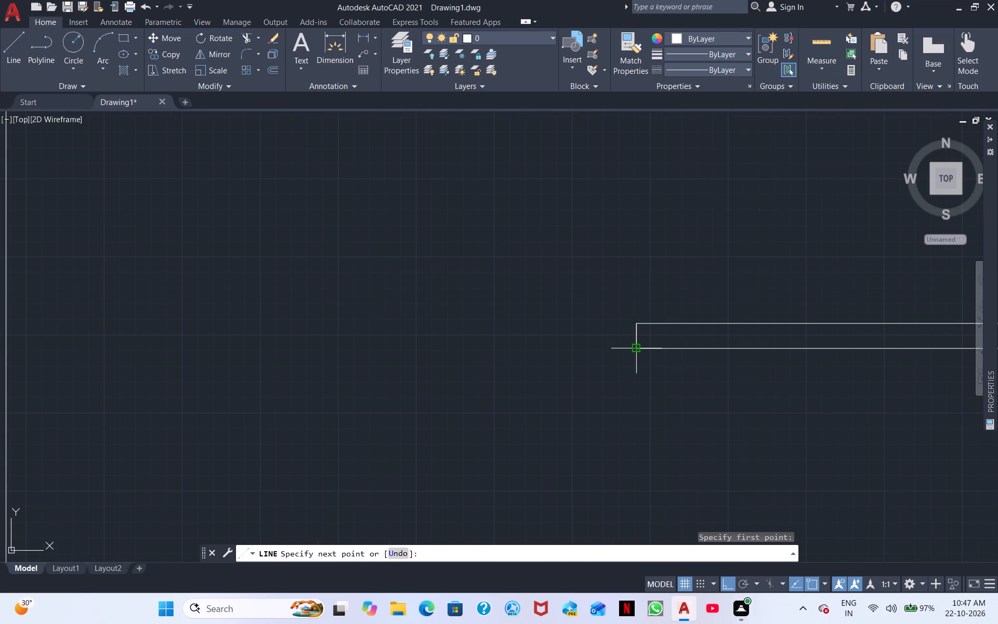
left_click(633, 352)
right_click(540, 357)
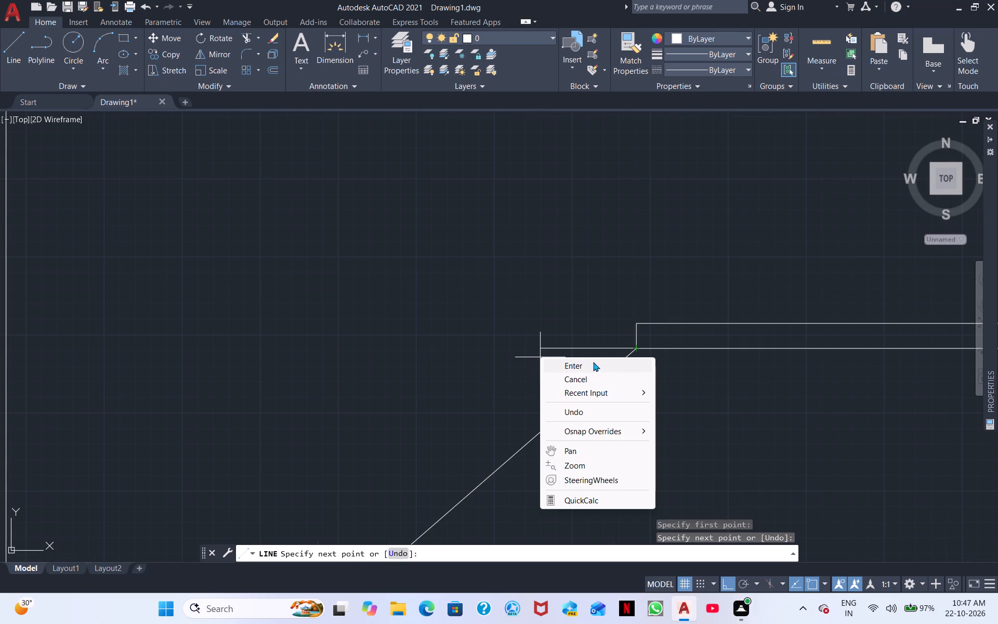
left_click(588, 366)
Offset the diagonal line 4" toward its upper-left side to form a diagonal wall.
scroll(620, 353, "down", 2)
middle_click_drag(652, 350, 632, 285)
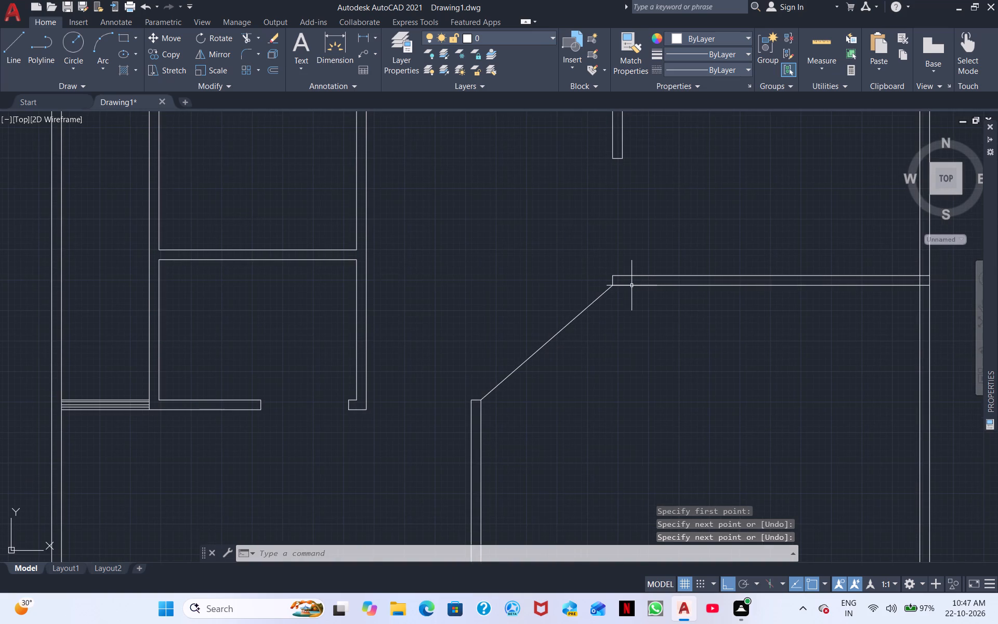
type("o")
key("space")
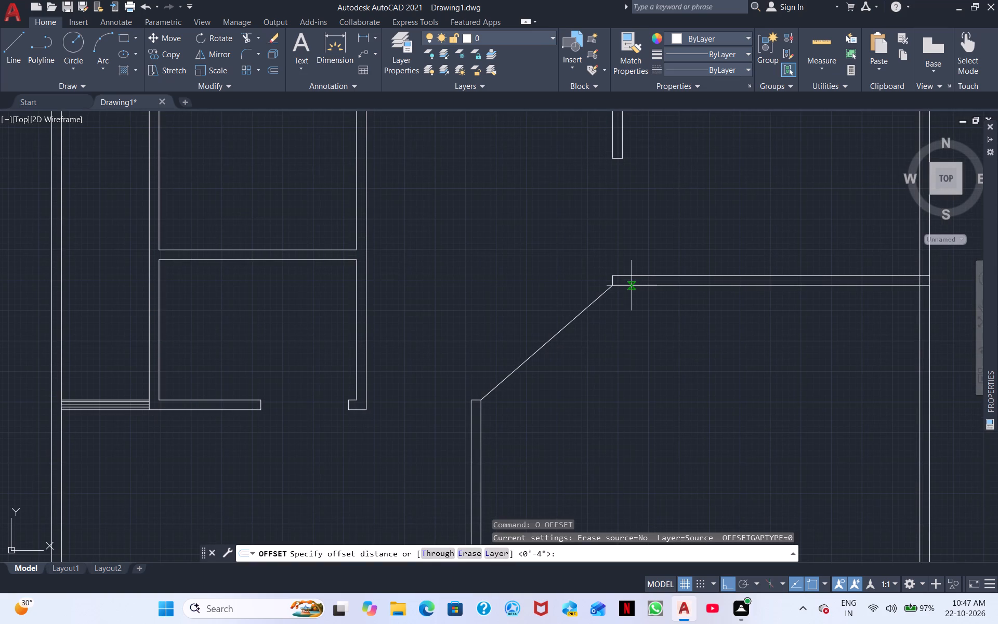
key("space")
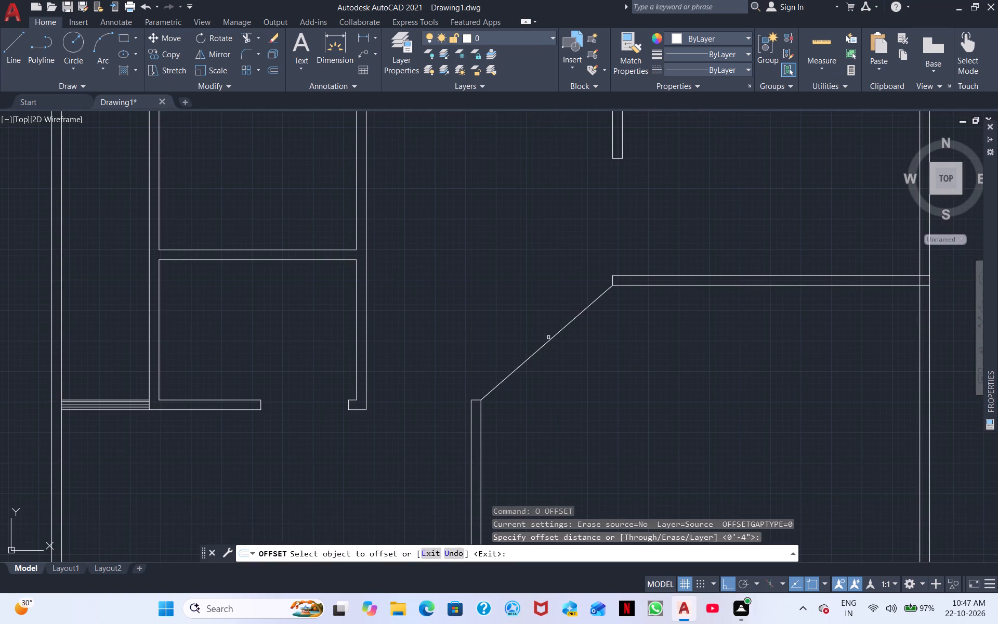
left_click(548, 343)
left_click(540, 320)
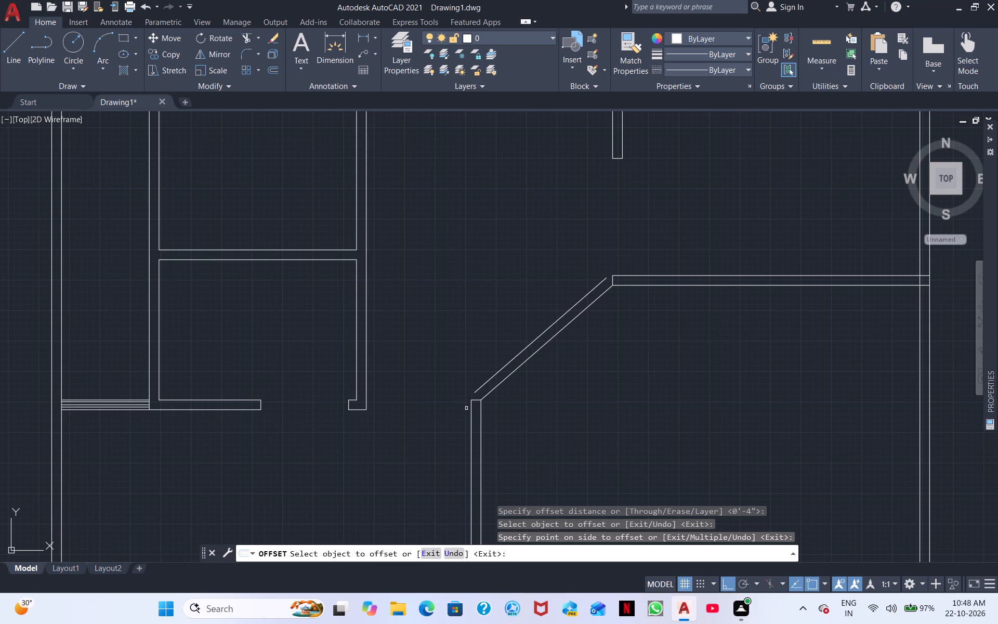
right_click(655, 441)
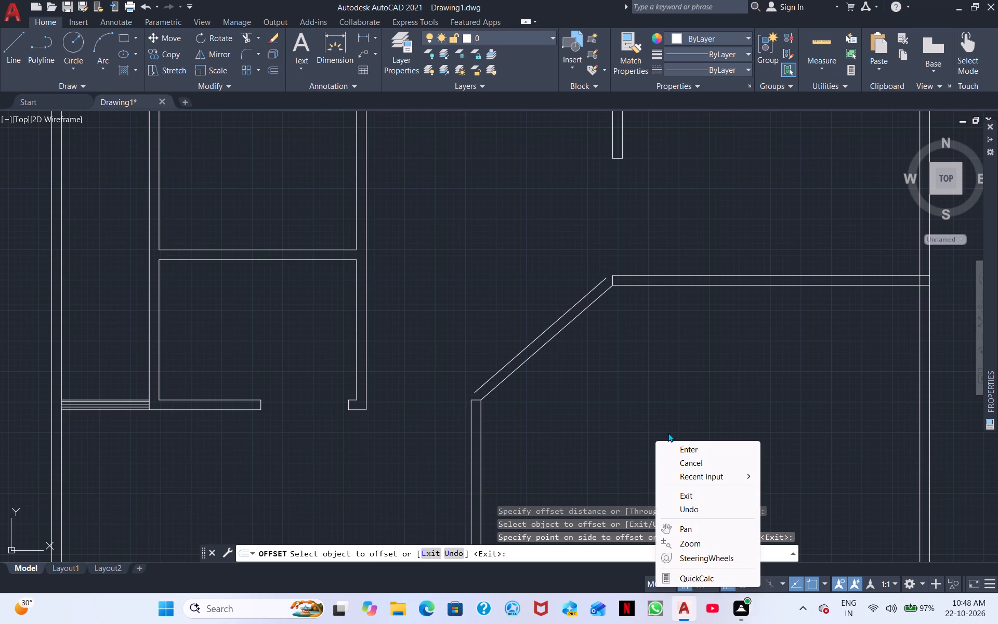
left_click(710, 447)
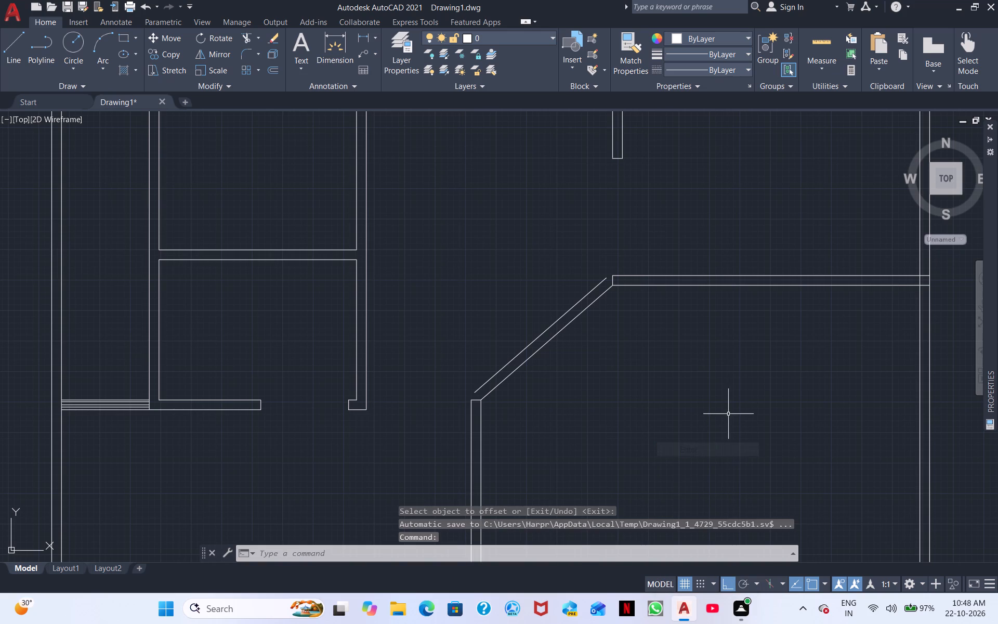
Extend the offset diagonal line at both ends, and extend the adjoining outer lines of the lower central wall and lower right-hand partition to it.
right_click(729, 412)
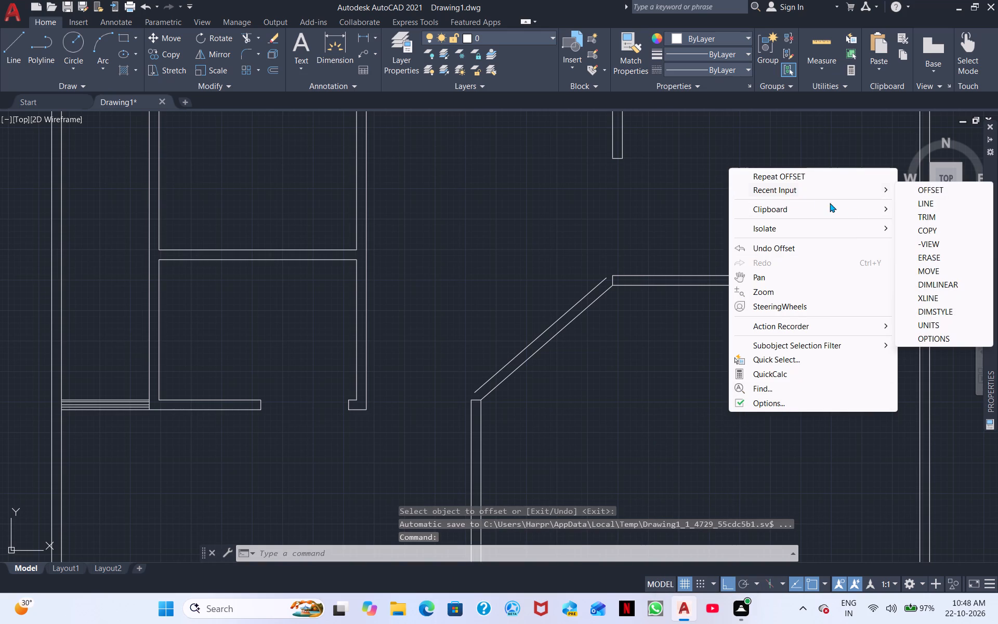
left_click(916, 220)
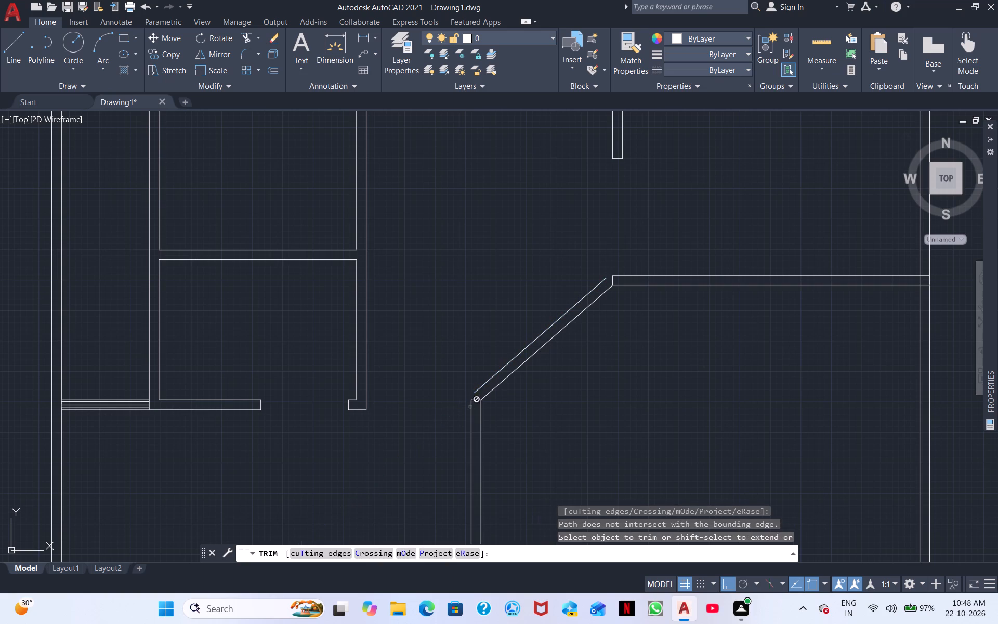
left_click(478, 389, "shift")
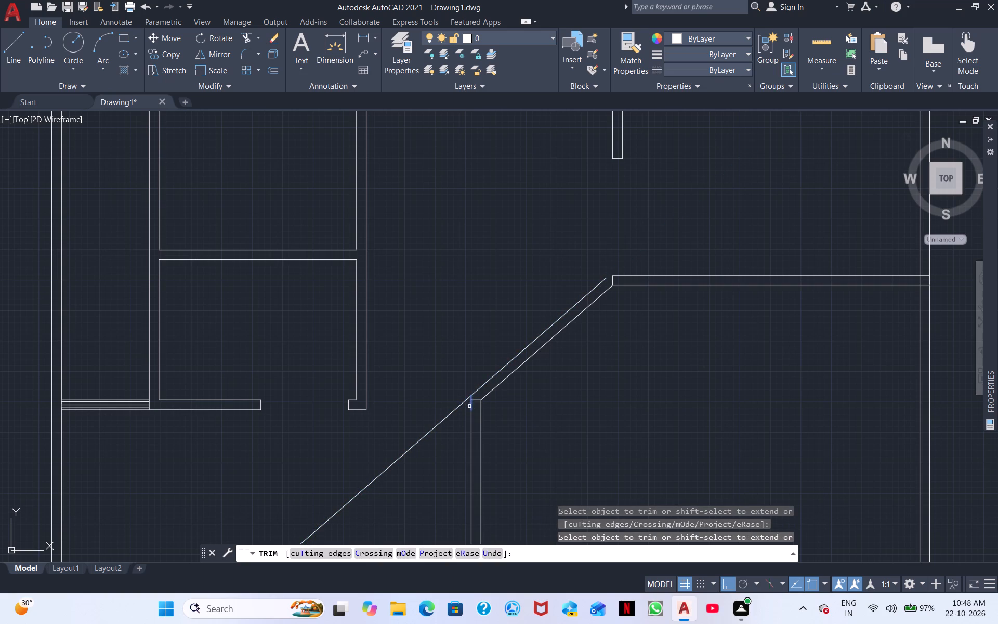
left_click(586, 294, "shift")
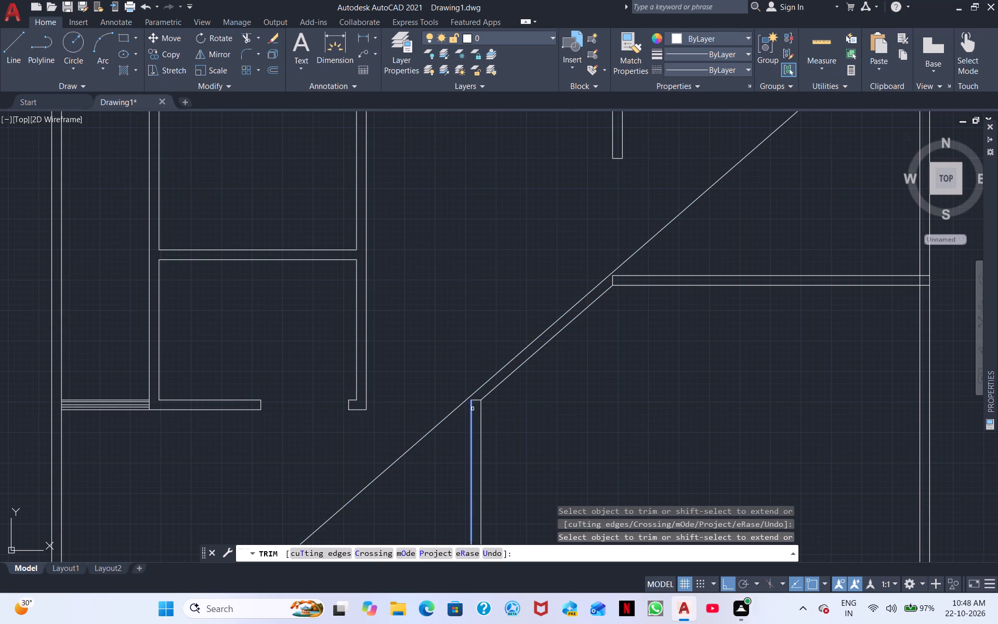
left_click(472, 409, "shift")
left_click(472, 403, "shift")
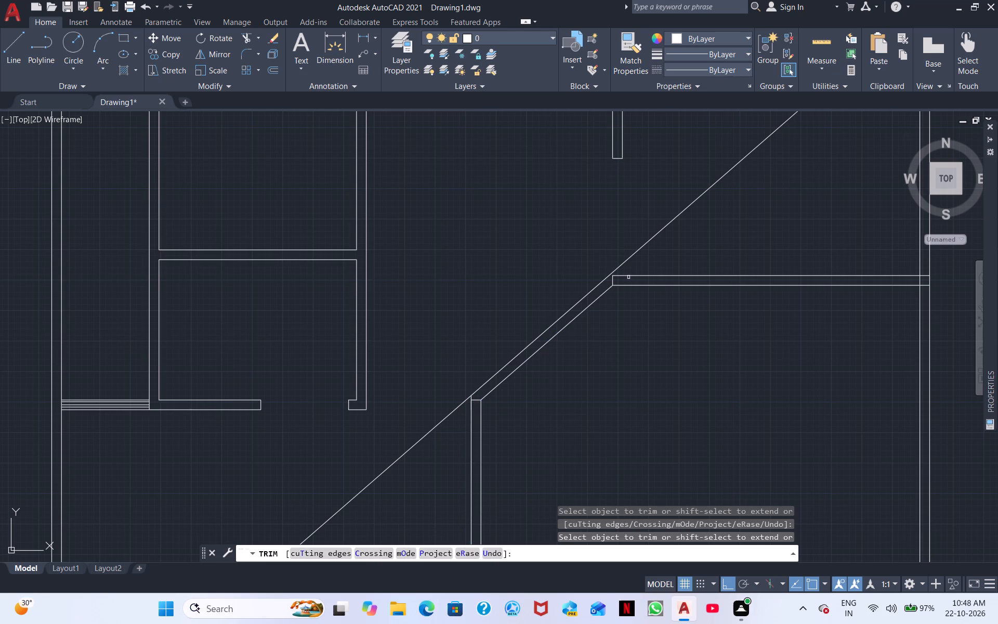
left_click(618, 277, "shift")
Trim the offset diagonal line's excess beyond the lower right-hand partition and beyond the lower central wall.
left_click(624, 263)
scroll(679, 231, "down", 2)
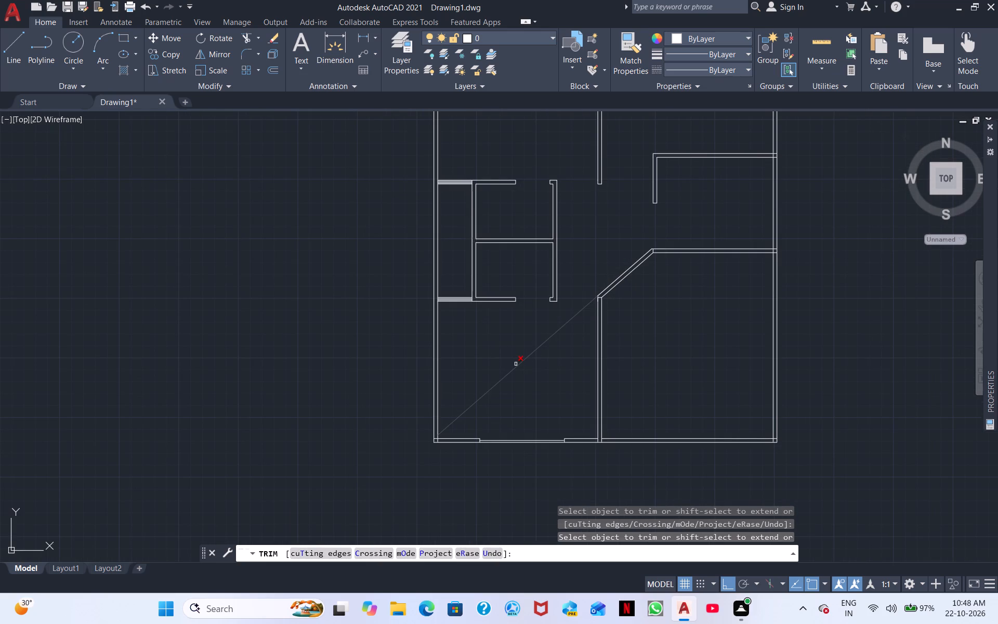
left_click(516, 364)
Trim away the two short end caps where the diagonal wall meets the lower central wall and the lower right-hand partition.
scroll(671, 341, "up", 2)
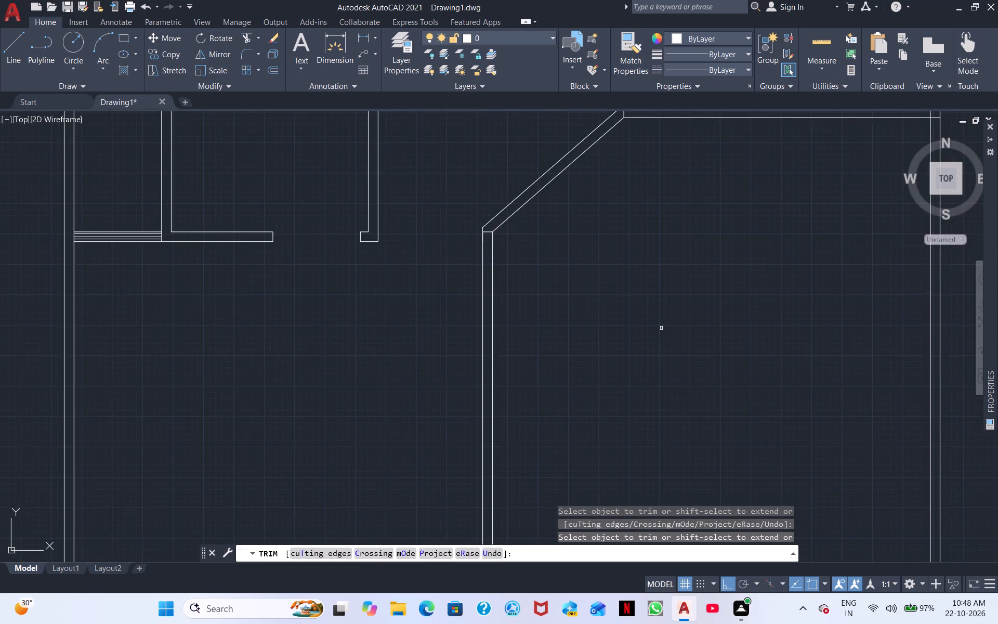
middle_click_drag(657, 329, 664, 492)
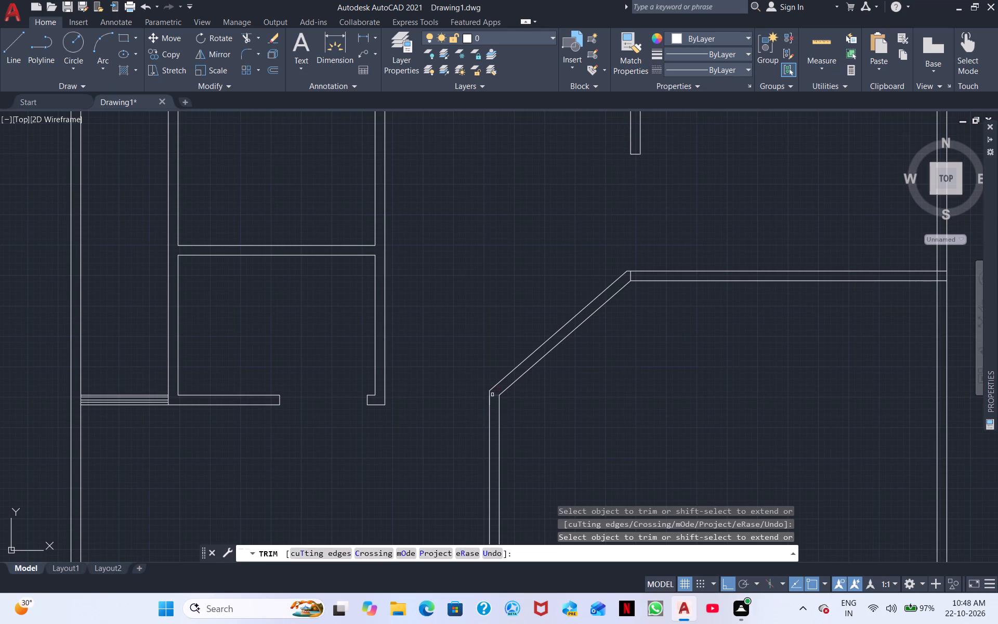
left_click(492, 395)
left_click(631, 277)
right_click(639, 377)
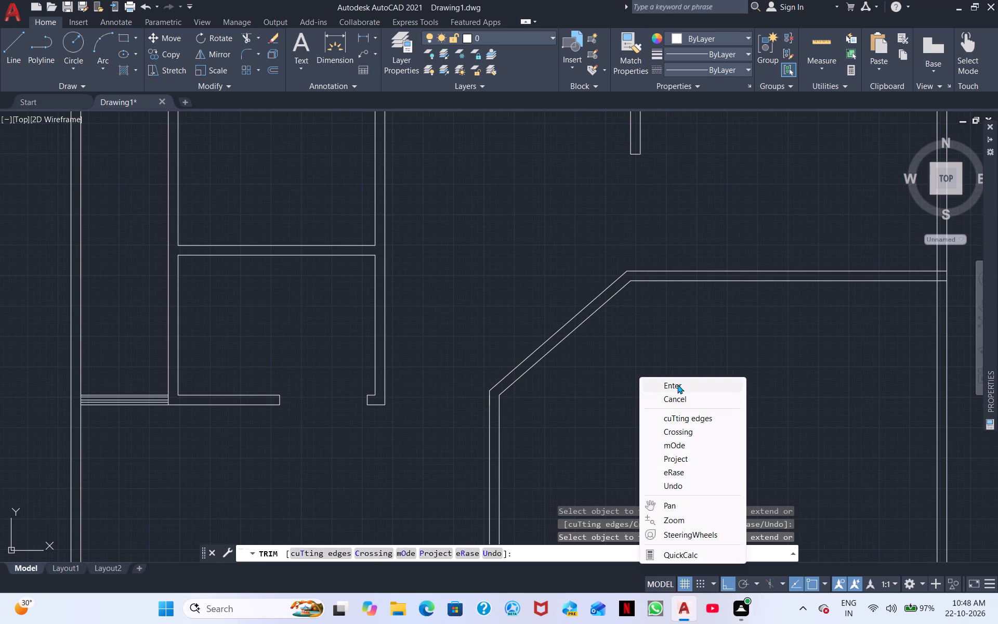
left_click(677, 384)
Start a line at the diagonal wall's lower outer corner with a horizontal segment about 6 1/2" long to the left.
left_click(8, 49)
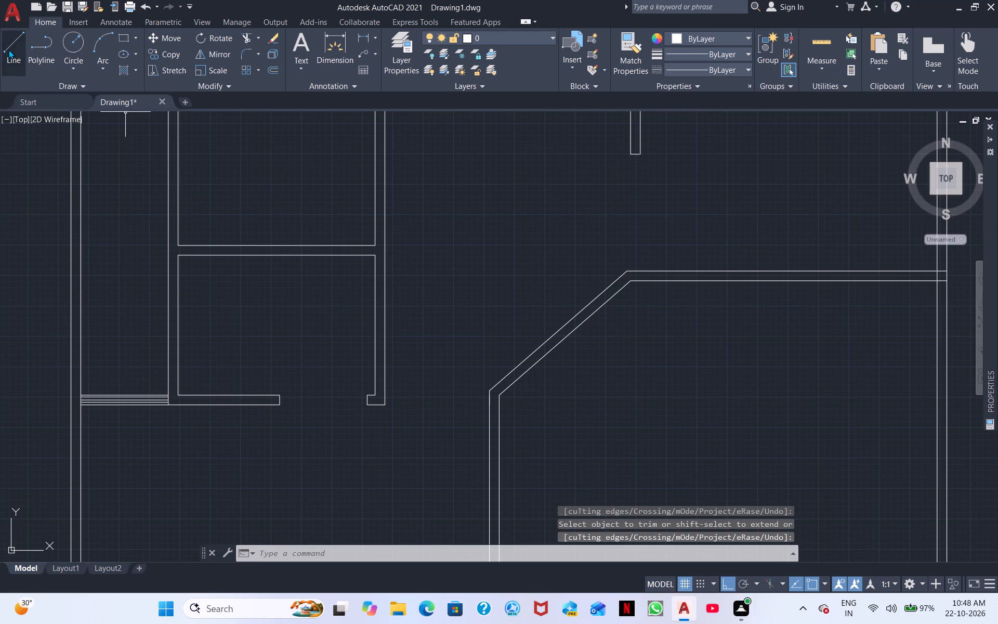
left_click(492, 389)
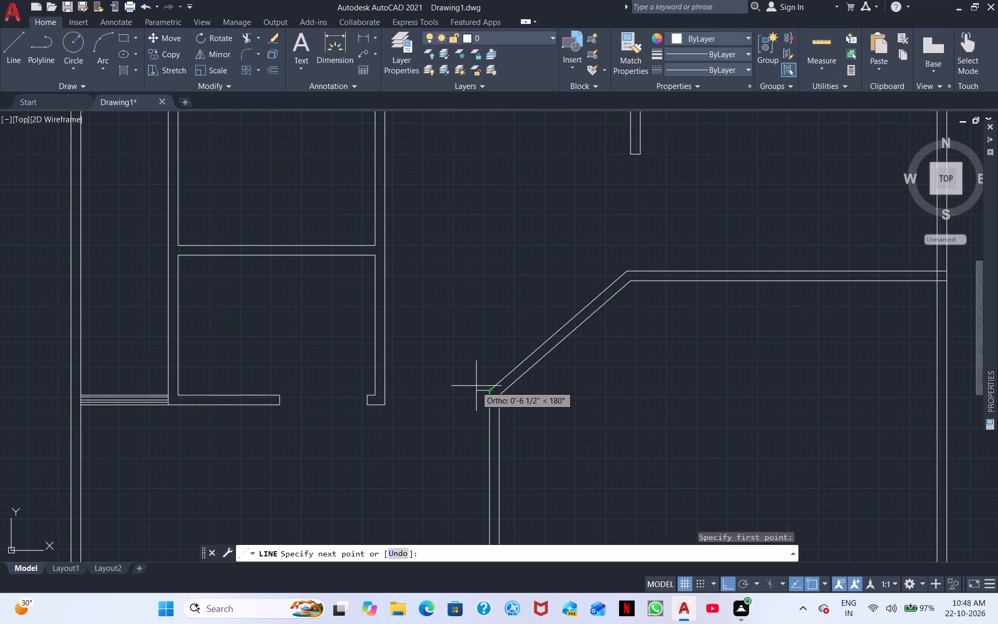
left_click(476, 386)
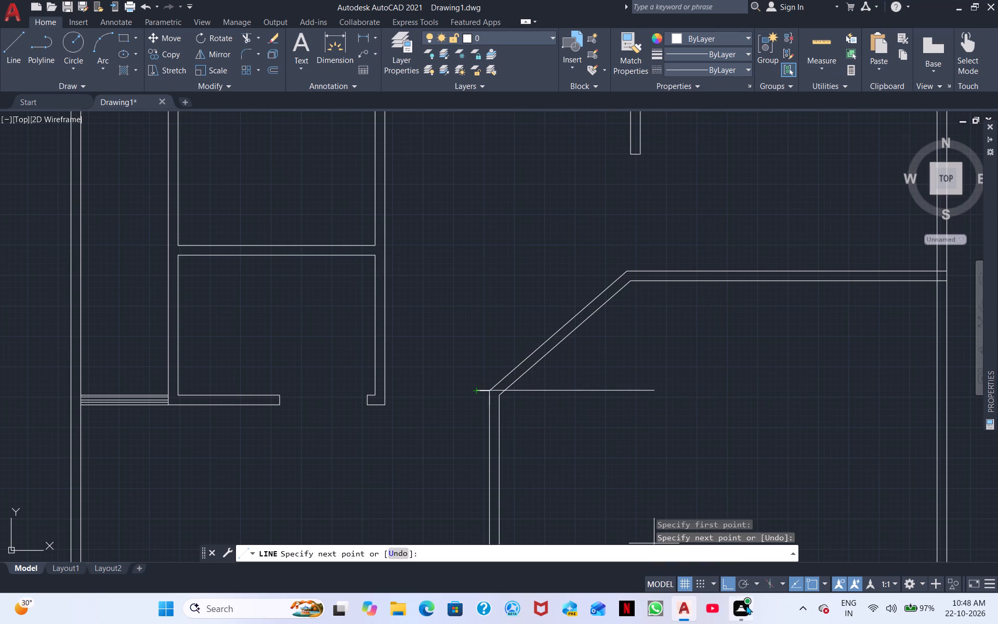
With ortho off, continue the line 4" parallel to the diagonal wall, another 4" up and right, and across to the wall's inner line.
left_click(728, 586)
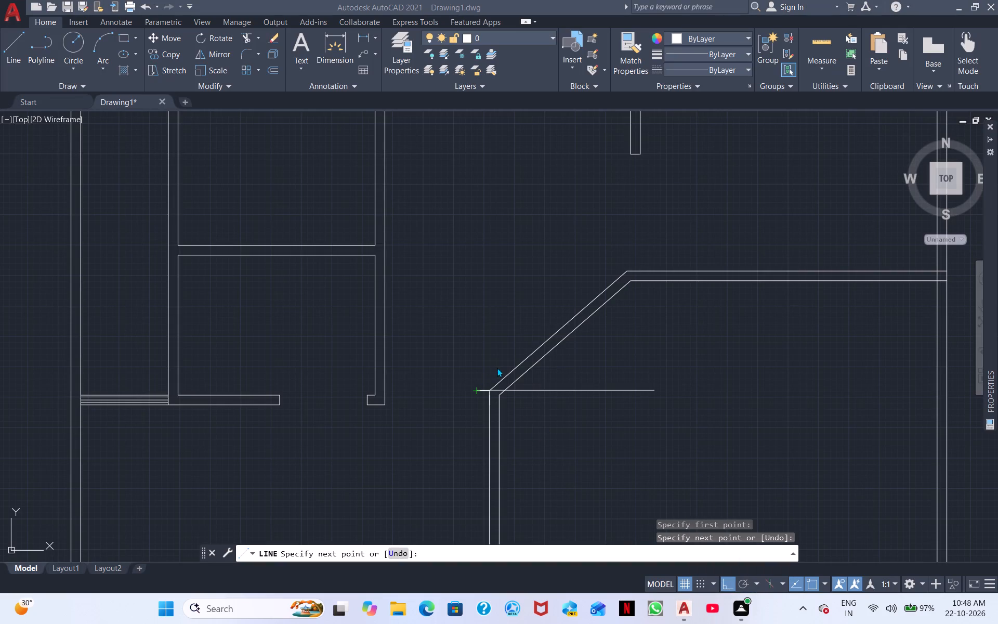
left_click(723, 582)
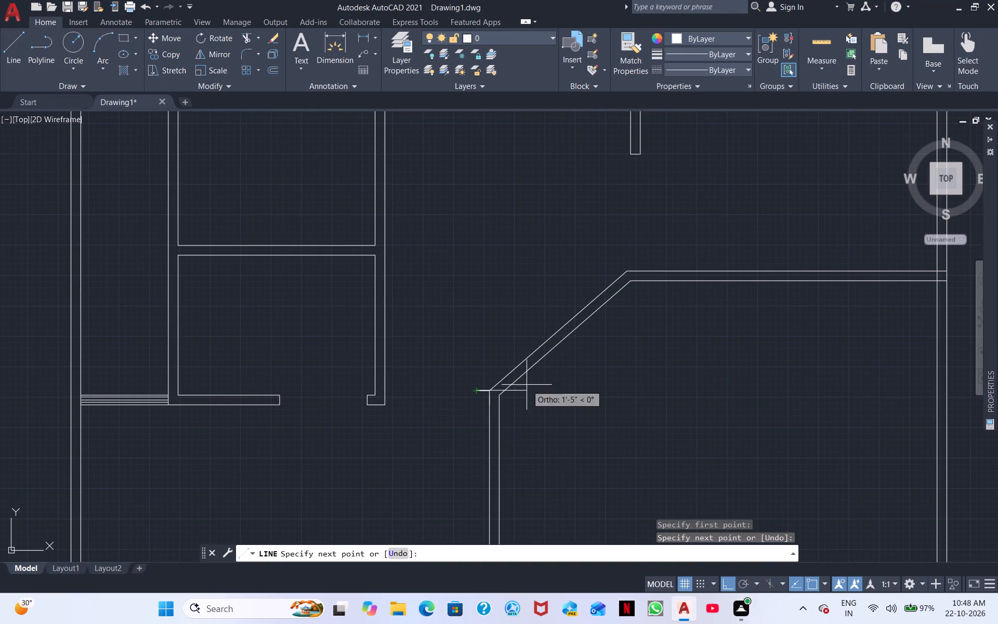
left_click(728, 580)
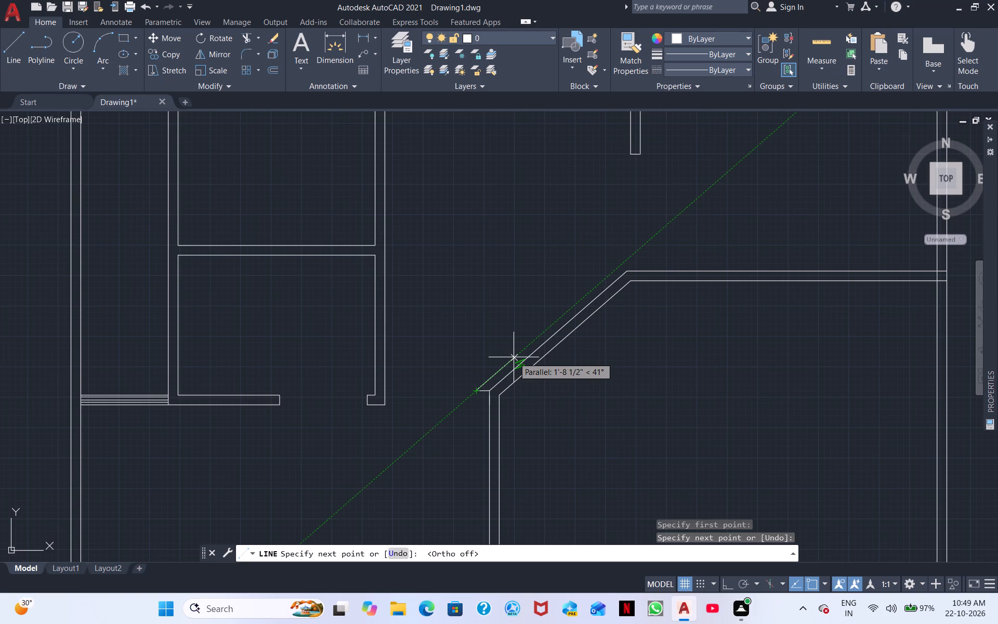
key("4")
key("shift+quotedbl")
key("Return")
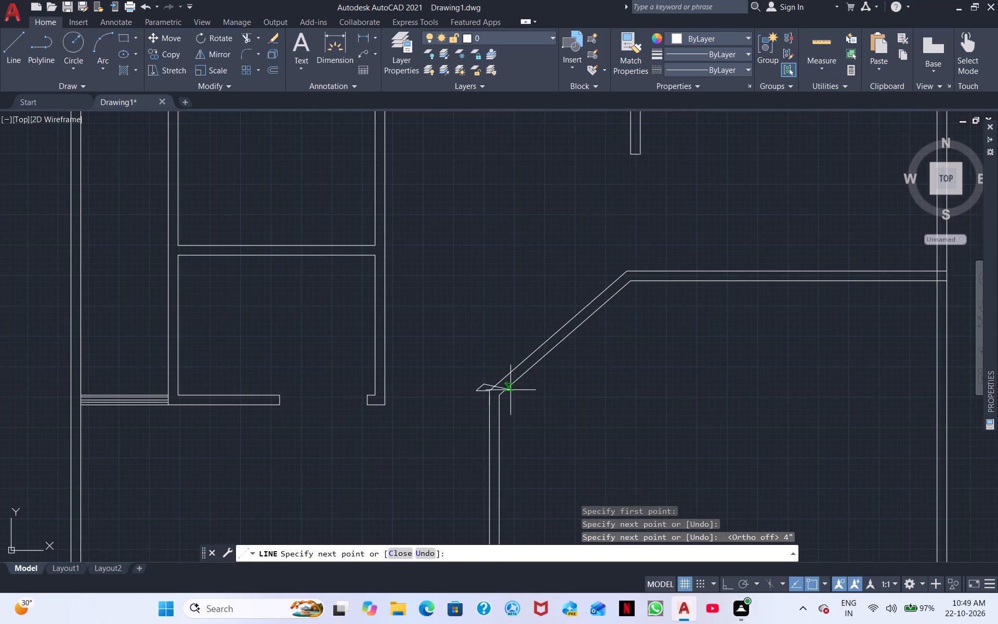
scroll(520, 375, "up", 4)
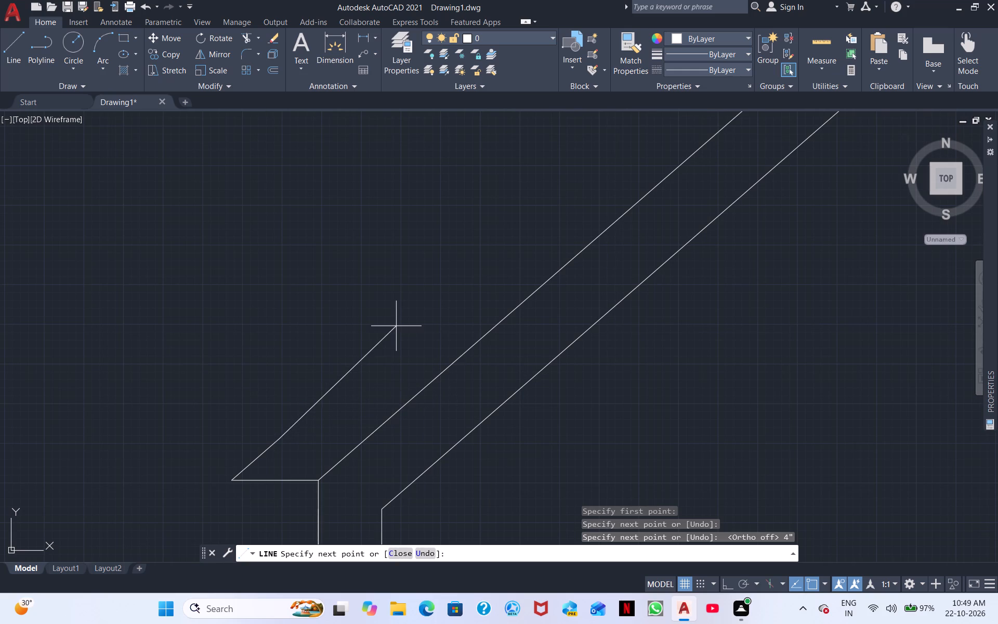
key("4")
key("shift+quotedbl")
key("Return")
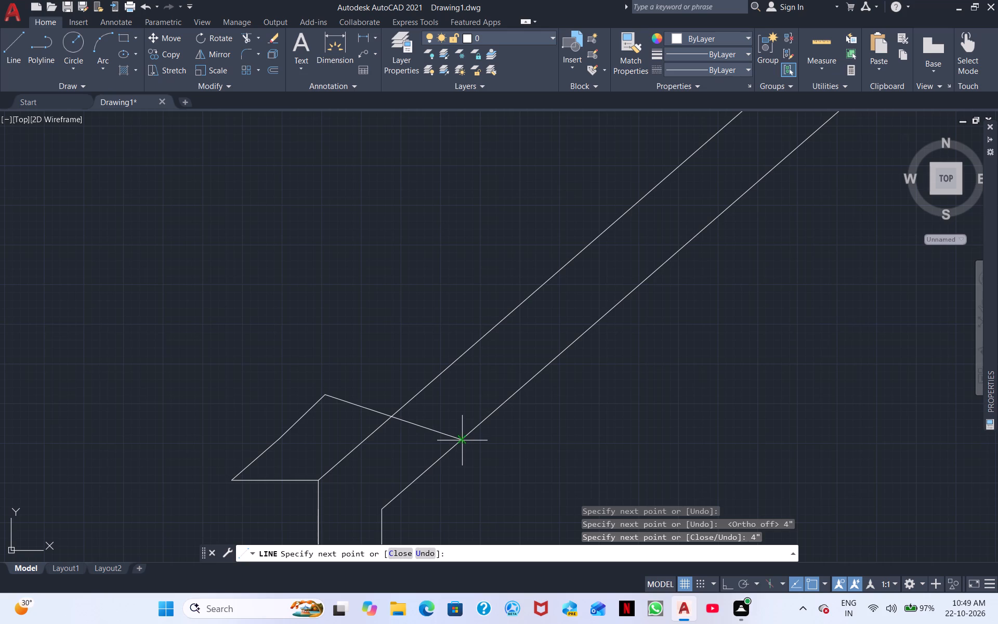
left_click(462, 440)
key("Escape")
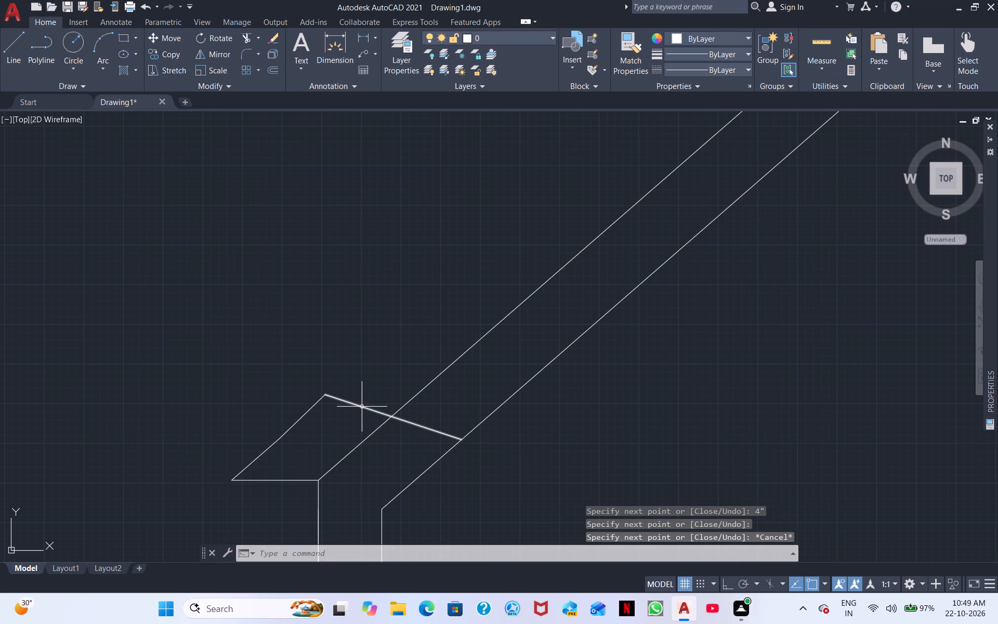
Copy the four new line segments from the diagonal wall's lower outer corner to the empty space inside the lower right room.
left_click(362, 407)
left_click(309, 413)
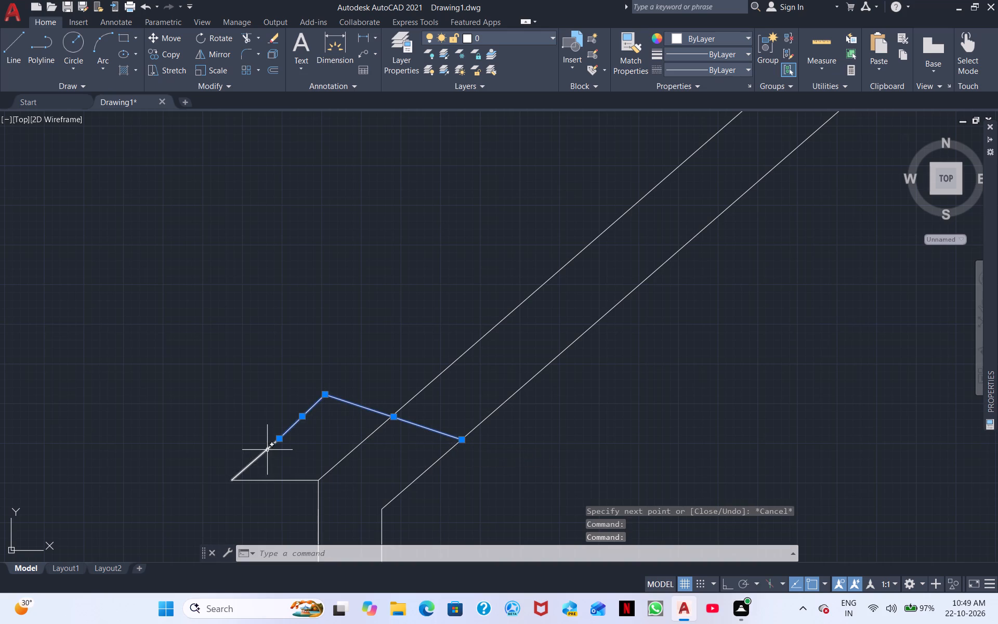
left_click(267, 450)
left_click(280, 480)
right_click(256, 500)
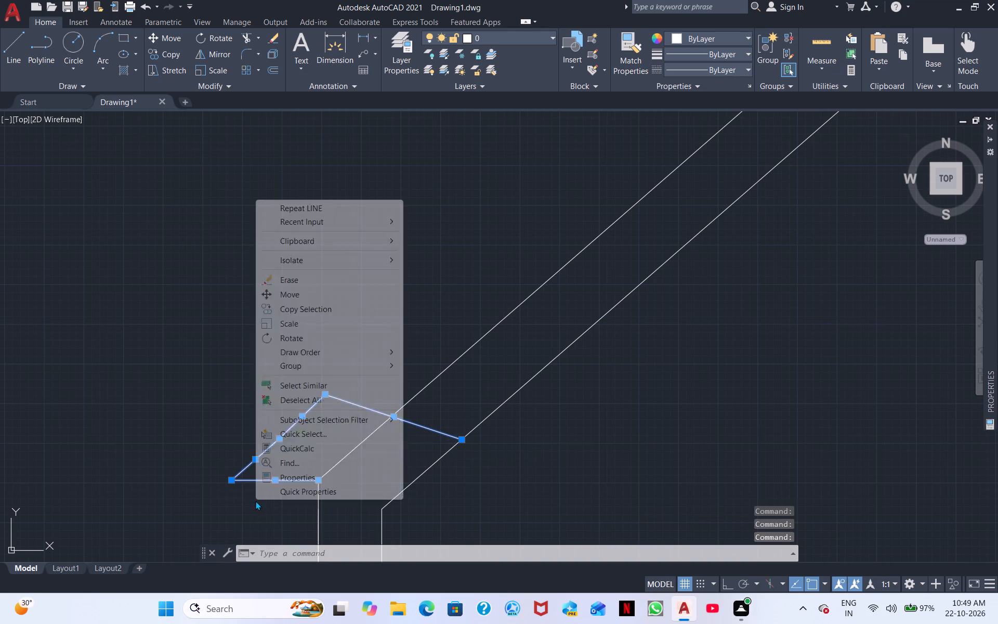
left_click(306, 307)
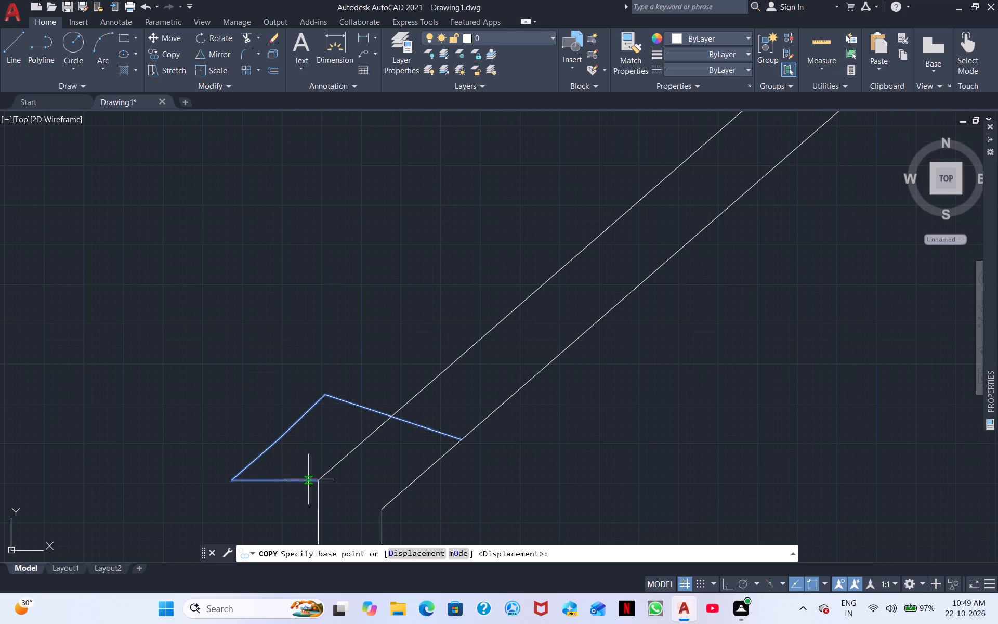
left_click(315, 480)
left_click(813, 492)
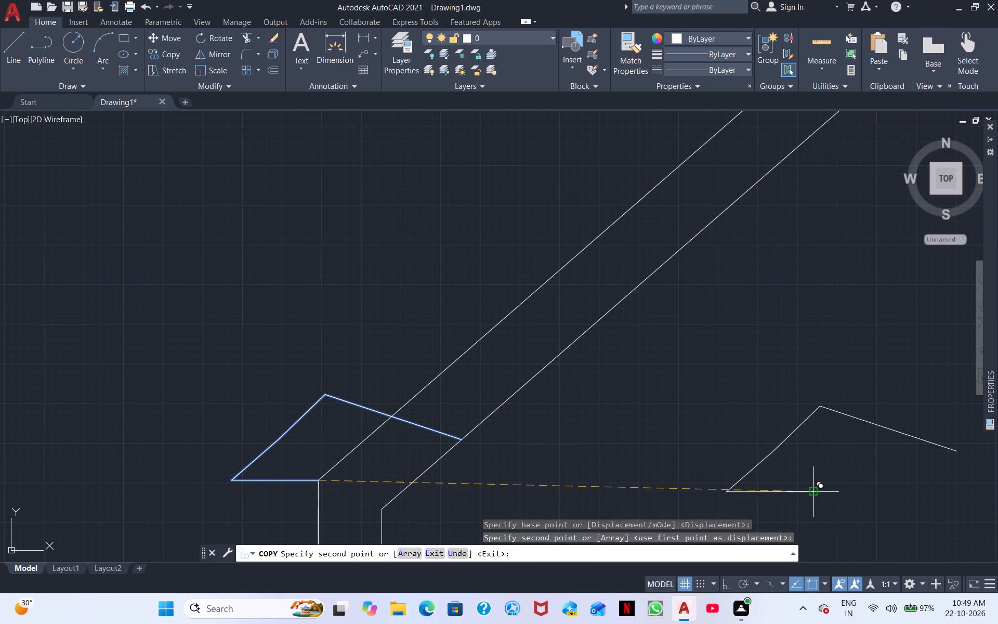
key("Escape")
Mirror the copied four-line outline about its long slanted closing line, keeping the source objects.
left_click_drag(844, 503, 836, 509)
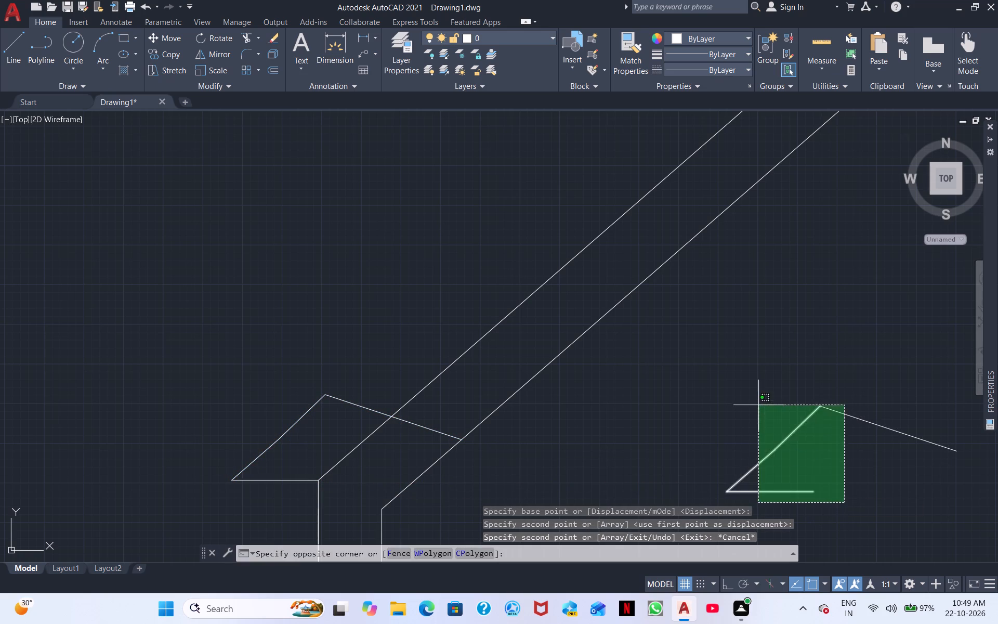
left_click(758, 383)
right_click(869, 453)
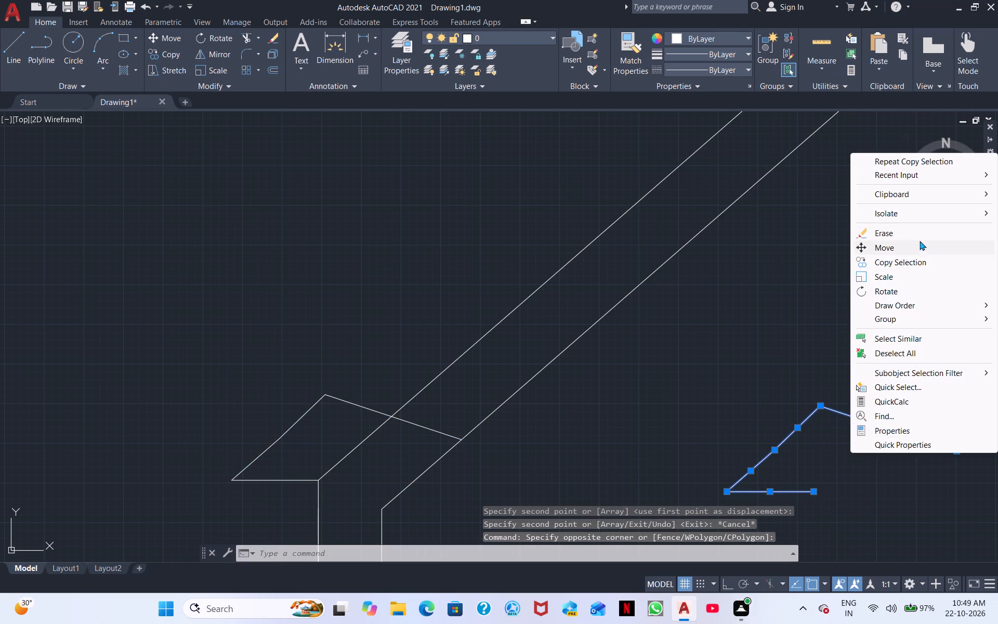
left_click(219, 56)
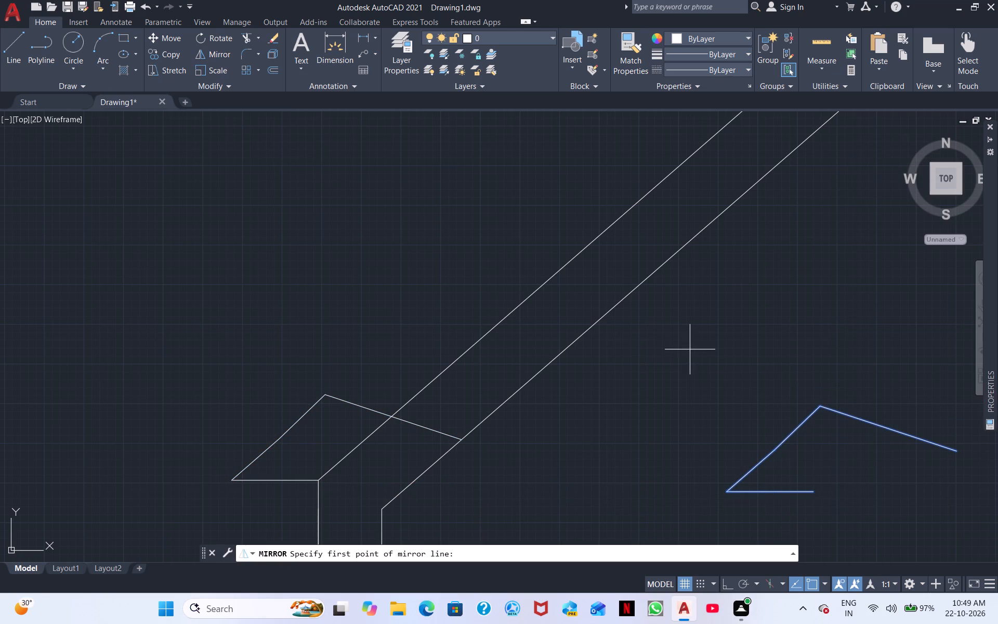
left_click(824, 404)
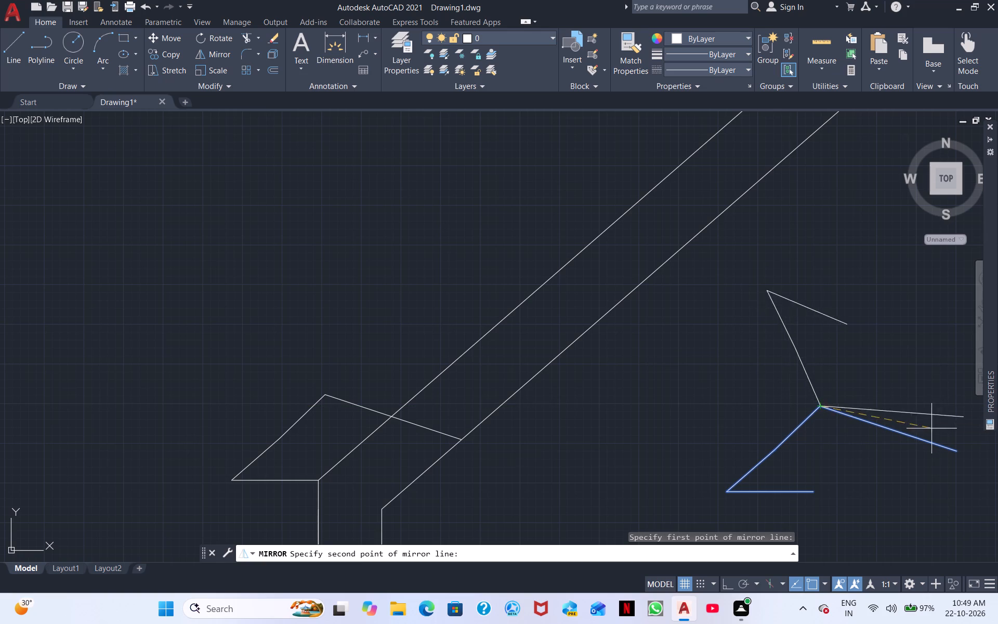
left_click(956, 449)
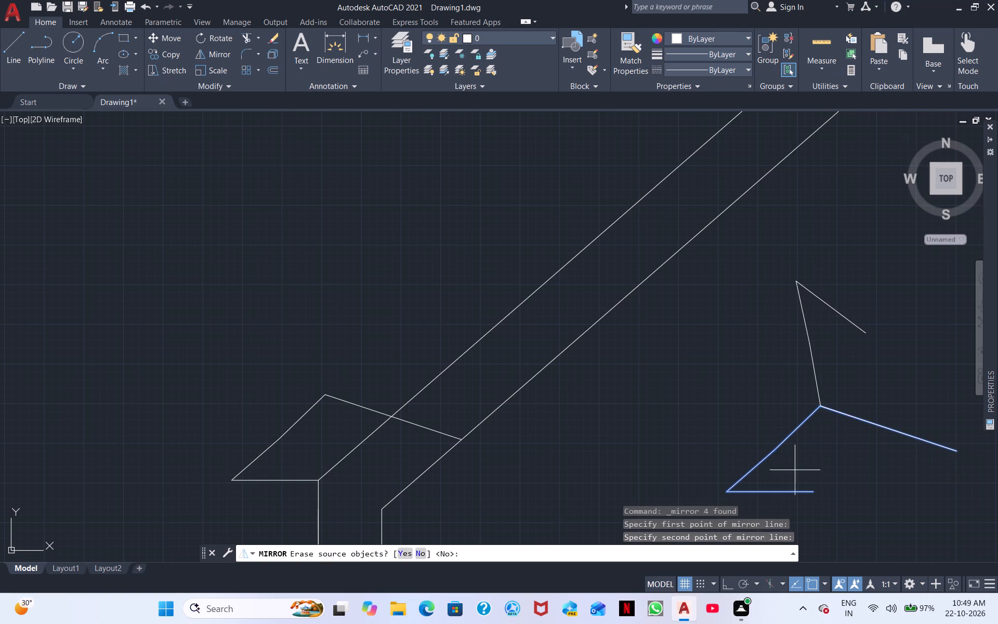
left_click(810, 466)
right_click(811, 465)
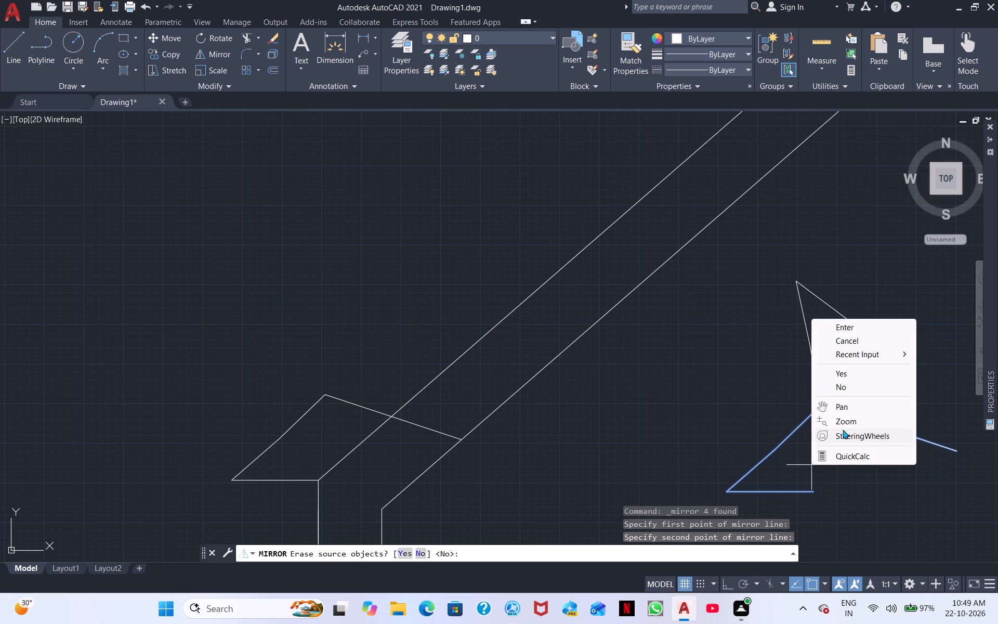
left_click(848, 328)
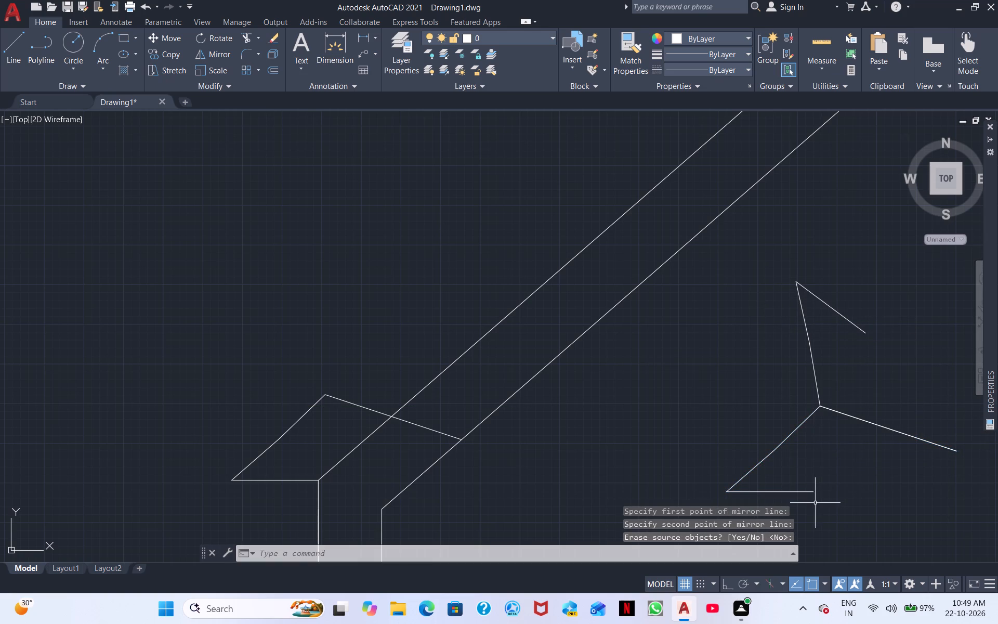
Erase the four source lines of the copied outline in the lower right room, leaving only its mirrored version.
left_click_drag(815, 504, 816, 496)
left_click(766, 412)
scroll(792, 423, "up", 4)
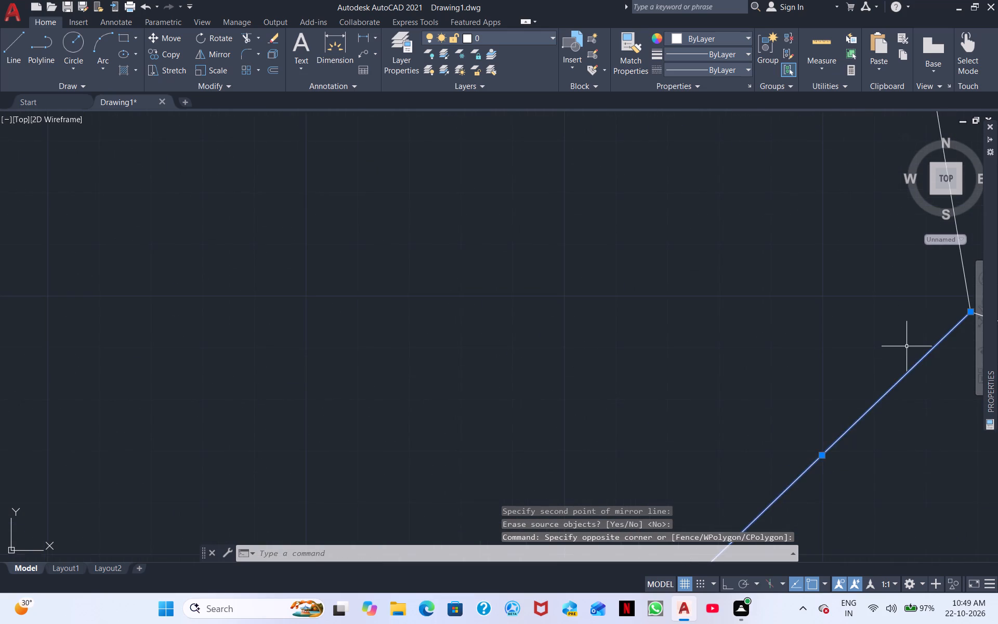
middle_click_drag(874, 358, 293, 330)
left_click(459, 306)
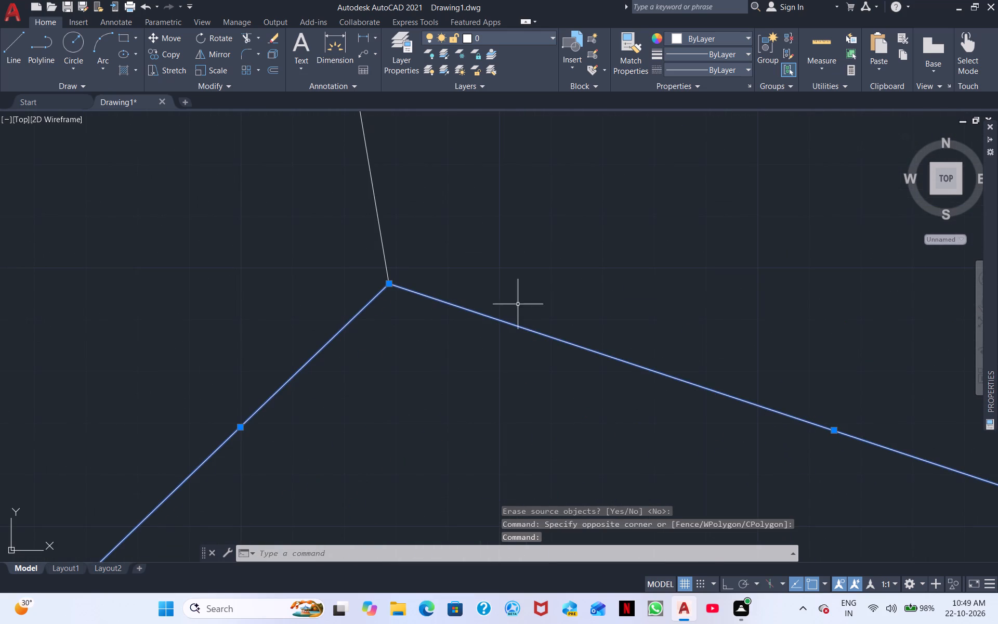
right_click(568, 288)
left_click(625, 369)
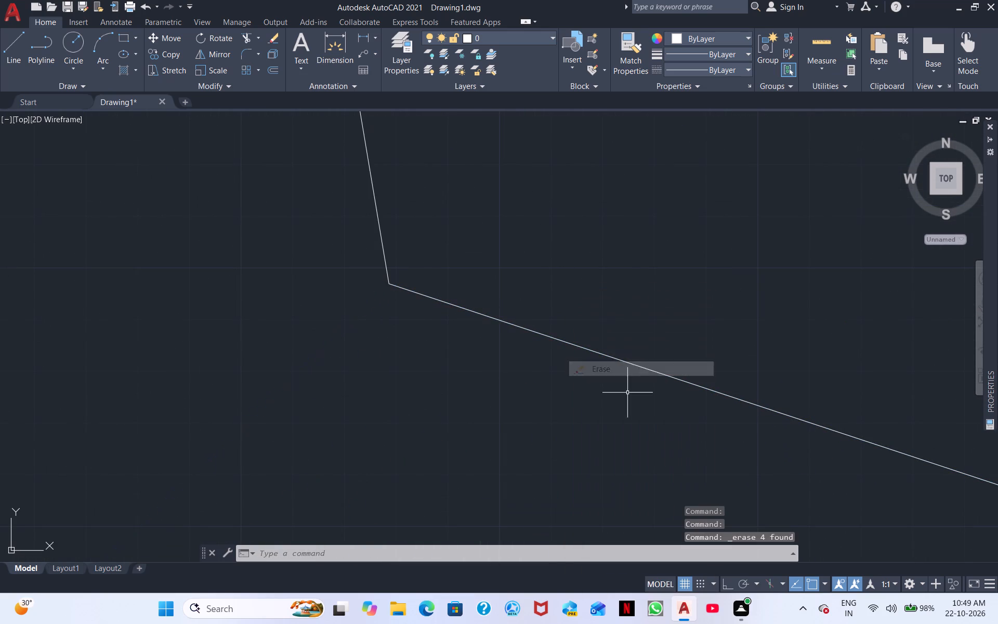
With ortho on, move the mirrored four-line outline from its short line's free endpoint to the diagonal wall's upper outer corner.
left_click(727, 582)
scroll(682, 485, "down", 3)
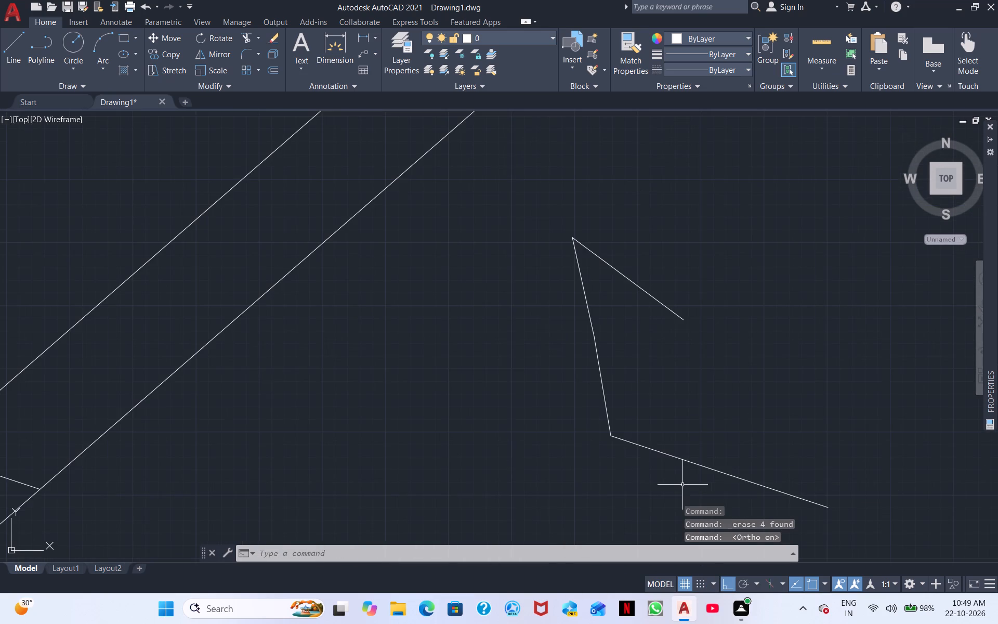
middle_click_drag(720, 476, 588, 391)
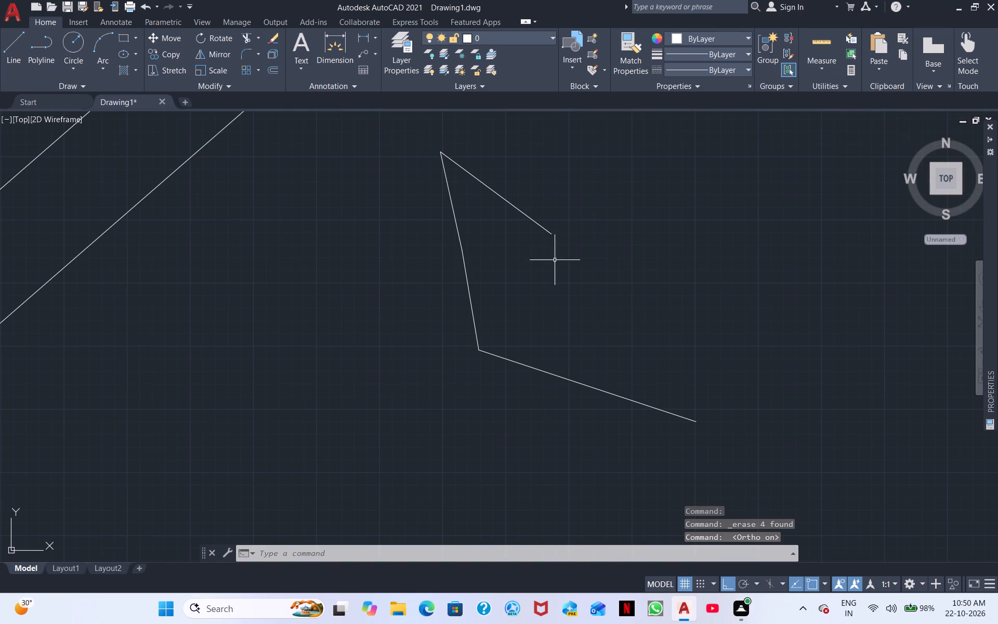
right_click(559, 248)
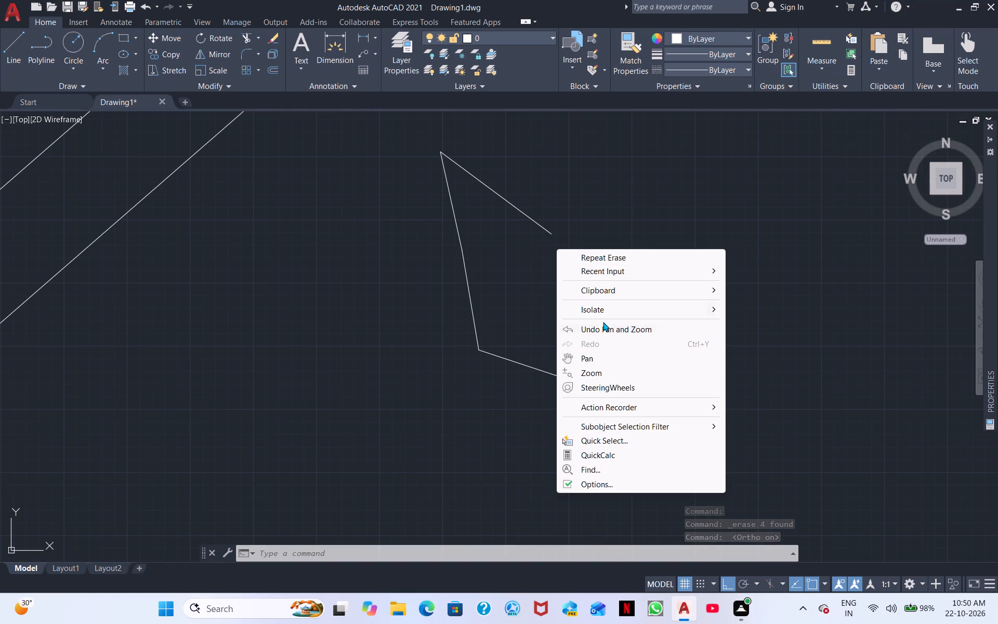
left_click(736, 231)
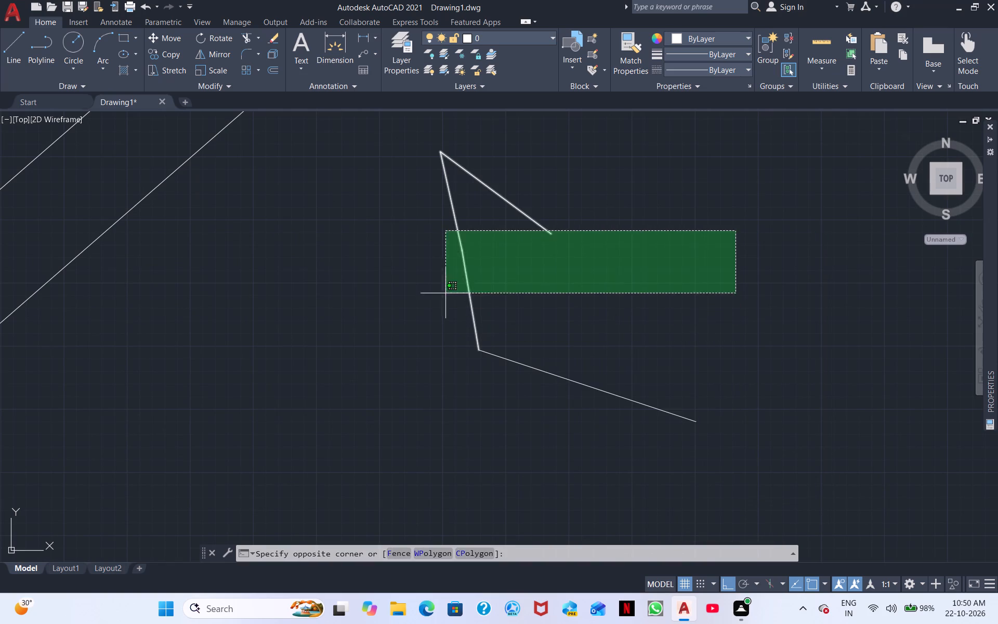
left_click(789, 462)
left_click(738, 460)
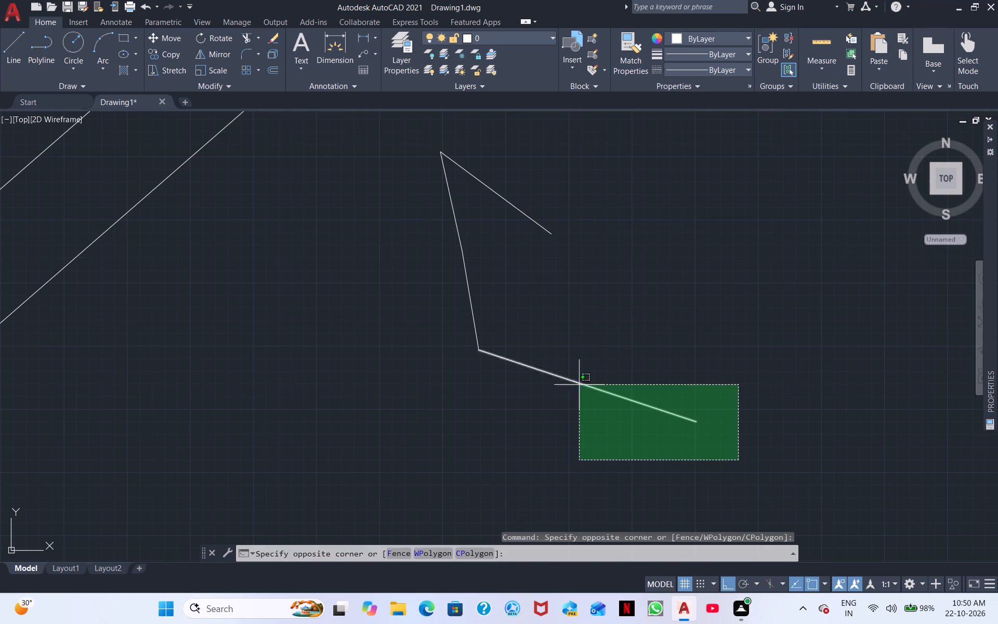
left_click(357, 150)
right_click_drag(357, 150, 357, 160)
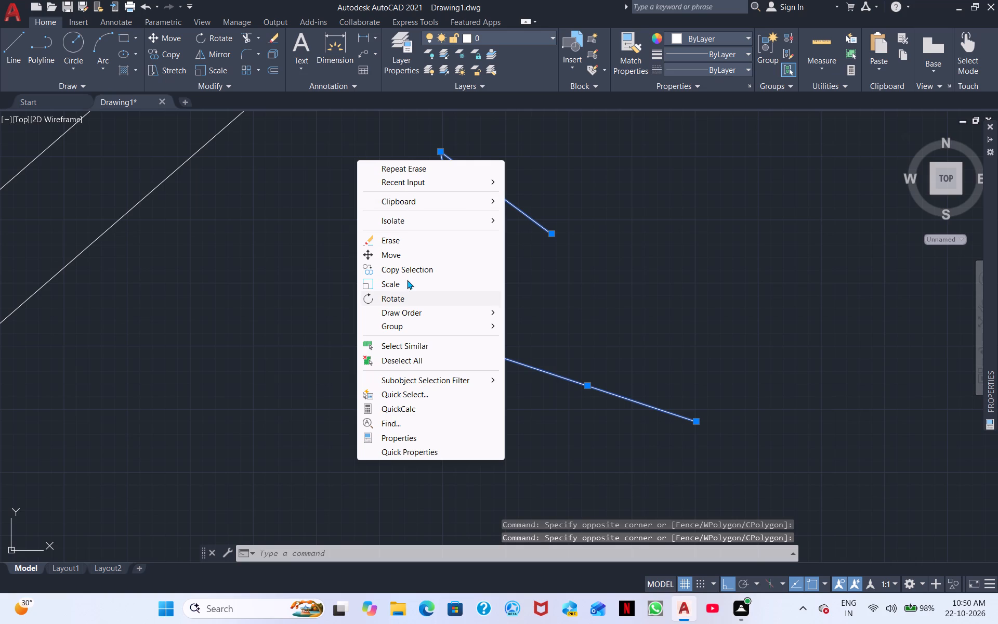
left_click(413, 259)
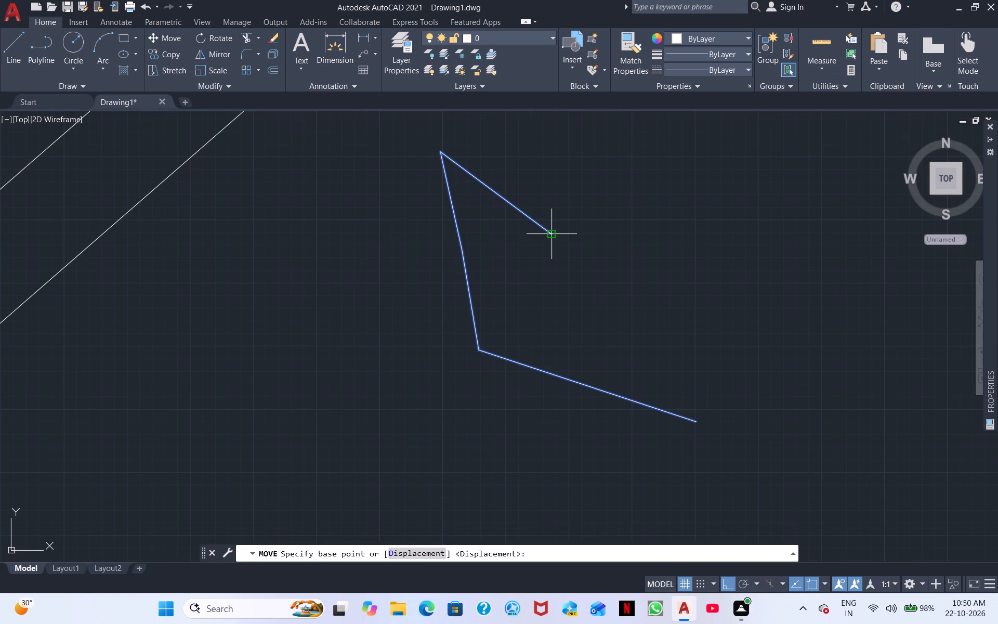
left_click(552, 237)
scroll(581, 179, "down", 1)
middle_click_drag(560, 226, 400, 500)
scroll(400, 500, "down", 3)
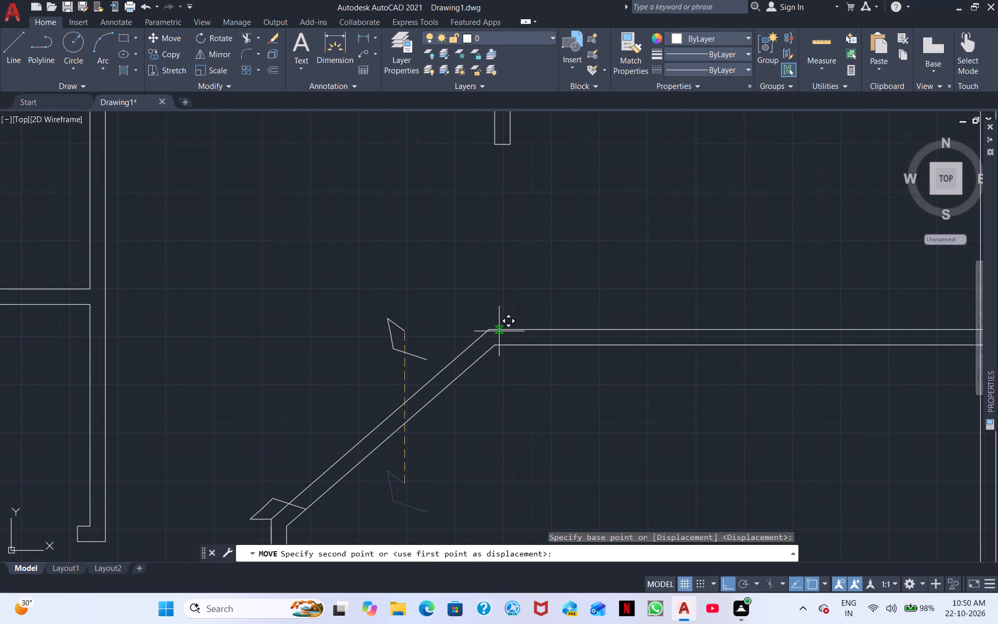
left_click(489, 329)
Erase the four-line mirrored outline at the diagonal wall's upper corner.
scroll(496, 396, "down", 1)
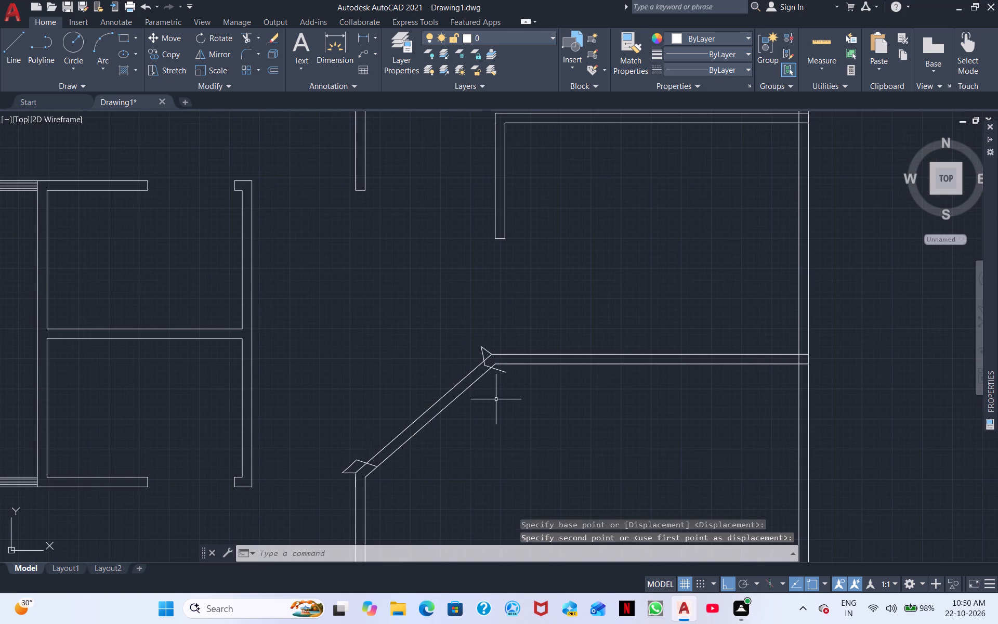
middle_click_drag(408, 444, 236, 462)
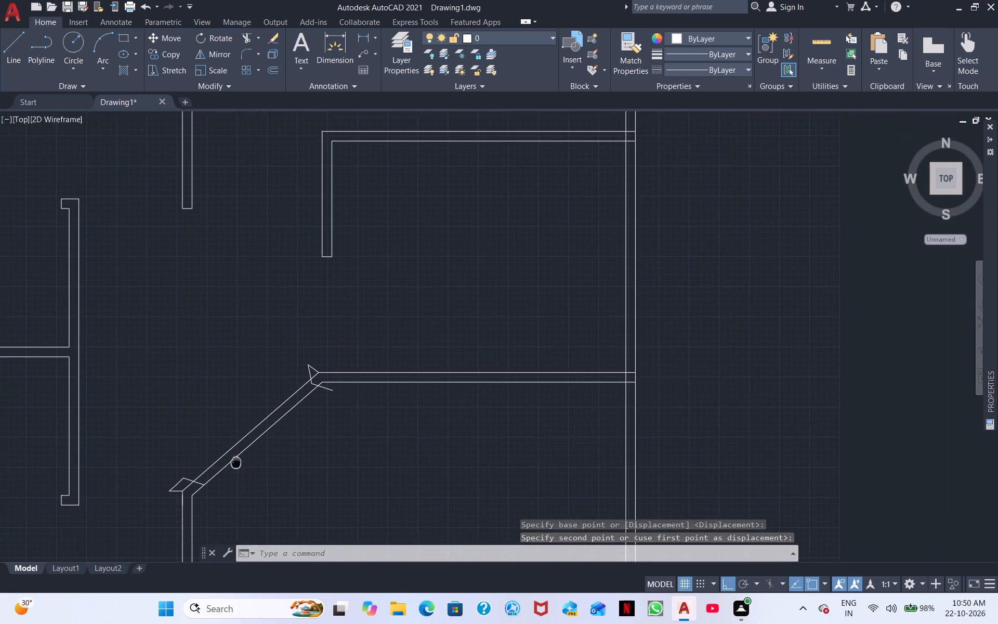
middle_click_drag(236, 462, 447, 465)
scroll(462, 435, "up", 4)
middle_click_drag(675, 267, 655, 279)
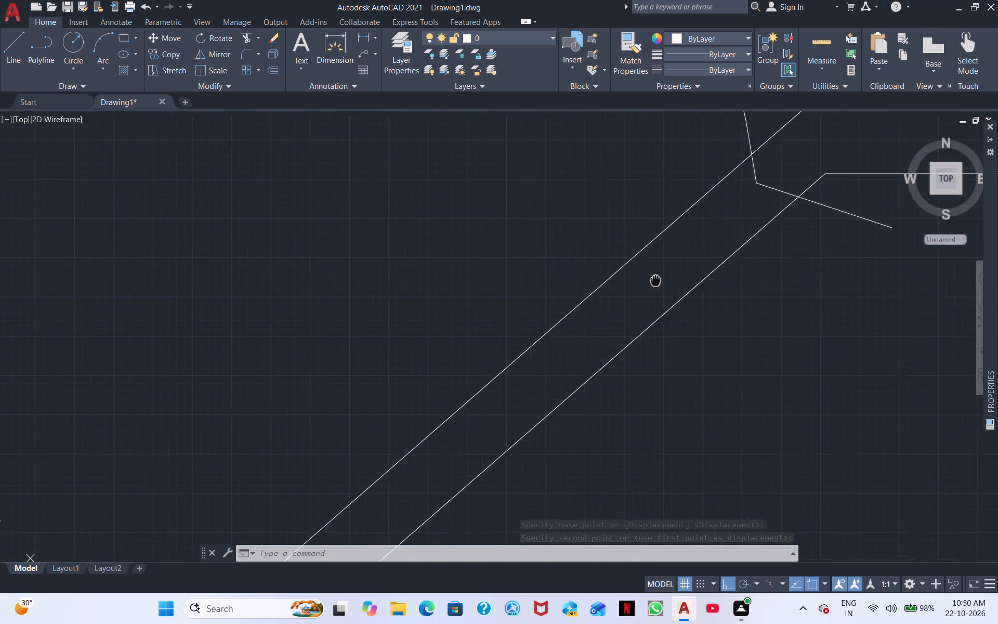
middle_click_drag(655, 279, 384, 342)
scroll(497, 255, "down", 1)
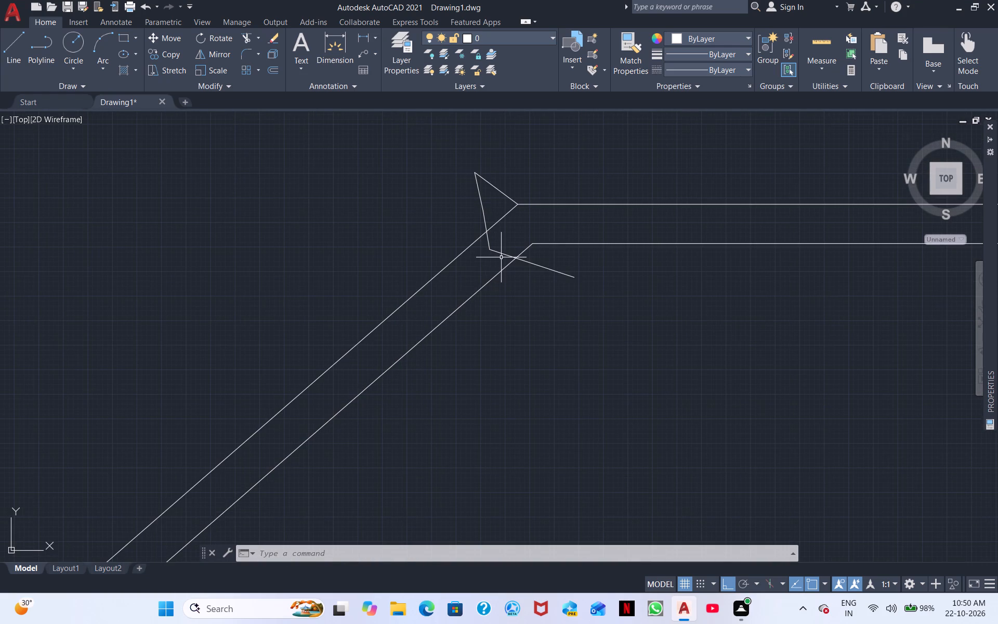
left_click(501, 257)
left_click(491, 249)
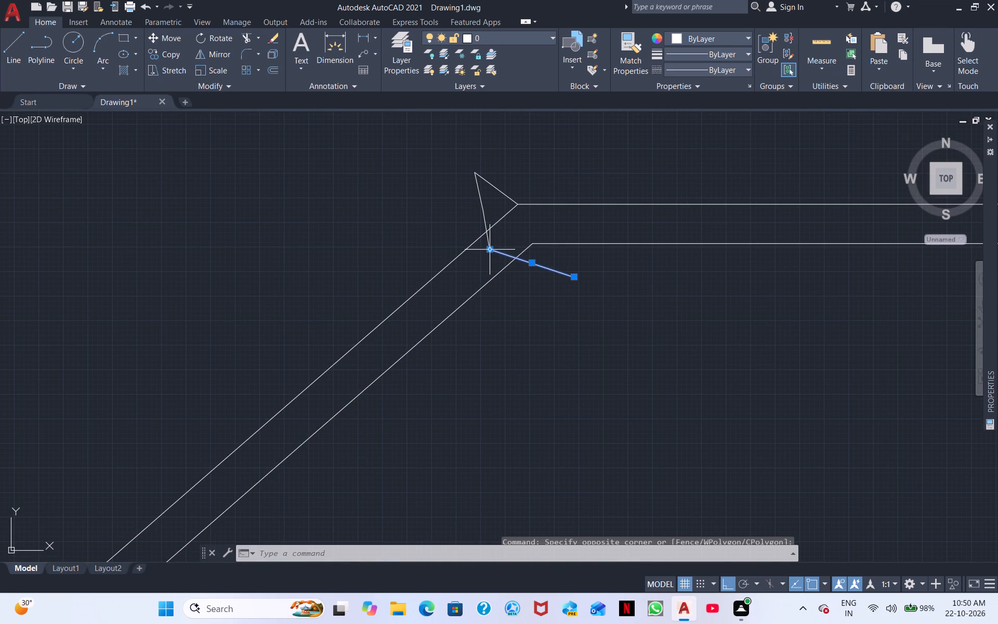
left_click(485, 220)
left_click(495, 186)
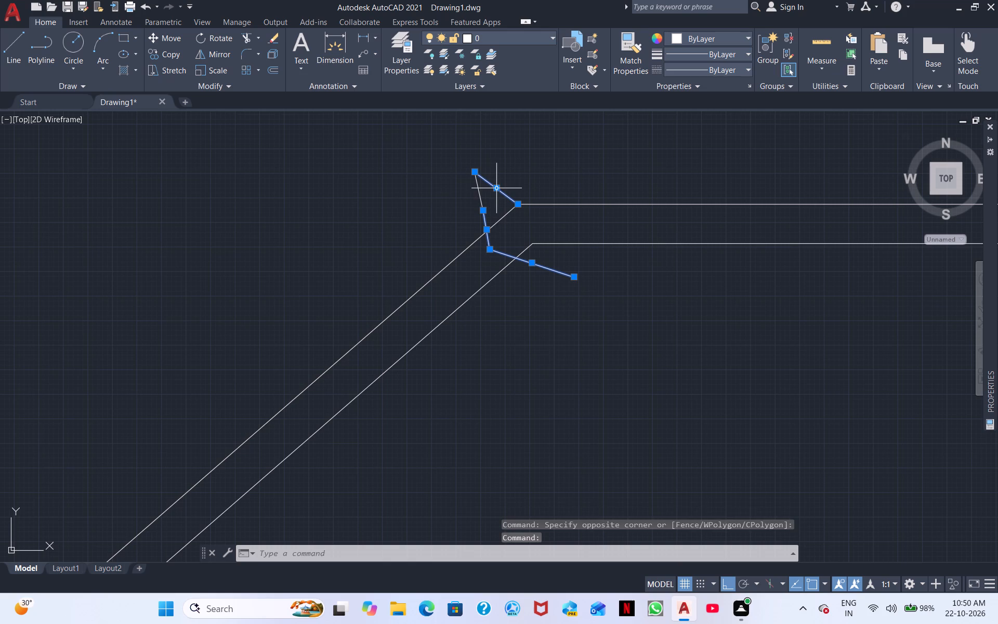
left_click(477, 194)
left_click(482, 193)
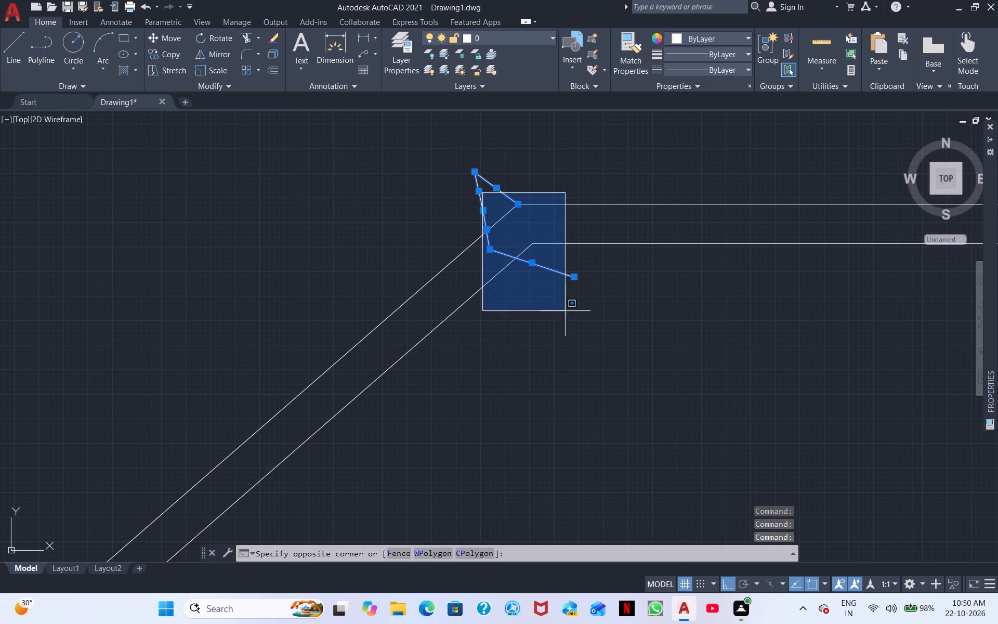
right_click(426, 192)
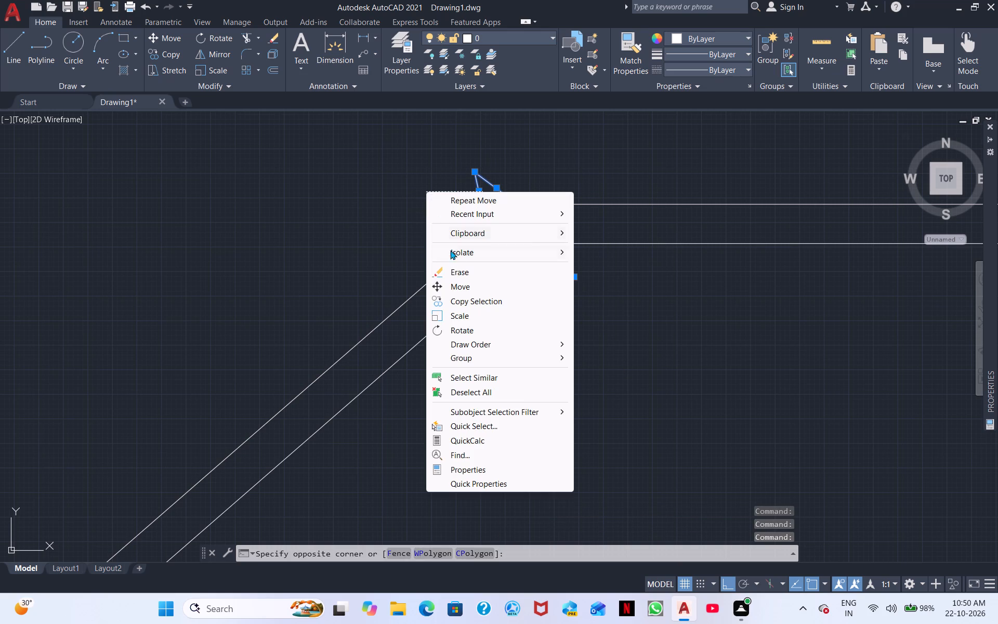
left_click(461, 269)
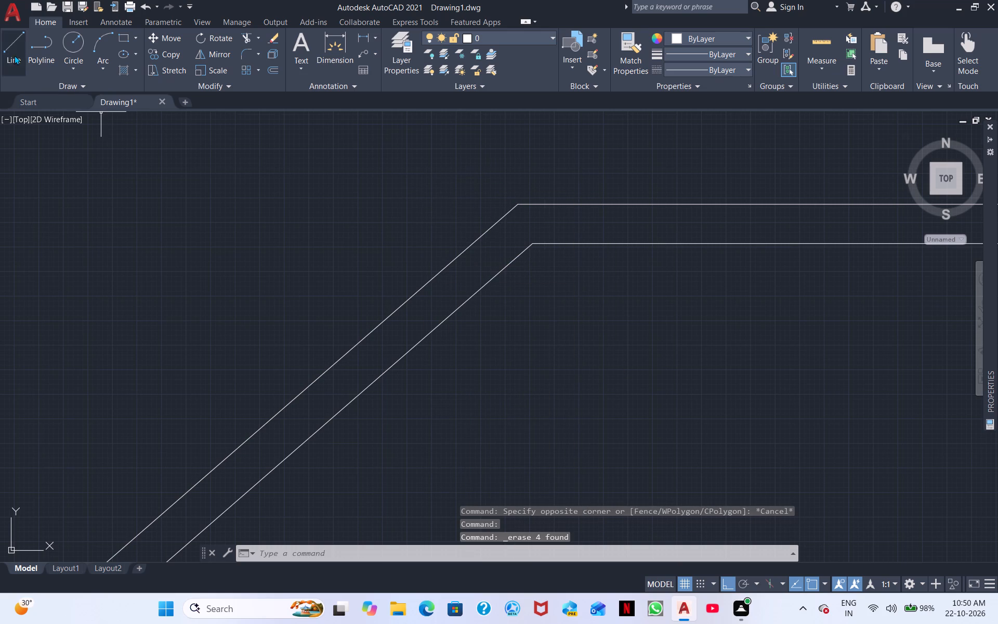
With ortho off, draw a line from the diagonal's upper outer corner up-left, 8" down-left, and perpendicular to the wall's inner line.
left_click(5, 49)
left_click(521, 205)
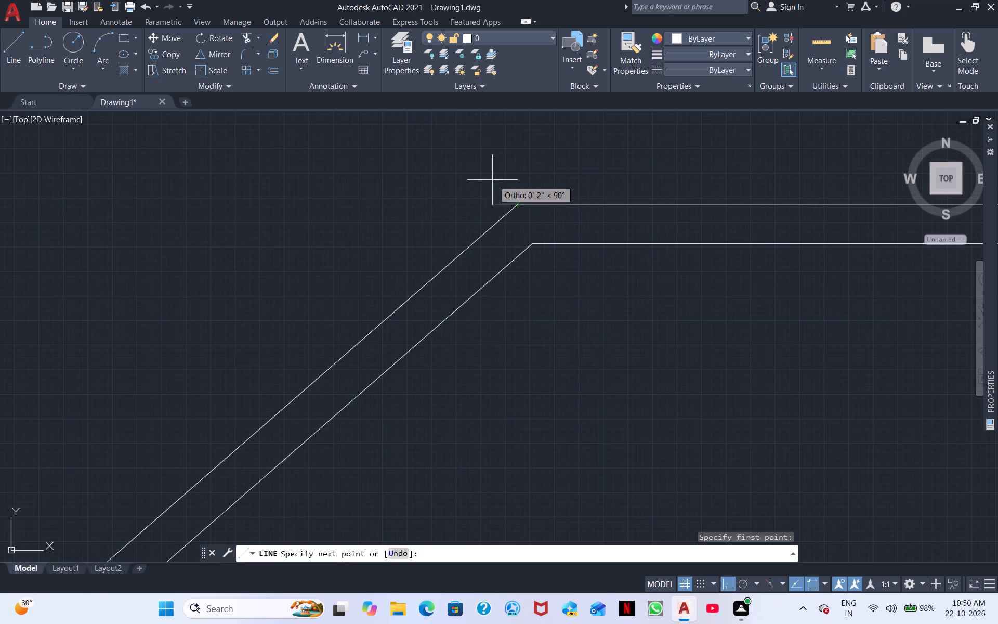
left_click(726, 578)
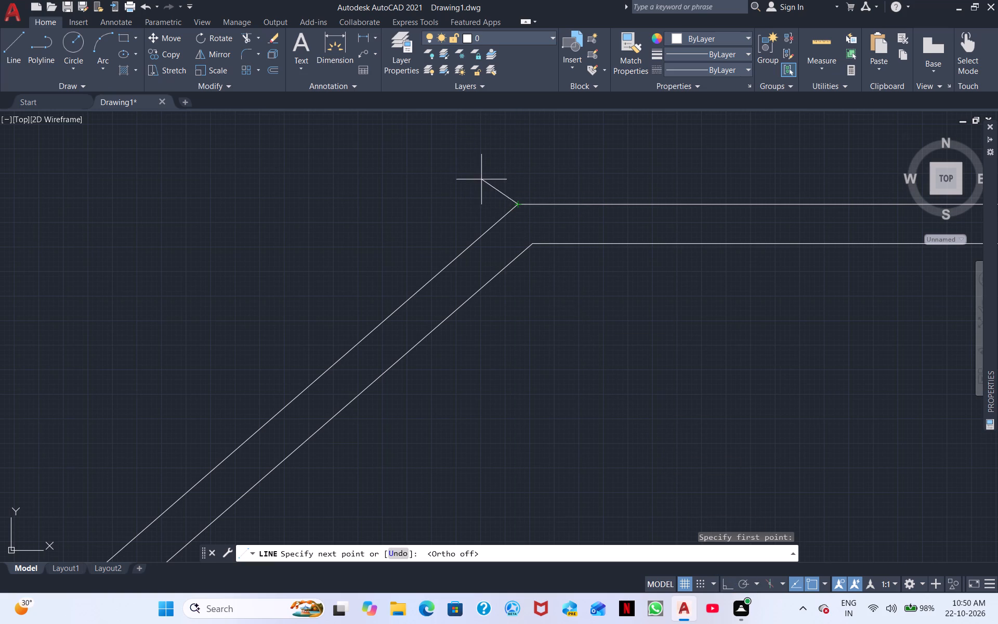
left_click(477, 183)
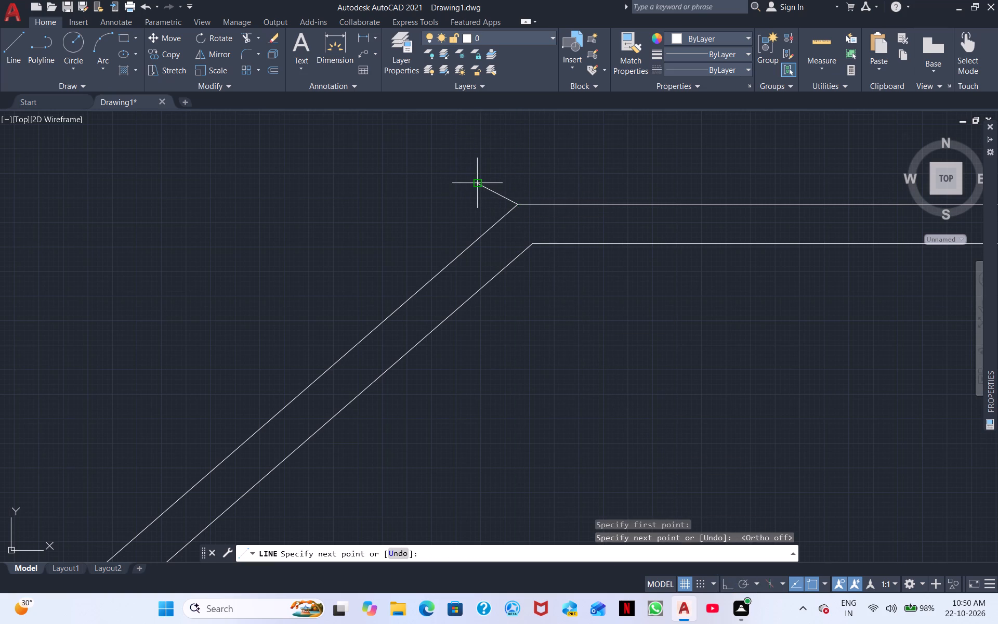
type("8\"")
key("Return")
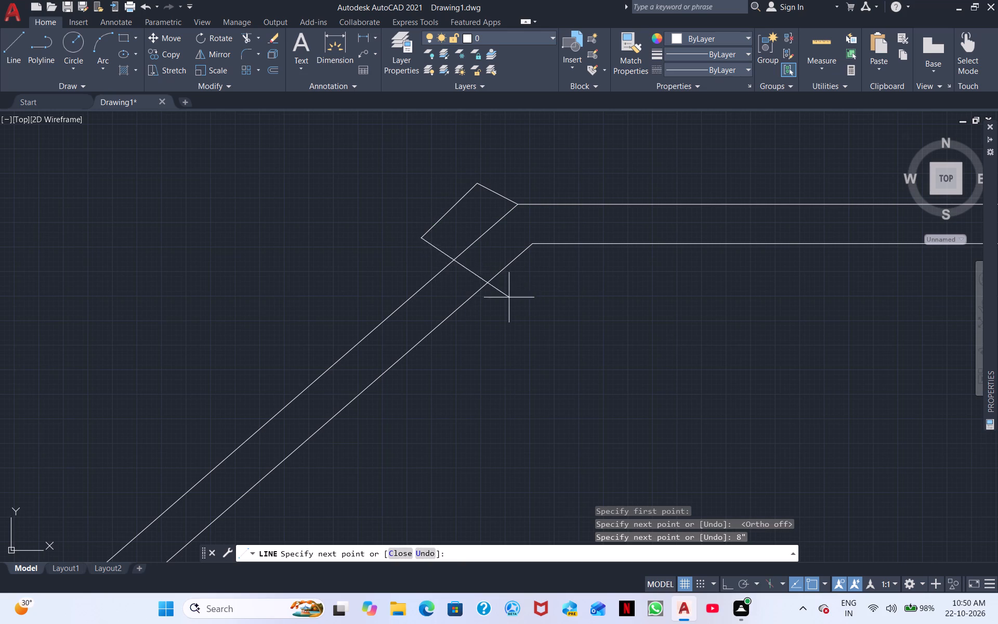
scroll(505, 300, "down", 4)
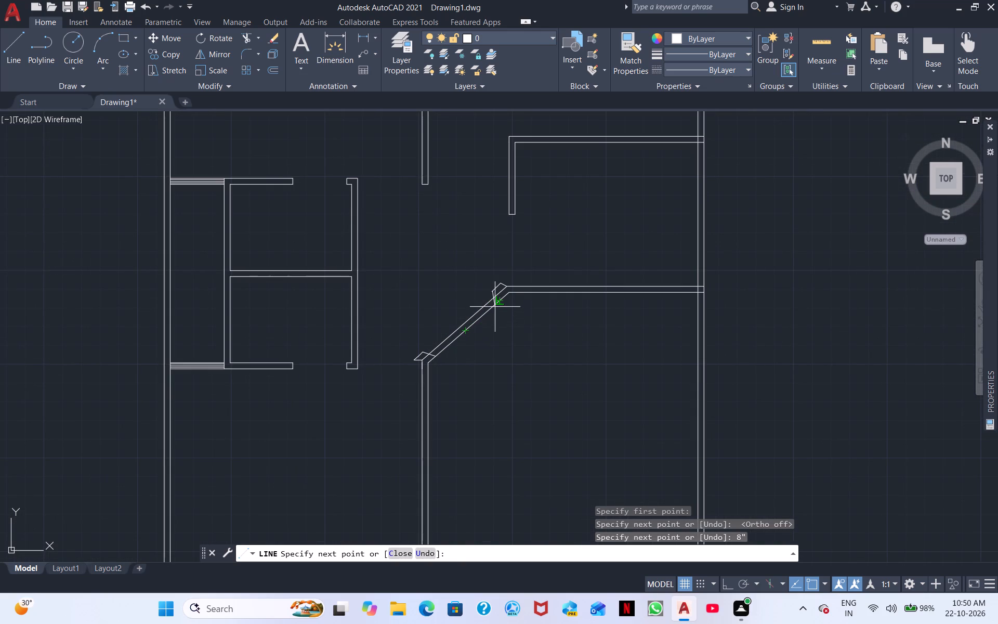
scroll(490, 299, "up", 4)
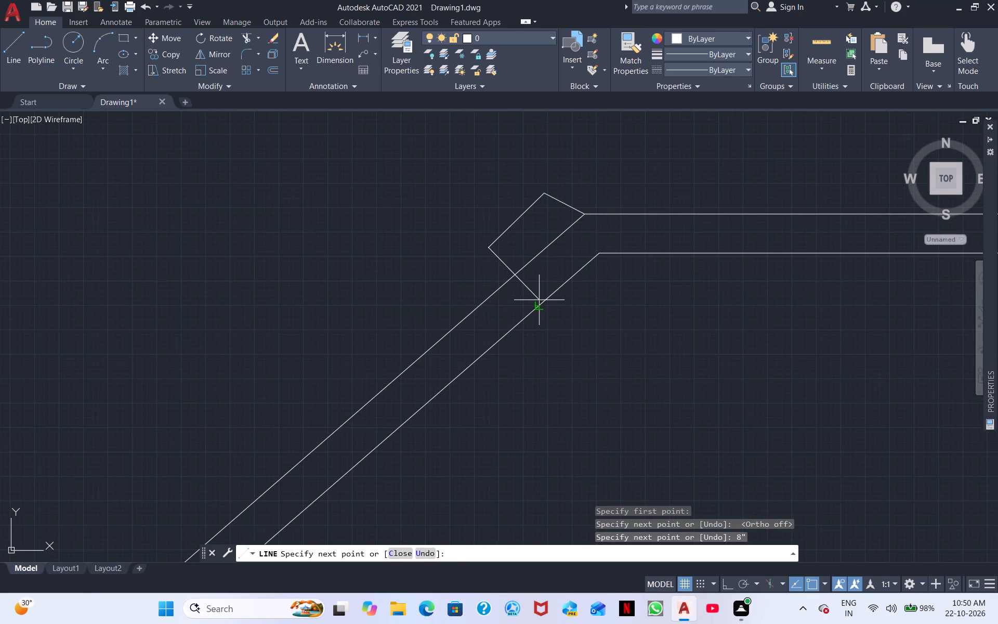
left_click(540, 306)
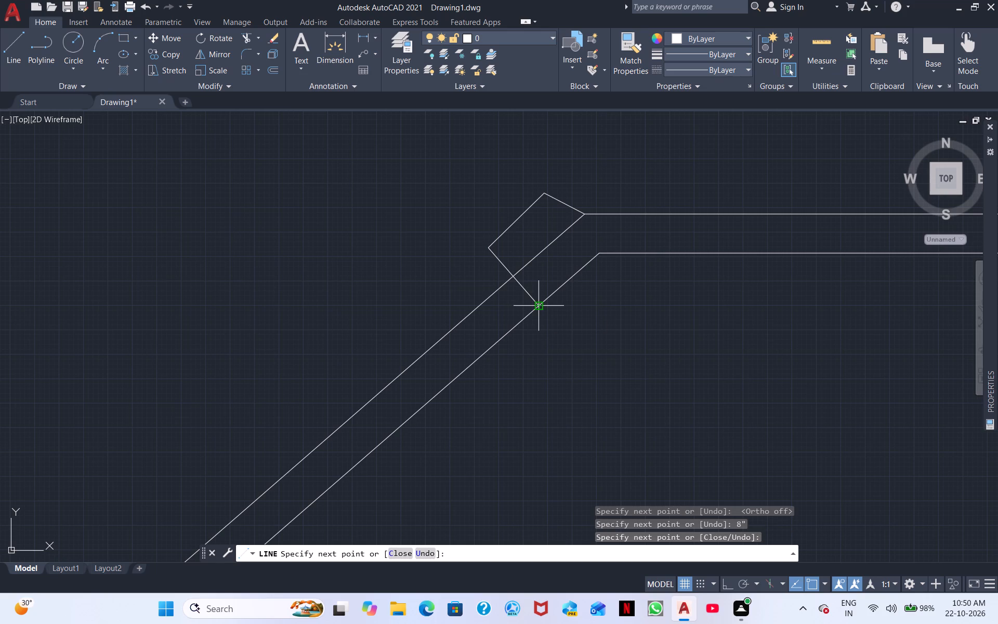
key("Escape")
Erase all four lines of the old outline at the diagonal wall's lower outer corner.
scroll(534, 347, "down", 2)
middle_click_drag(515, 412, 664, 302)
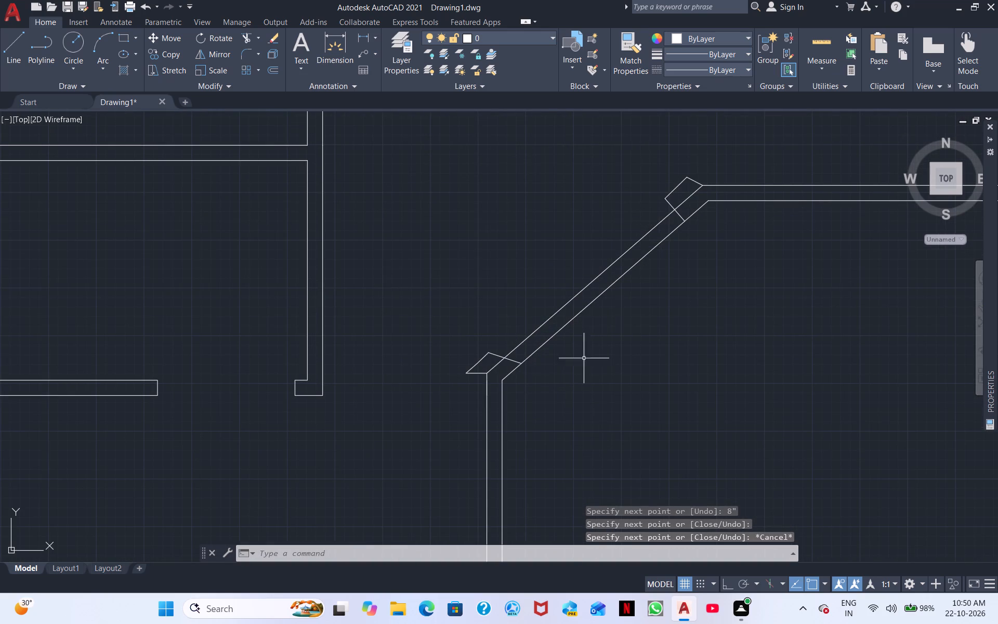
left_click(511, 358)
right_click(662, 353)
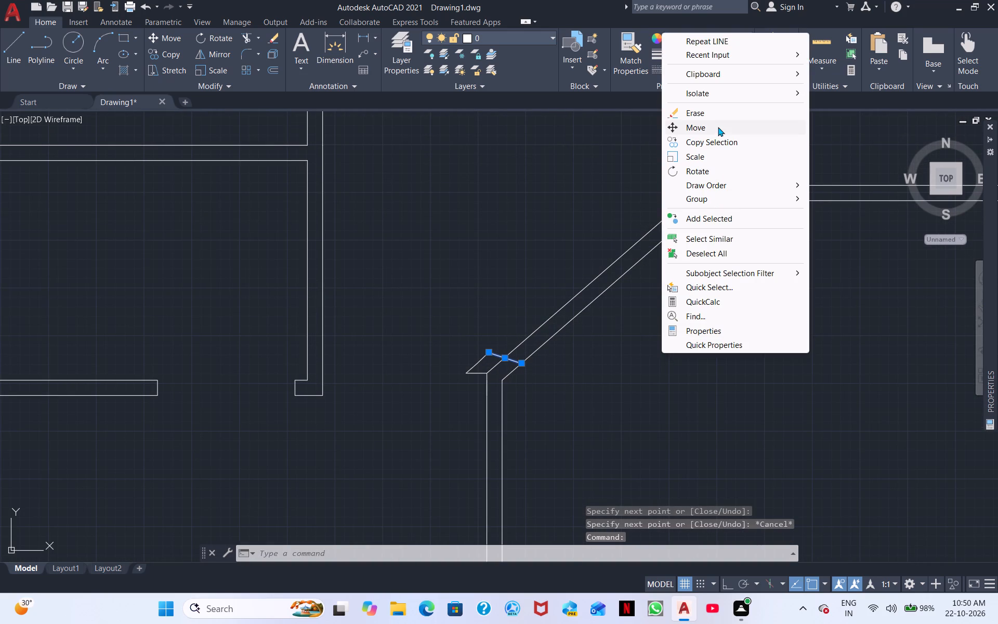
left_click(716, 113)
scroll(427, 383, "up", 1)
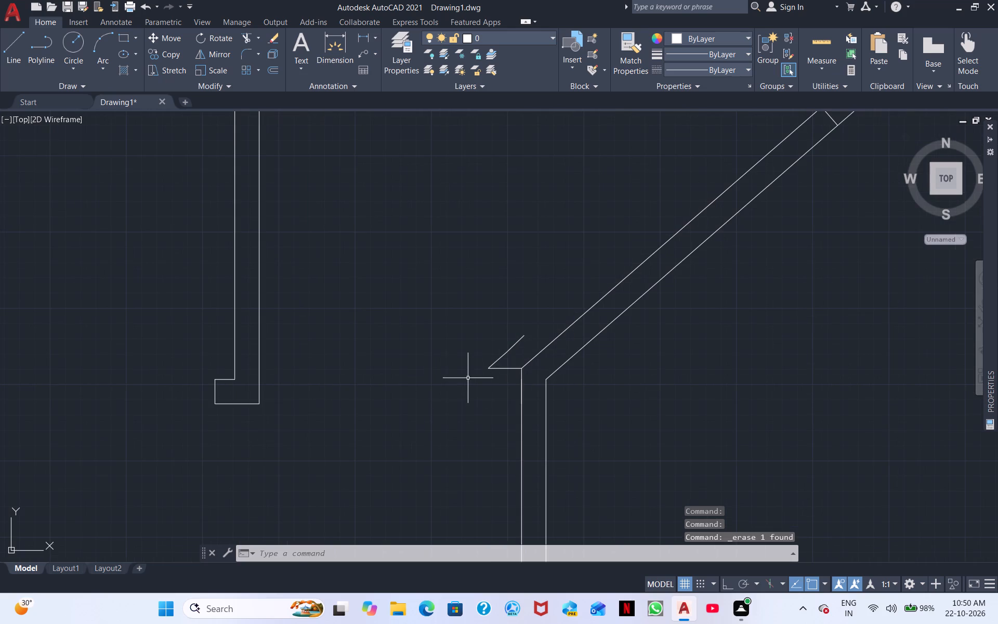
left_click_drag(512, 373, 514, 356)
left_click(487, 340)
scroll(498, 339, "down", 1)
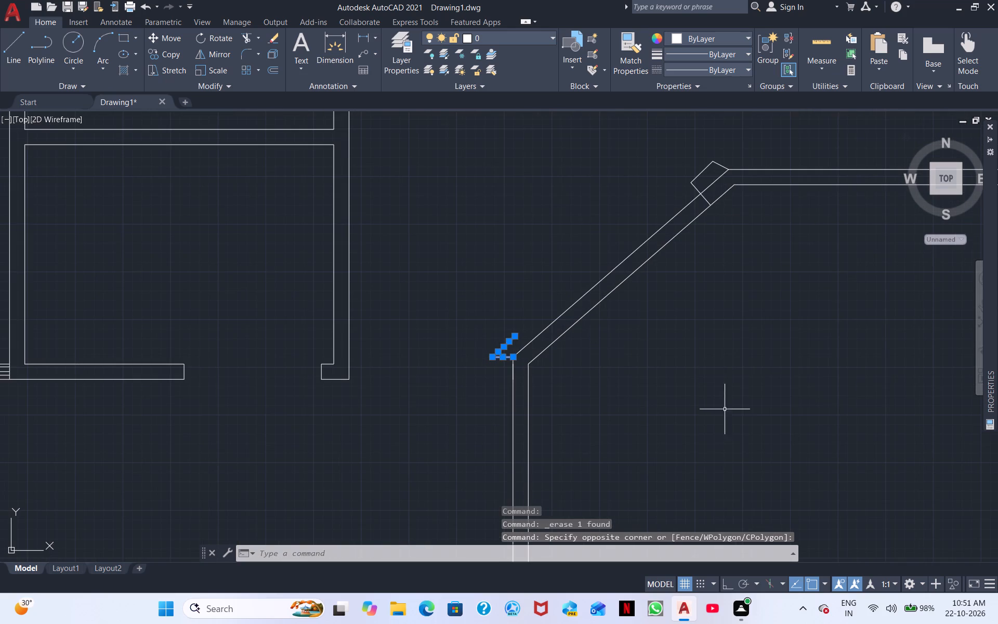
right_click(730, 411)
left_click(768, 188)
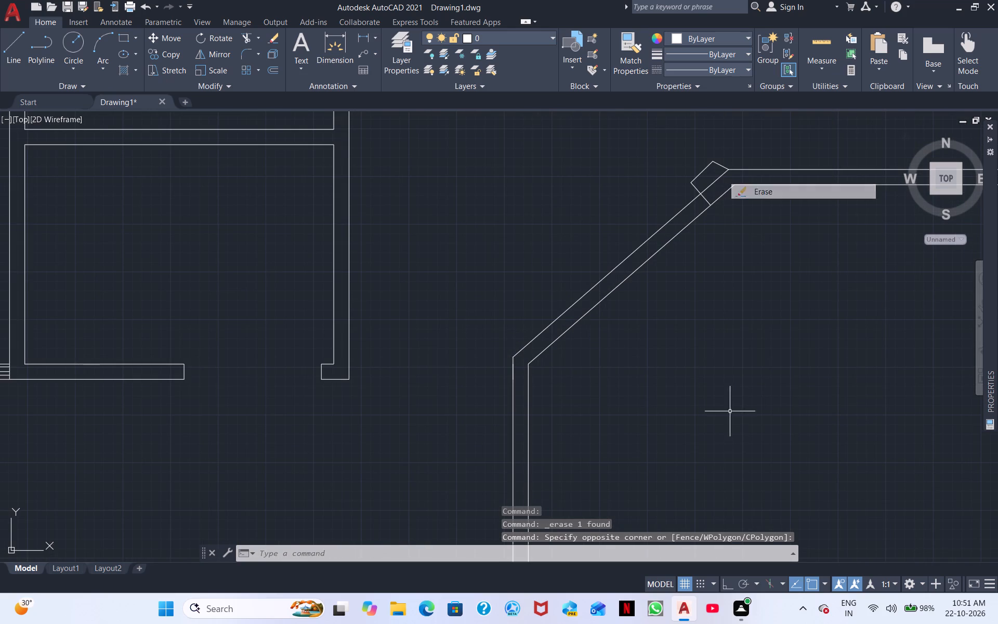
From the diagonal wall's lower outer corner, draw a line up-left, 8" up-right parallel to the wall, and perpendicular to its inner line.
left_click(10, 47)
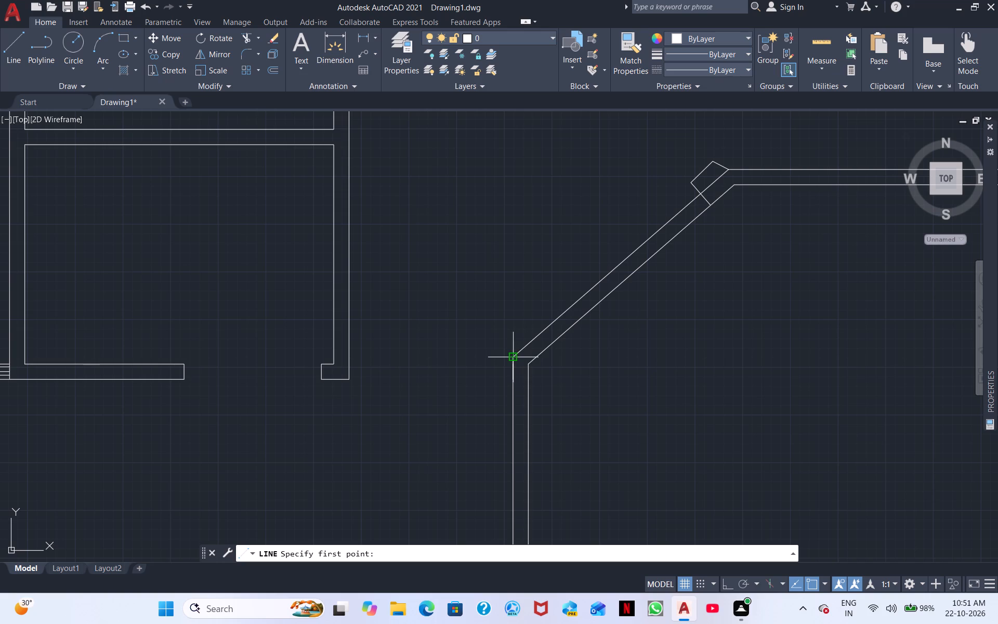
left_click(513, 355)
left_click(498, 333)
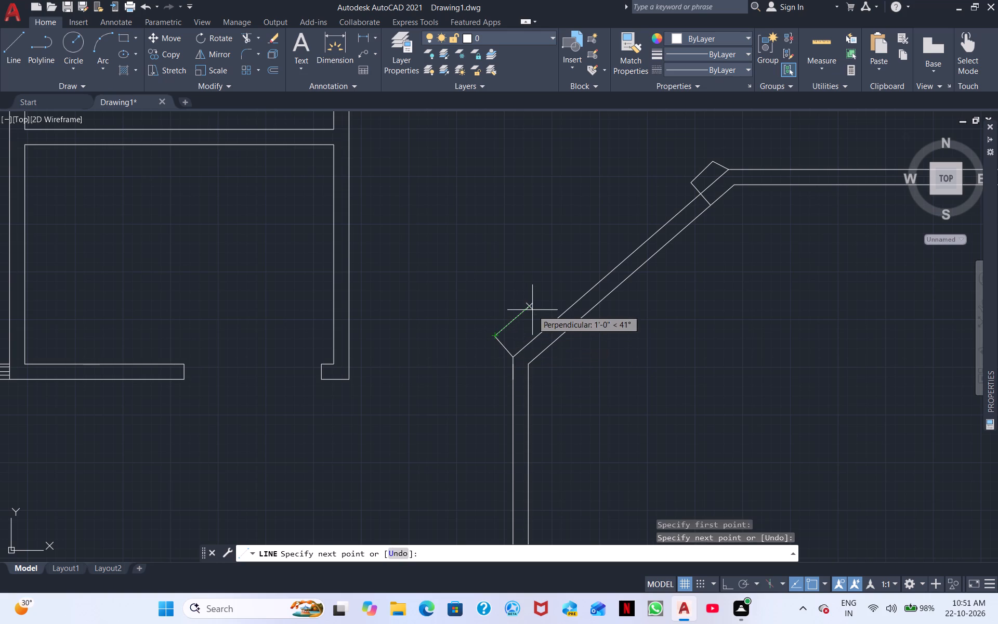
type("8\"")
key("Return")
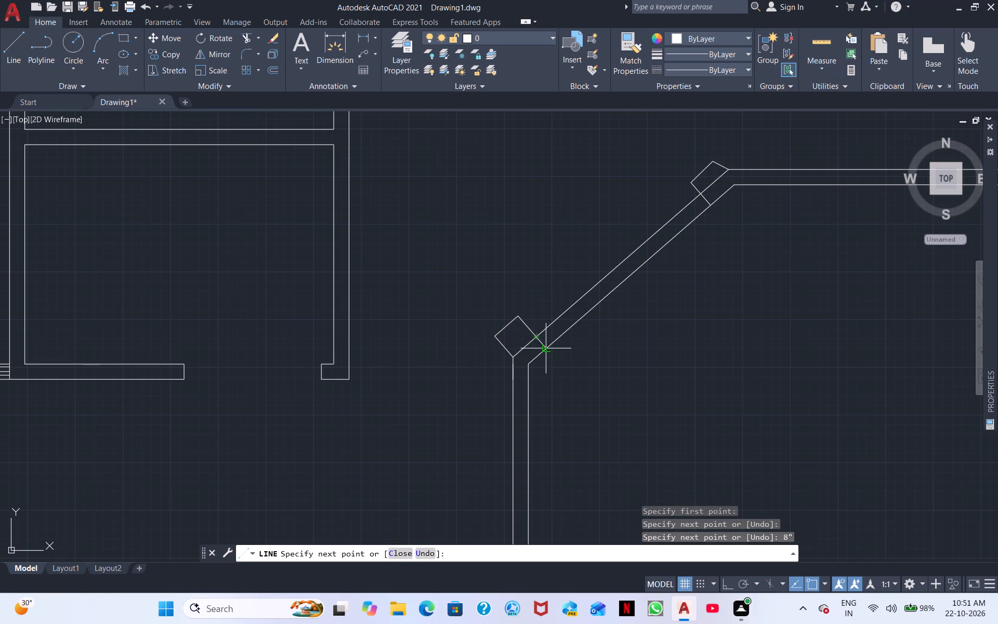
left_click(539, 338)
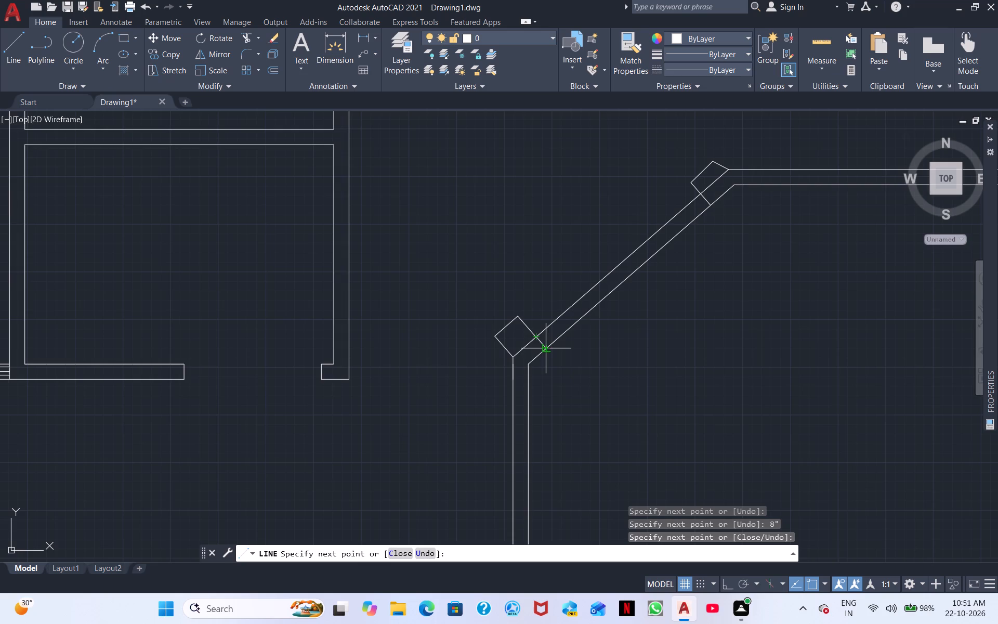
scroll(545, 347, "up", 3)
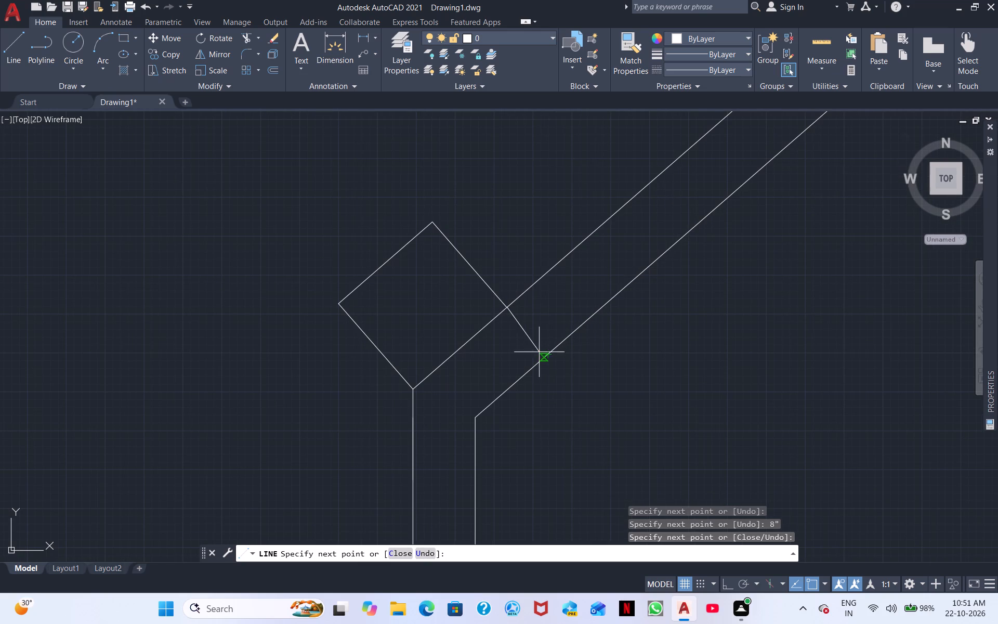
left_click(547, 354)
key("Escape")
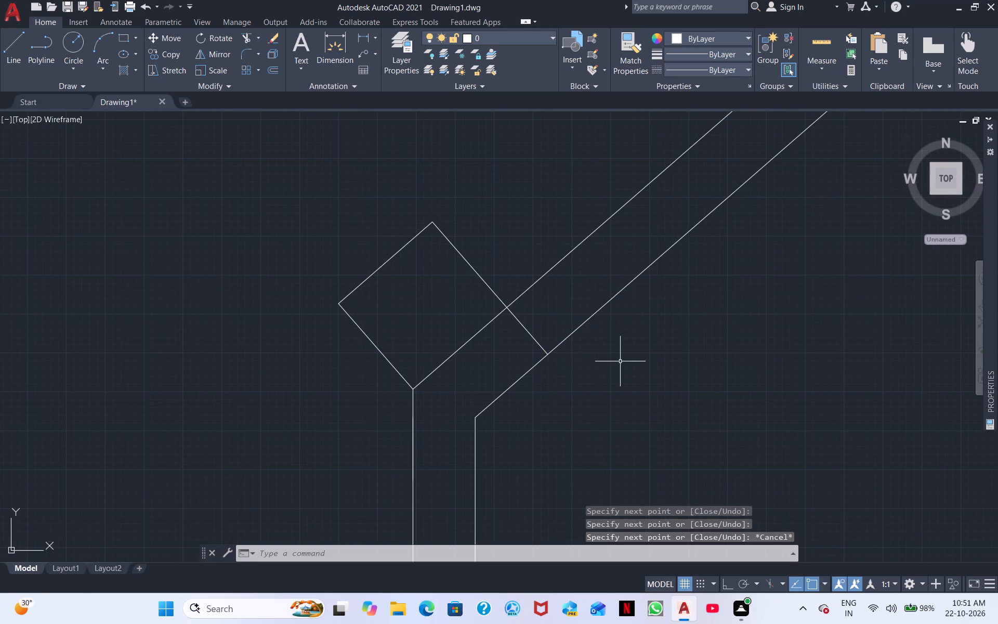
Erase the two outline lines beside and across the diagonal wall at its upper corner, keeping the short line at the corner.
middle_click_drag(686, 333, 405, 408)
scroll(405, 408, "down", 3)
scroll(563, 260, "up", 2)
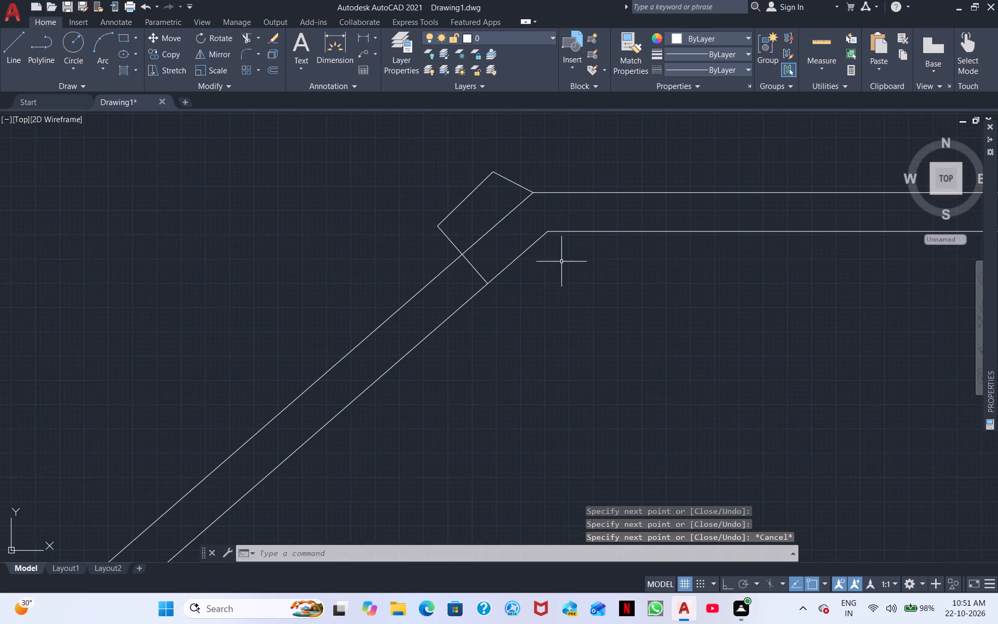
middle_click(539, 284)
scroll(539, 284, "down", 1)
middle_click_drag(566, 294, 743, 226)
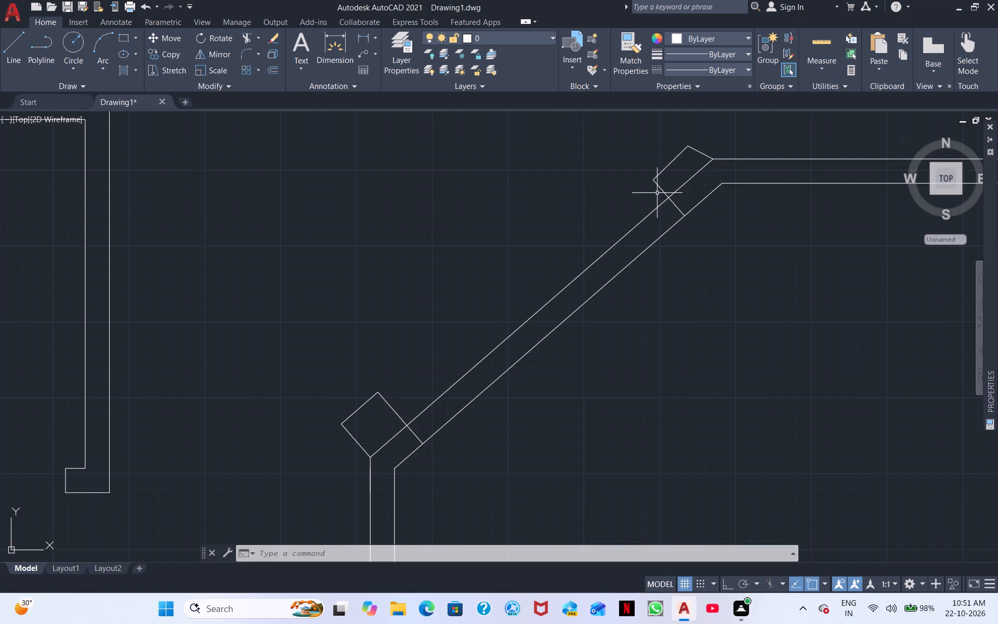
left_click(691, 157)
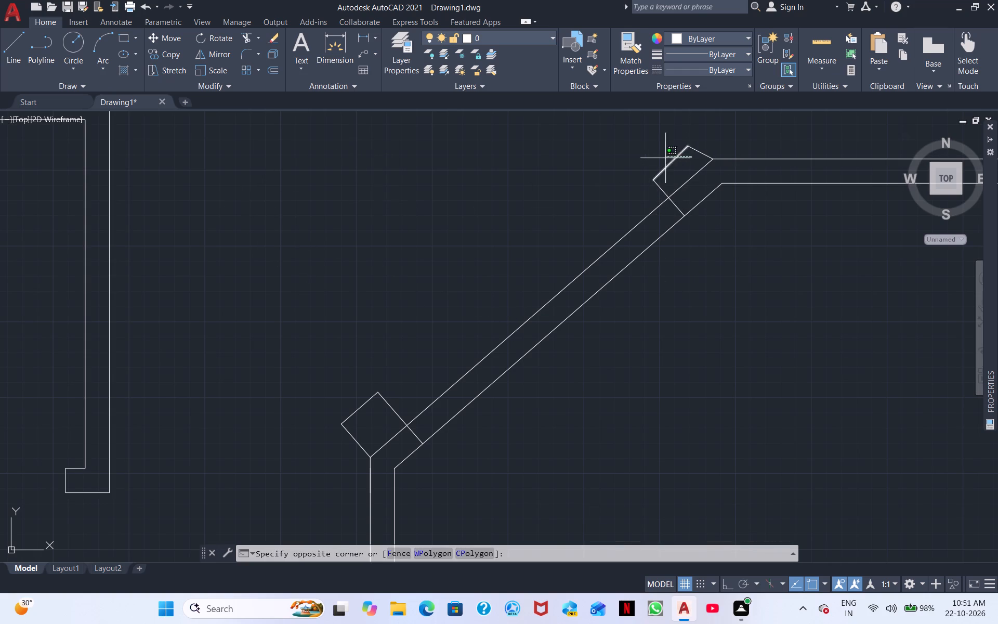
left_click(663, 157)
left_click(671, 203)
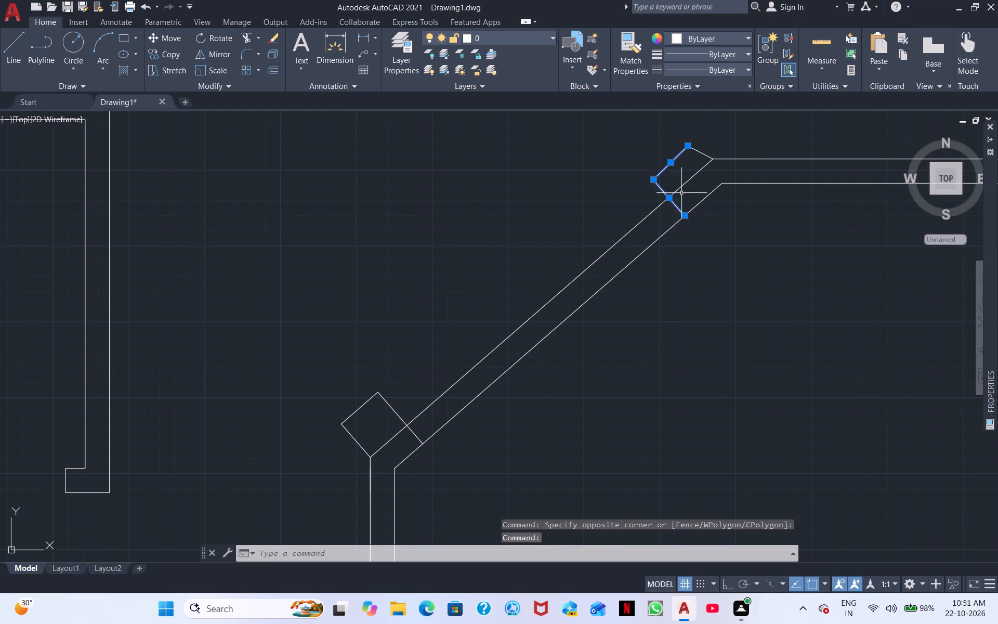
right_click(706, 174)
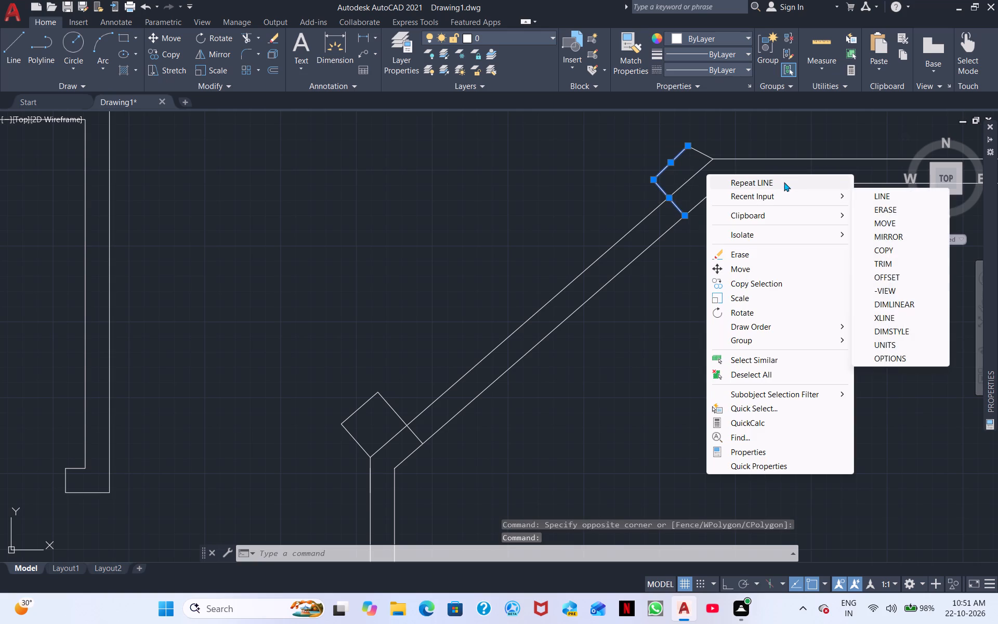
left_click(786, 255)
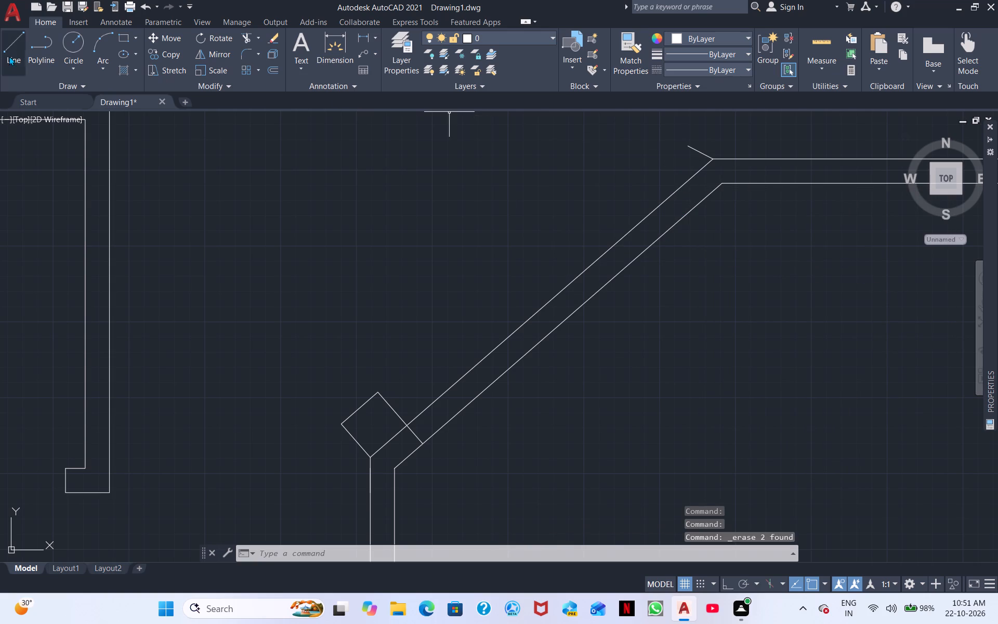
From the short line's free end at the upper corner, draw 8" down-left parallel to the diagonal, and on to the wall's inner line.
left_click(20, 48)
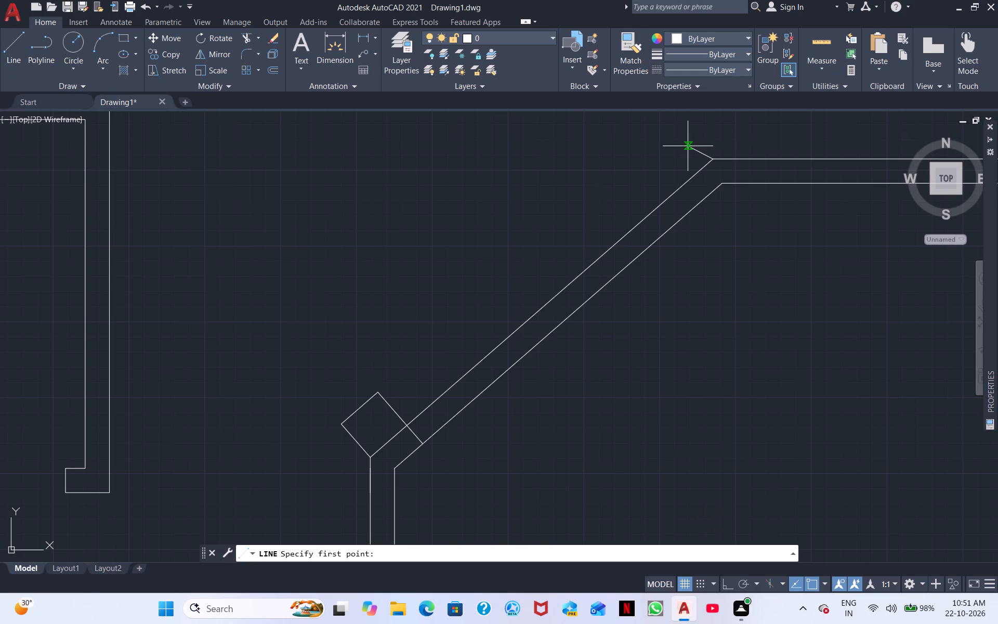
left_click(685, 143)
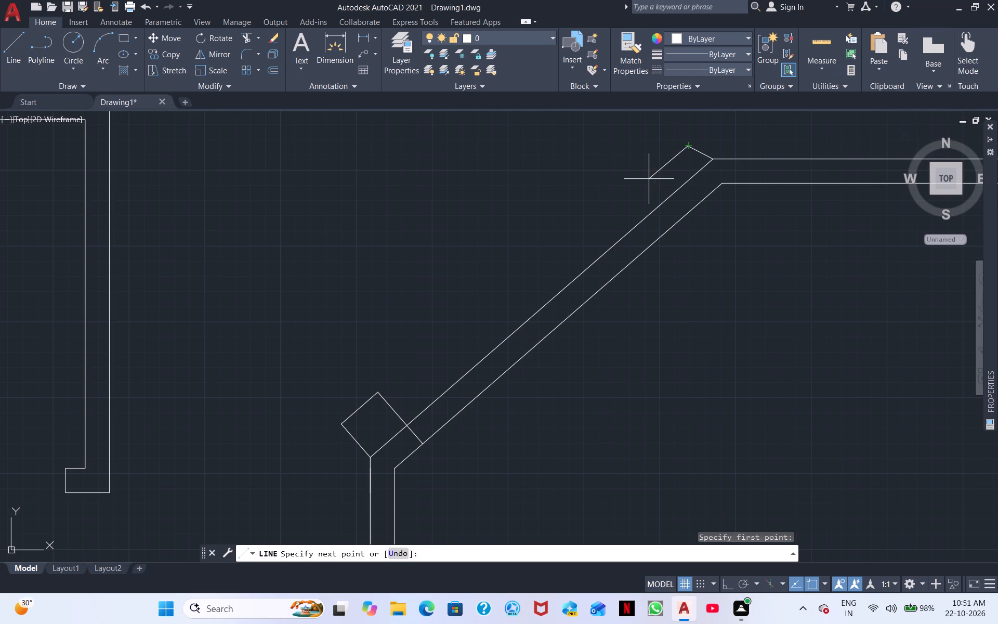
type("8\"")
key("Return")
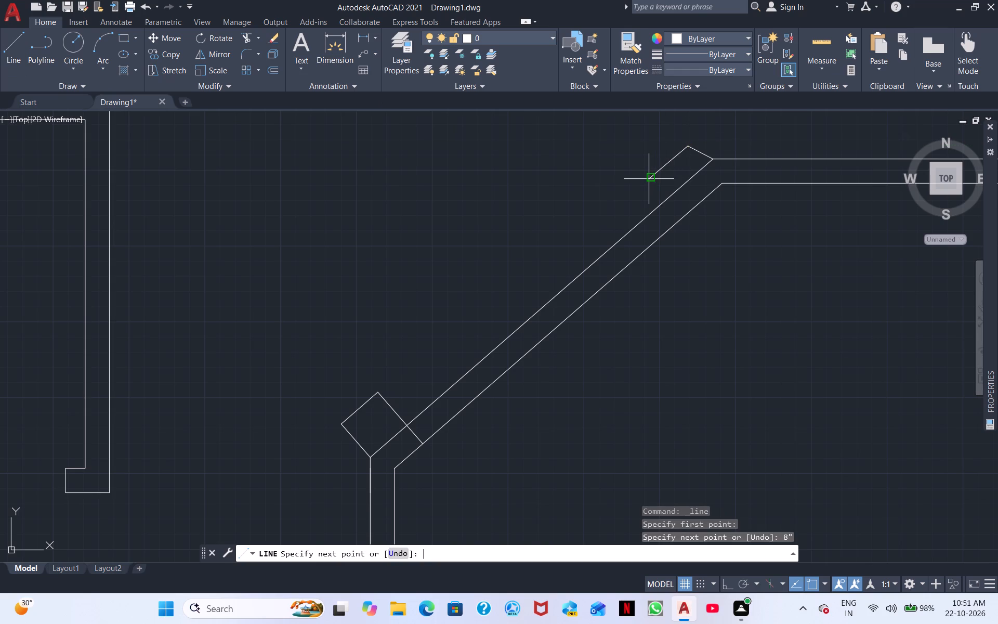
left_click(687, 216)
right_click_drag(735, 247, 733, 253)
left_click(755, 259)
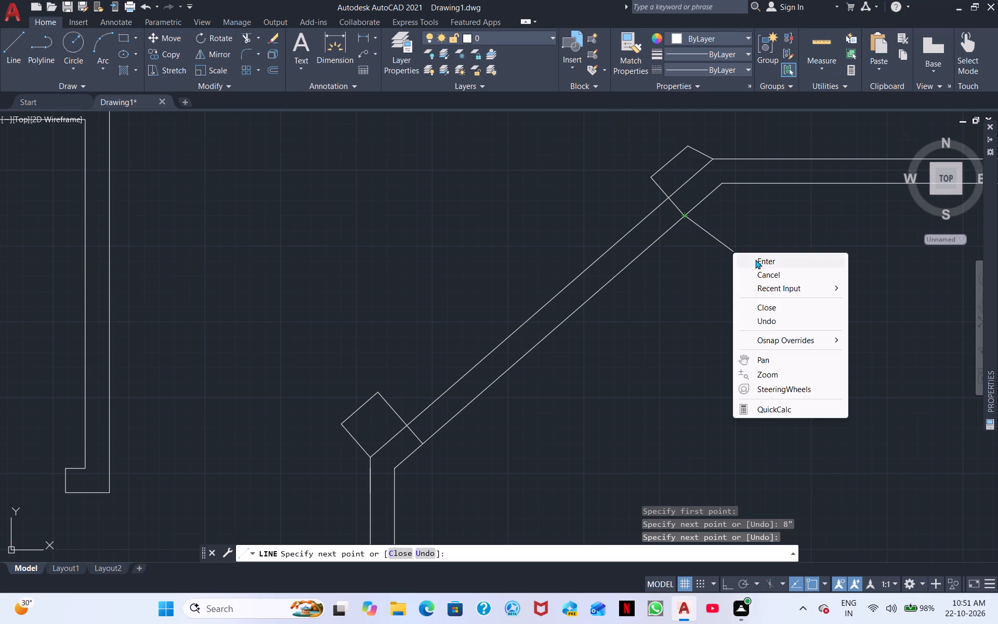
Trim away the outline lines outside the diagonal wall at both corners, keeping only the end lines across its thickness.
left_click(253, 42)
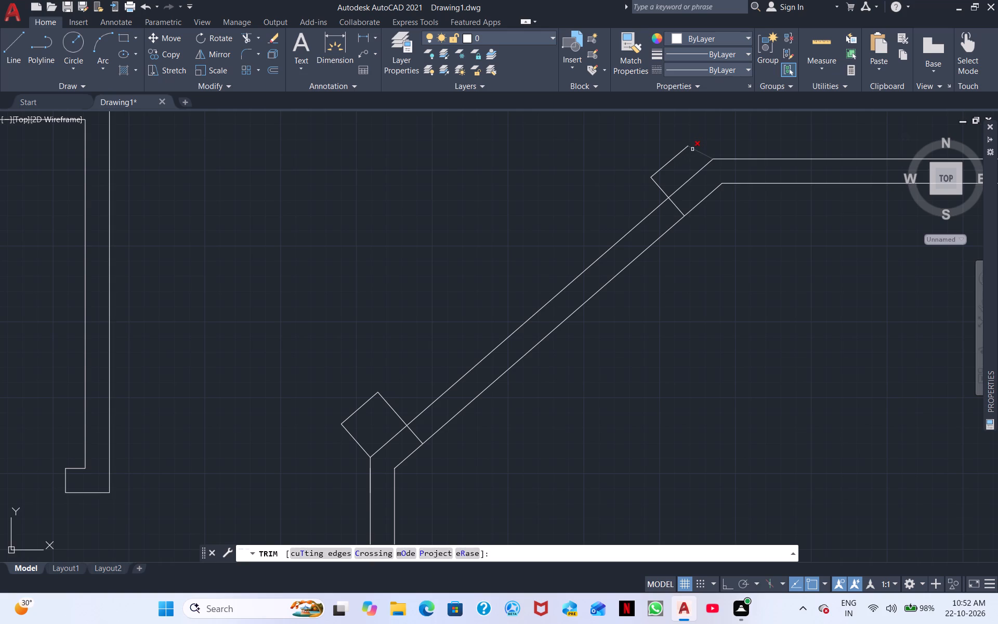
left_click(667, 165)
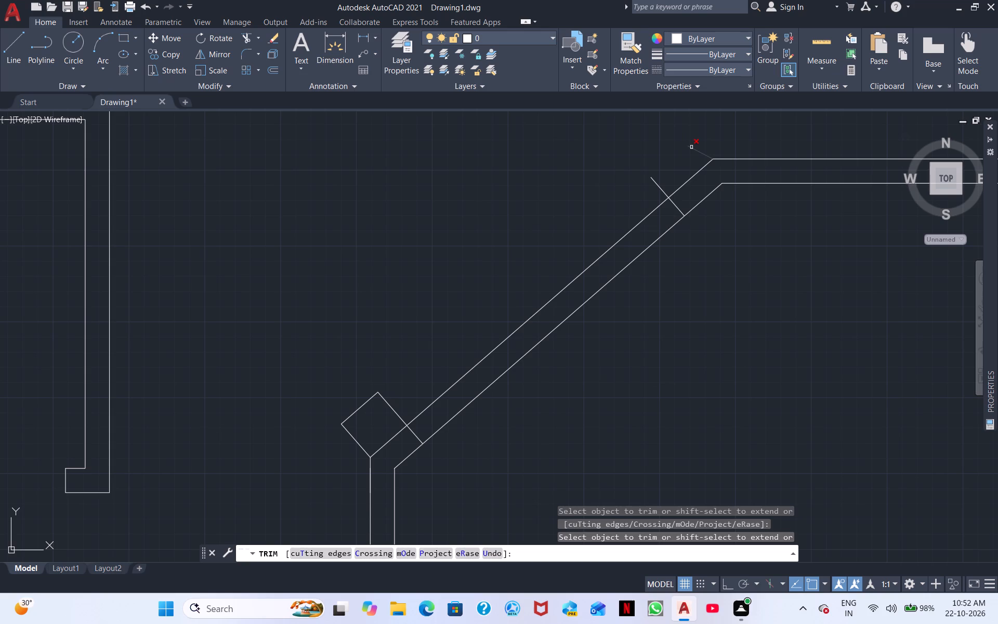
left_click(691, 147)
left_click(658, 187)
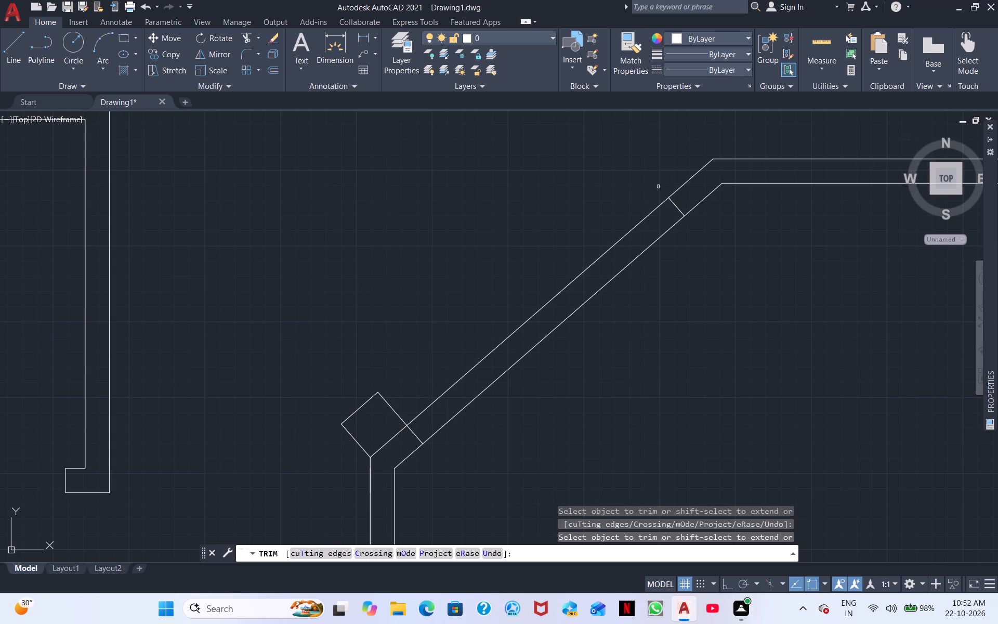
left_click_drag(317, 454, 412, 369)
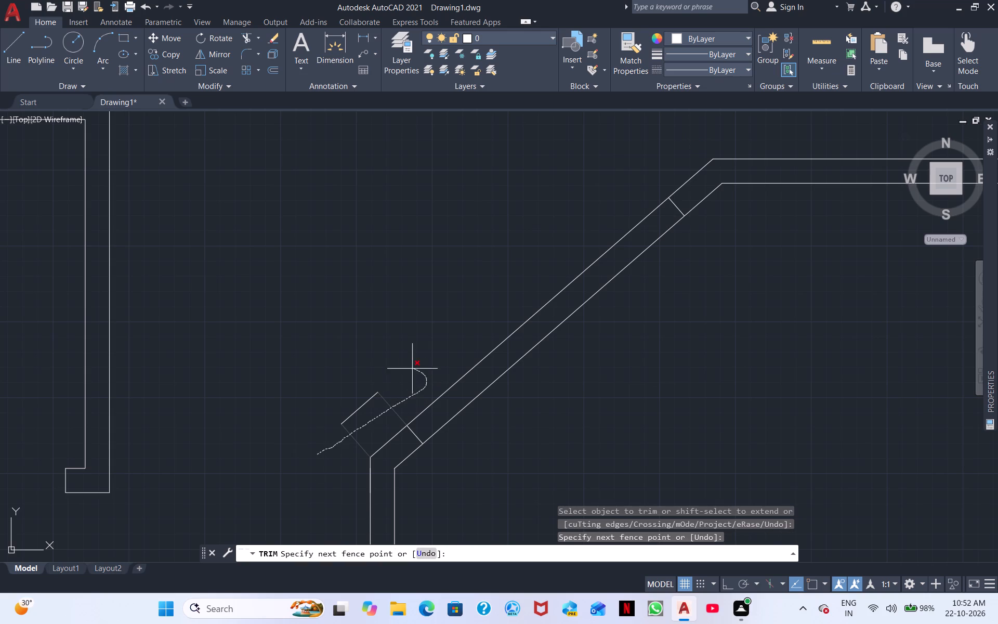
left_click_drag(412, 369, 386, 412)
Trim both diagonal wall lines between the two end lines to leave an opening with 8" wall stubs.
left_click_drag(439, 378, 479, 425)
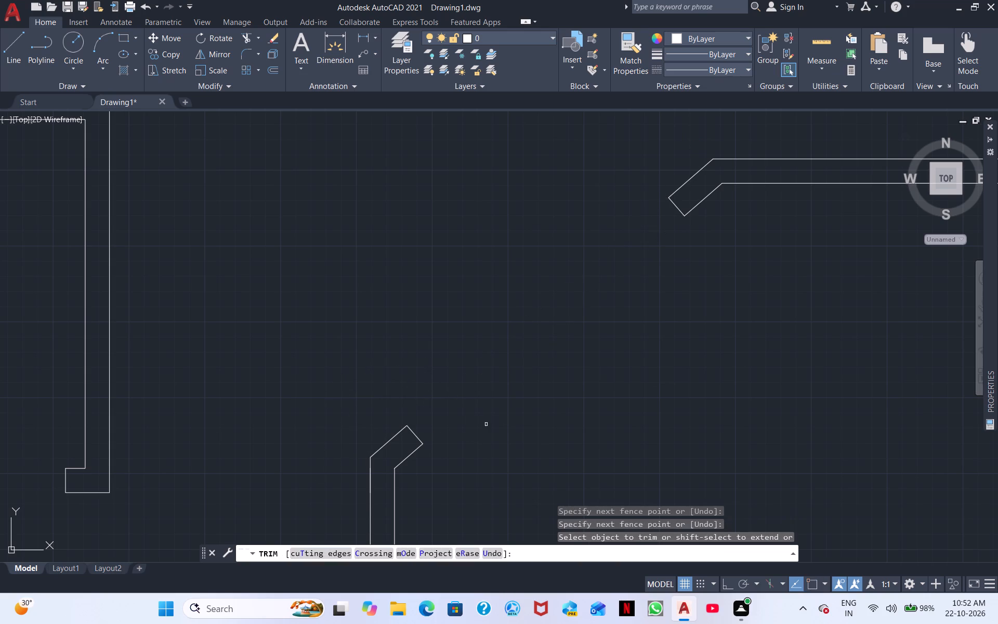
scroll(618, 367, "down", 1)
middle_click_drag(779, 391, 635, 290)
scroll(703, 324, "down", 2)
scroll(660, 358, "down", 1)
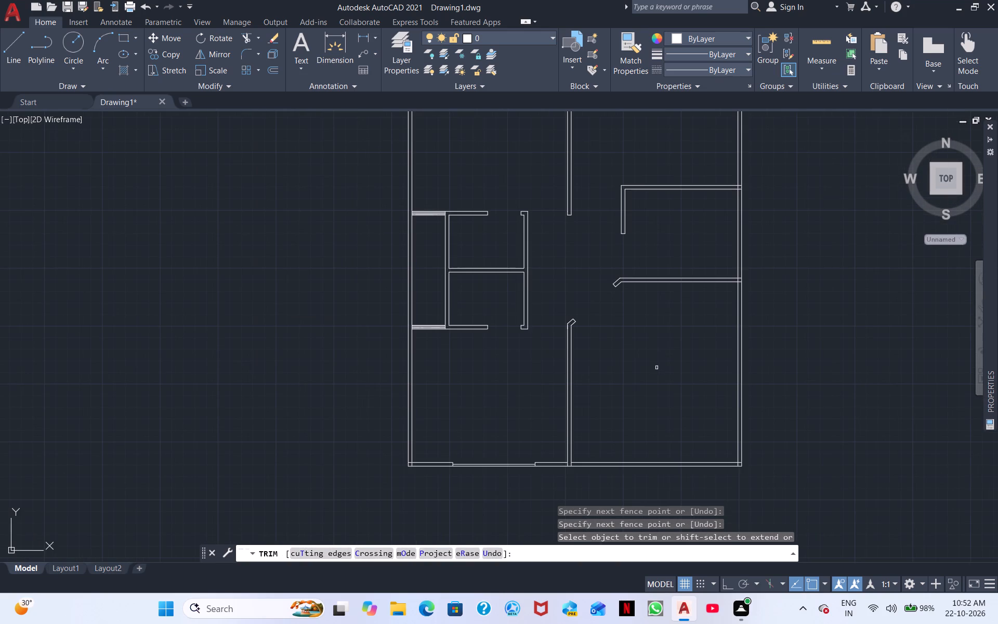
right_click(656, 368)
left_click(702, 378)
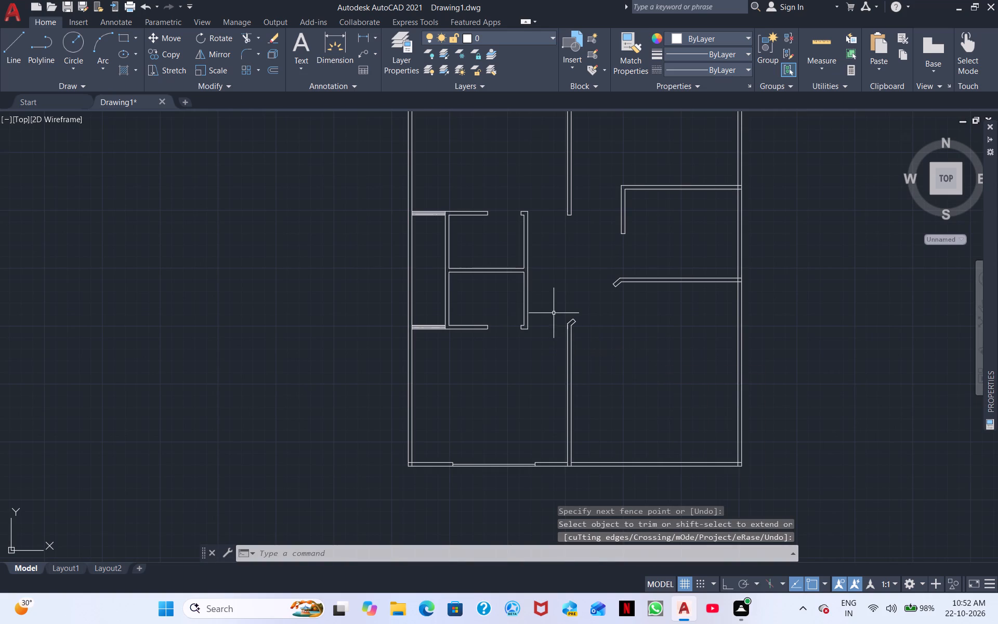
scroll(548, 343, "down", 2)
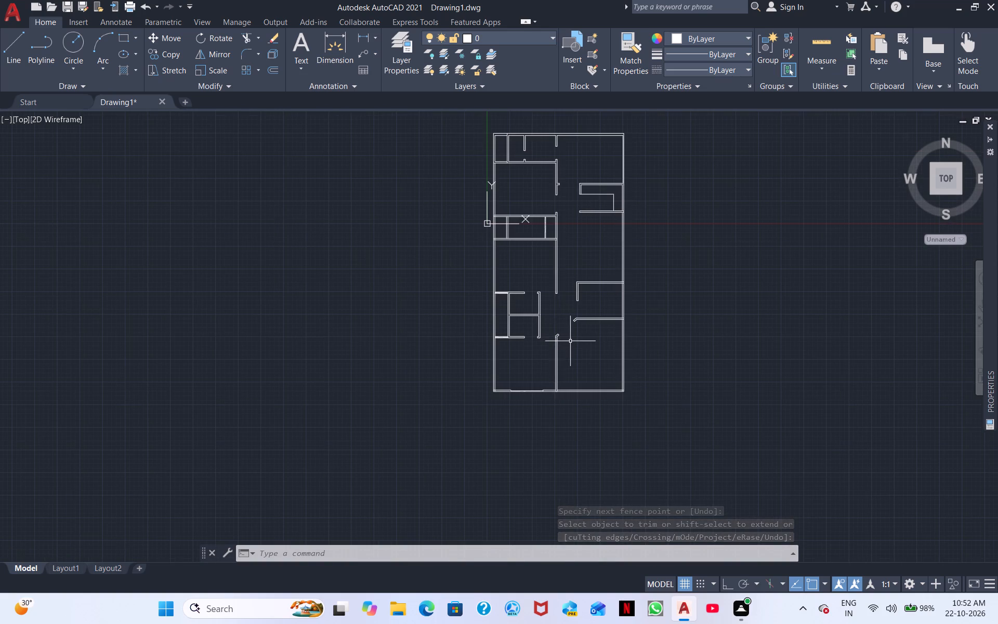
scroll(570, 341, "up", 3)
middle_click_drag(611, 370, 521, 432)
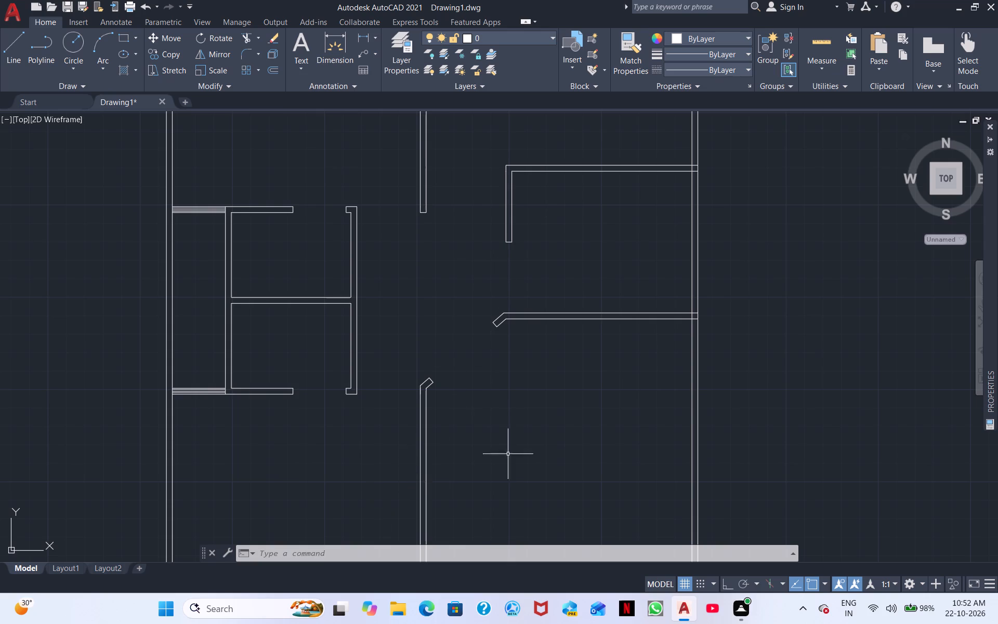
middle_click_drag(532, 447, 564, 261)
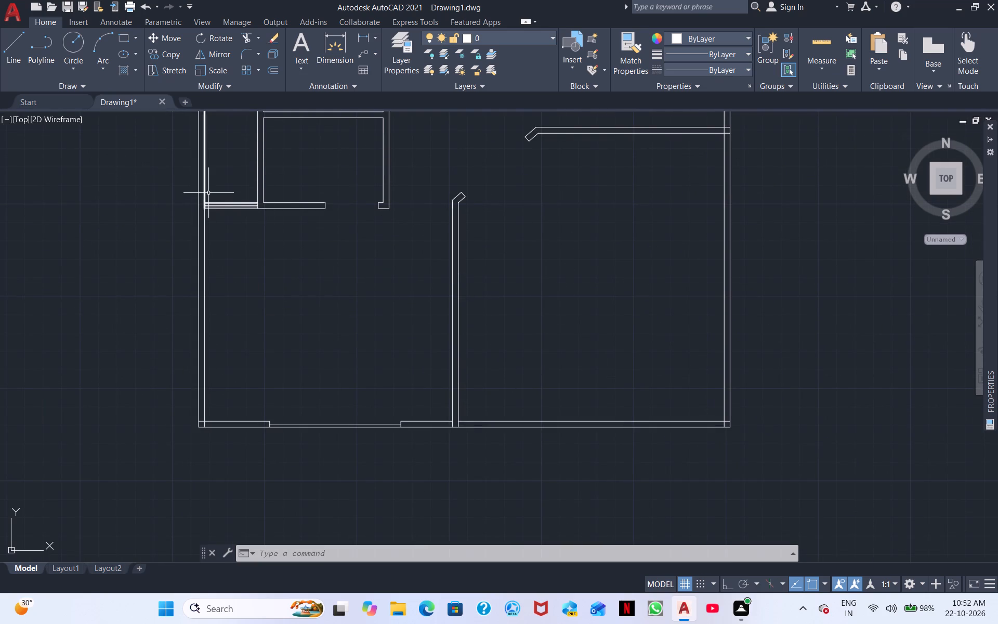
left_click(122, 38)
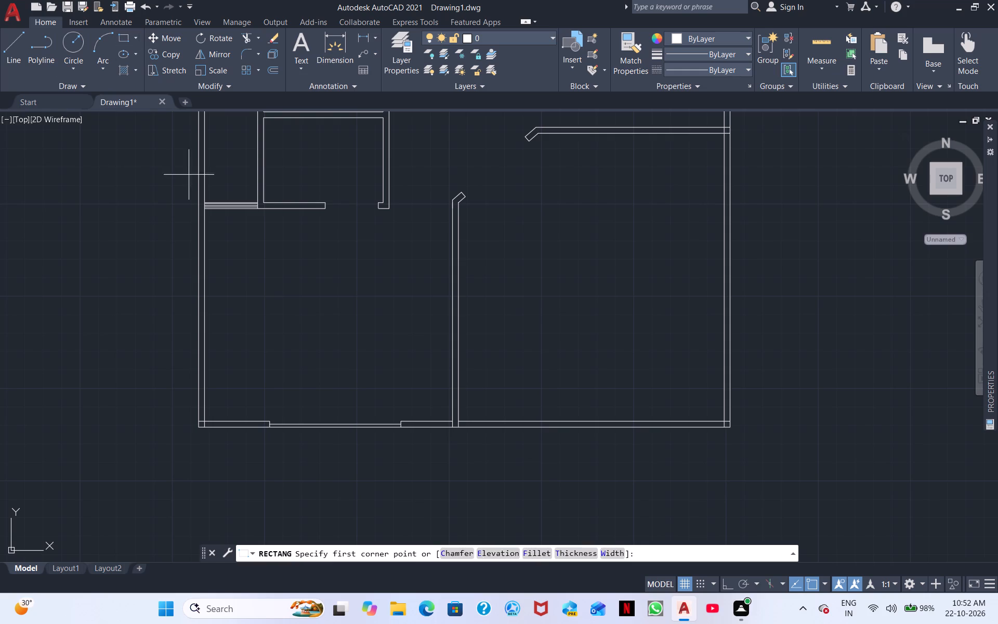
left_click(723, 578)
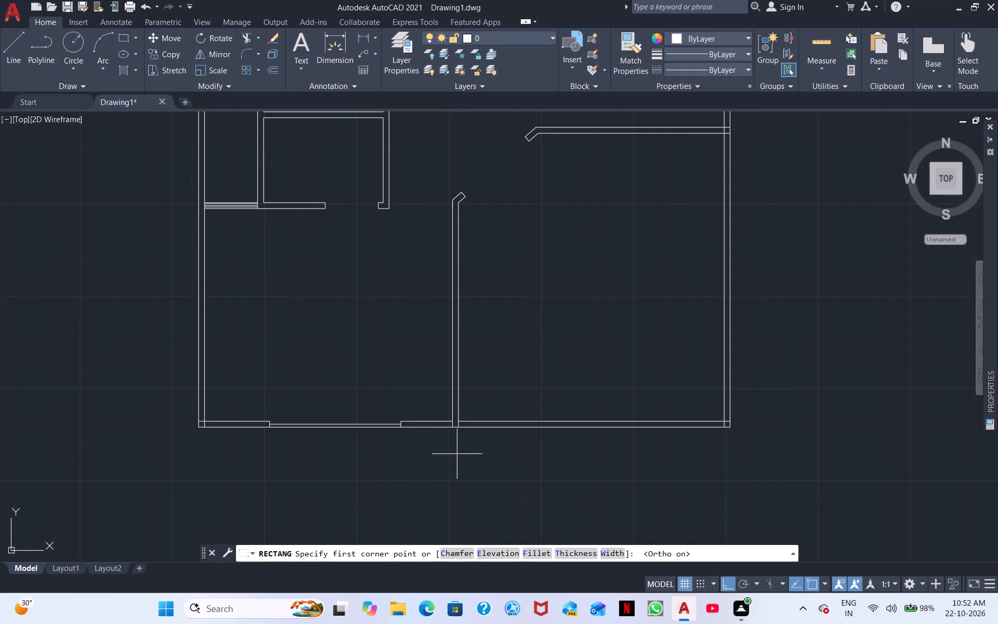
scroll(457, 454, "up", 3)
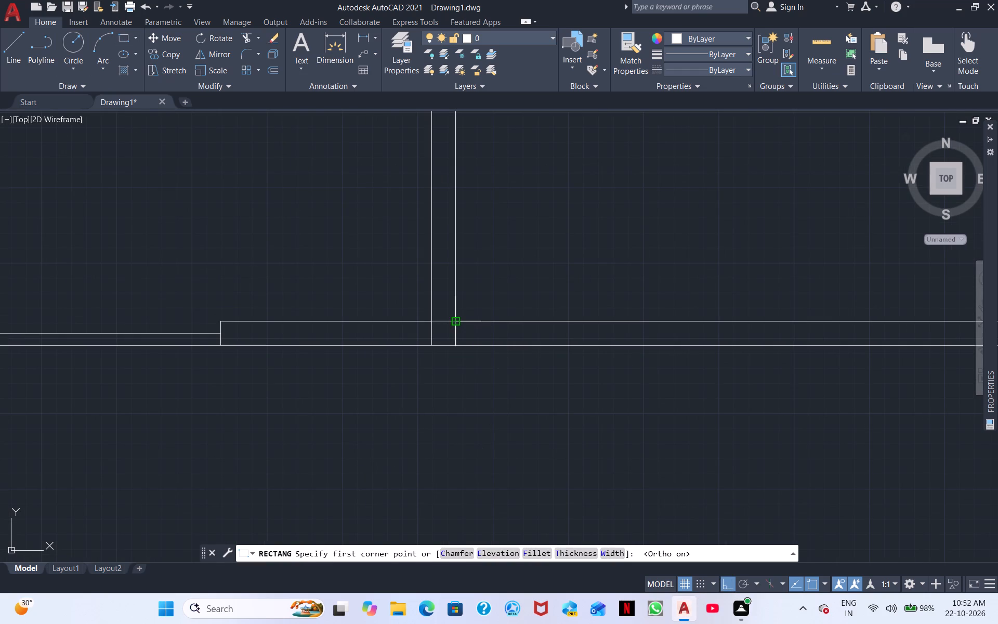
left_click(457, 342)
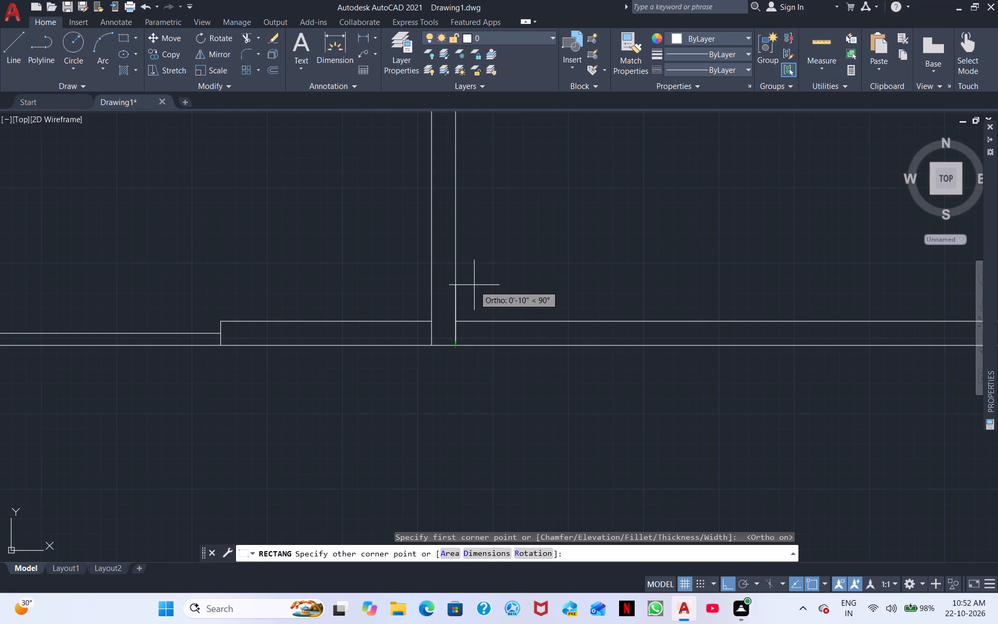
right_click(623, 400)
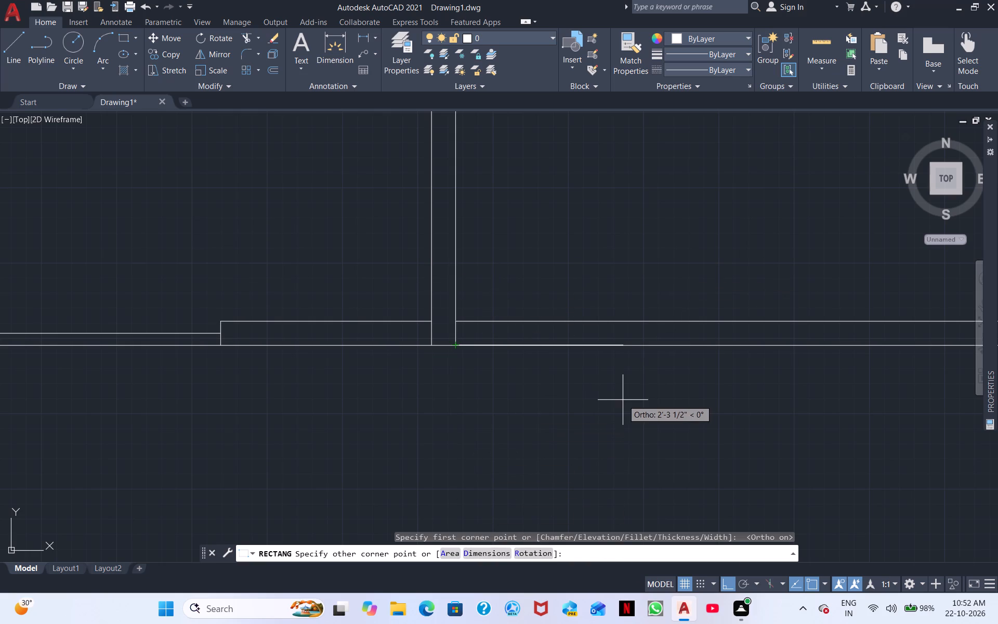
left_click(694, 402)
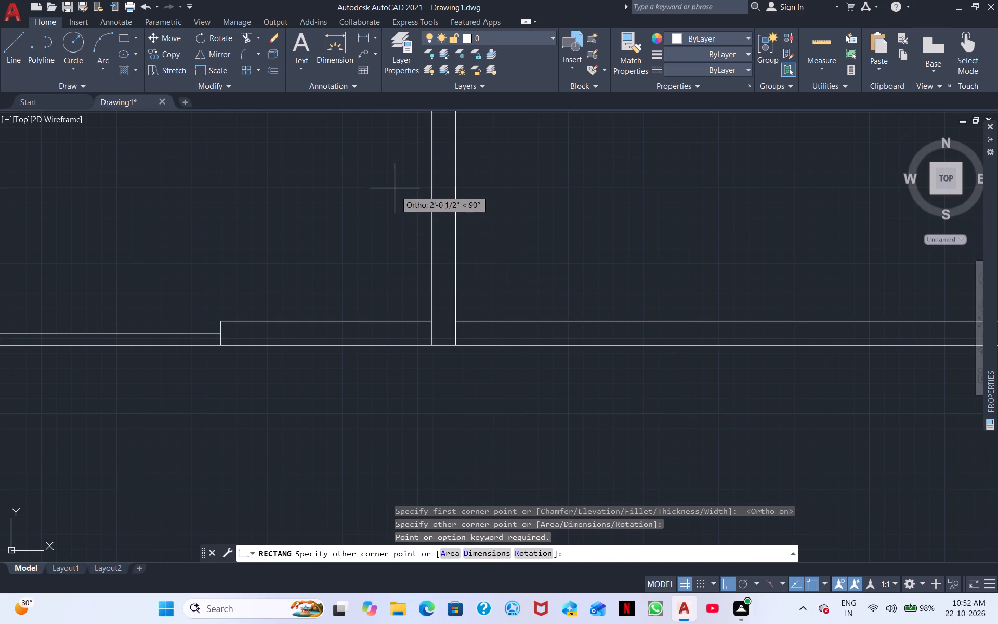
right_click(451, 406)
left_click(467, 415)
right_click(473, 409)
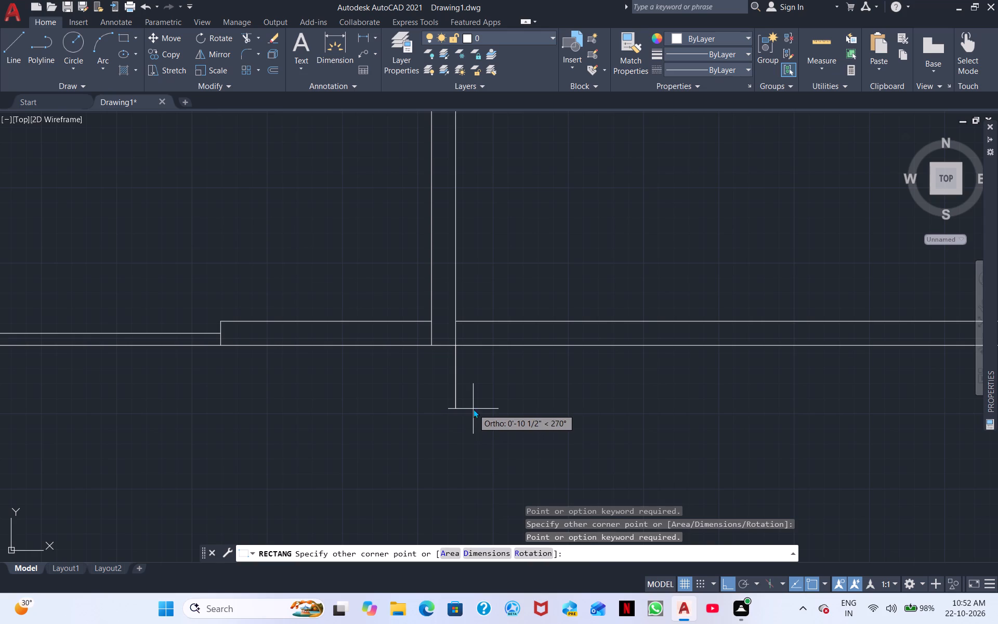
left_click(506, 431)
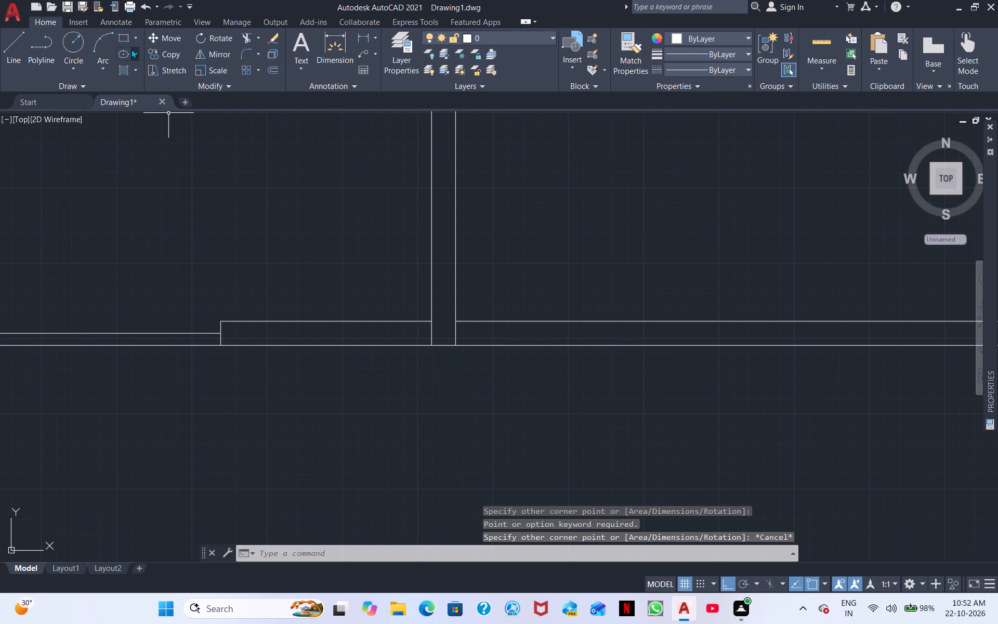
Draw a small rectangle on the bottom wall's outer line, starting where the vertical partition's right face meets it.
left_click(127, 35)
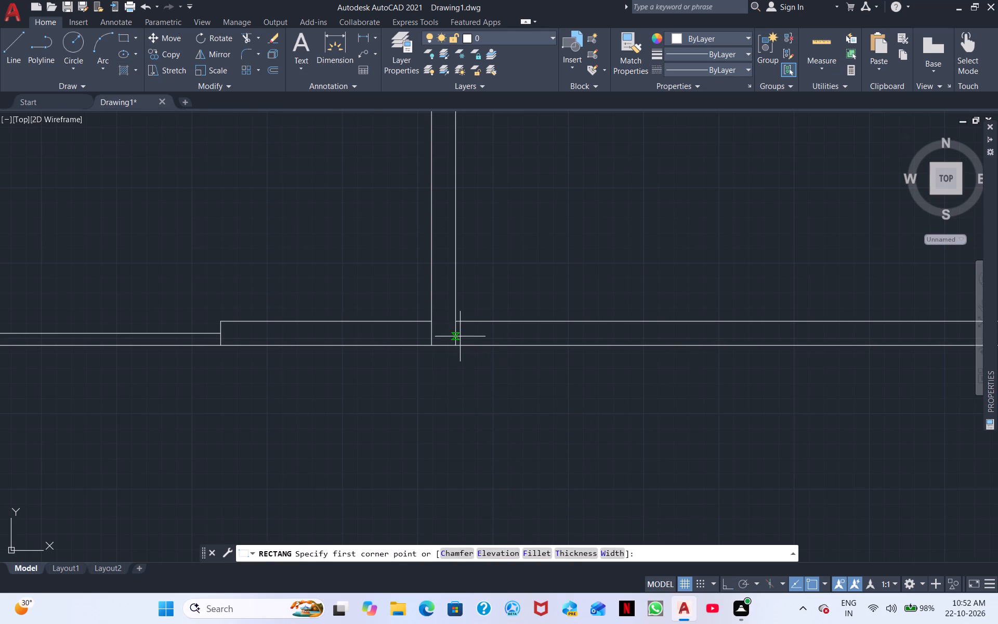
left_click(457, 342)
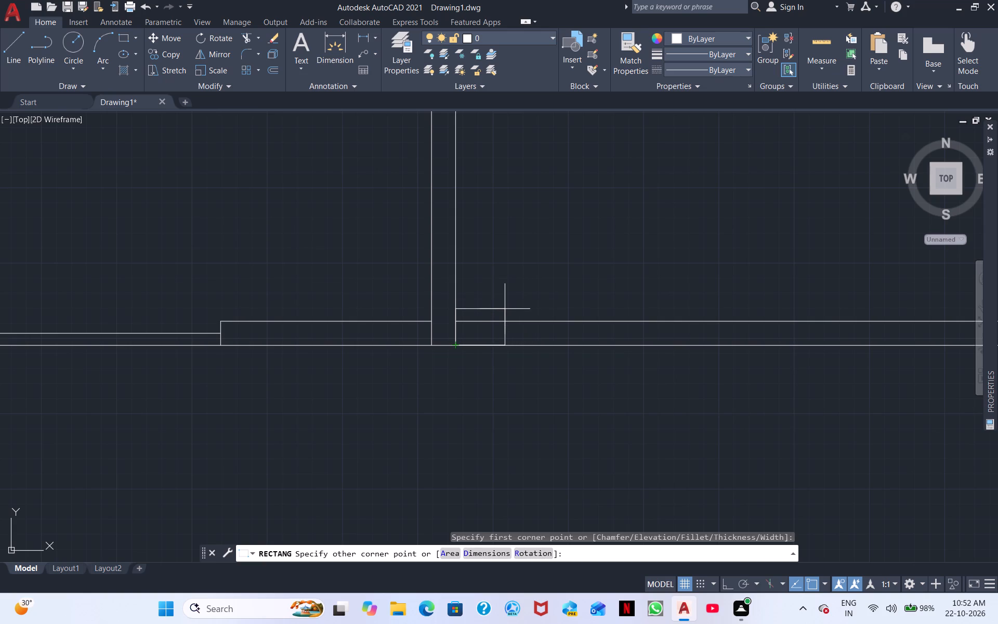
left_click(504, 309)
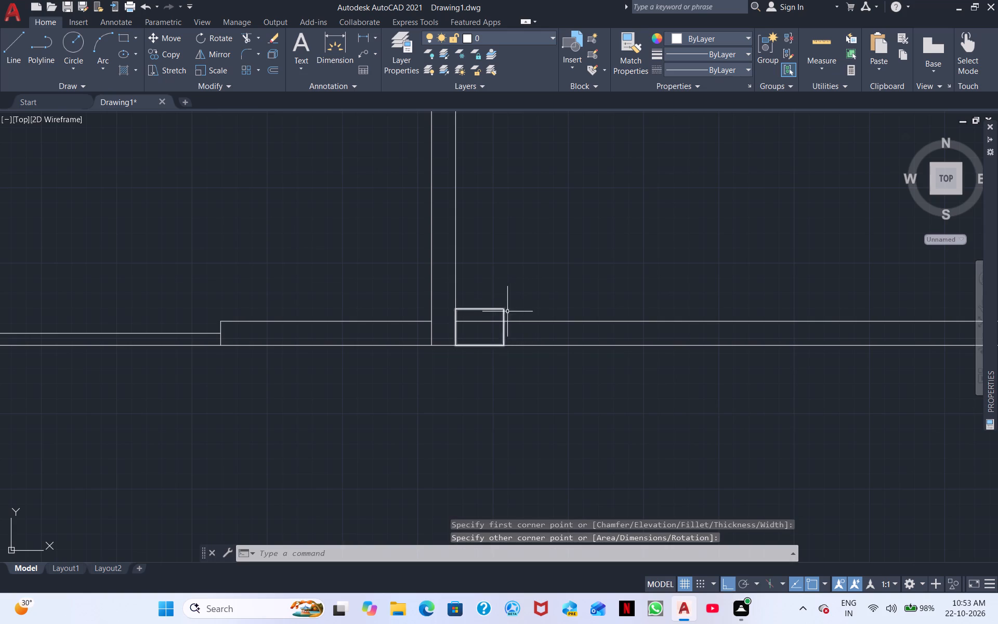
scroll(521, 310, "down", 1)
scroll(534, 312, "up", 1)
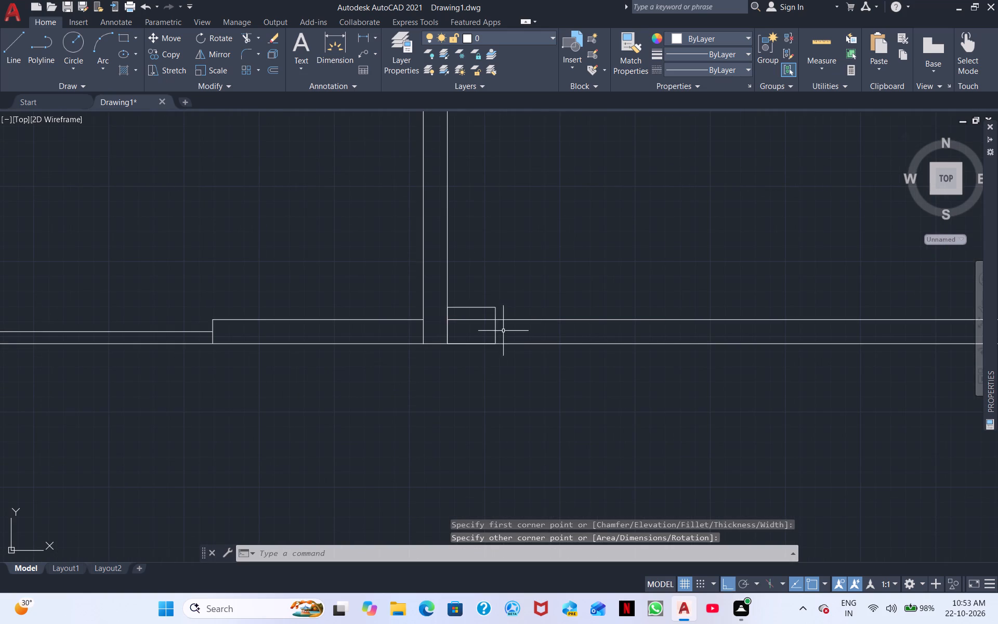
Copy the rectangle along the bottom wall, once about 3' to the right and once against the right wall's inner face.
left_click(496, 332)
right_click(506, 331)
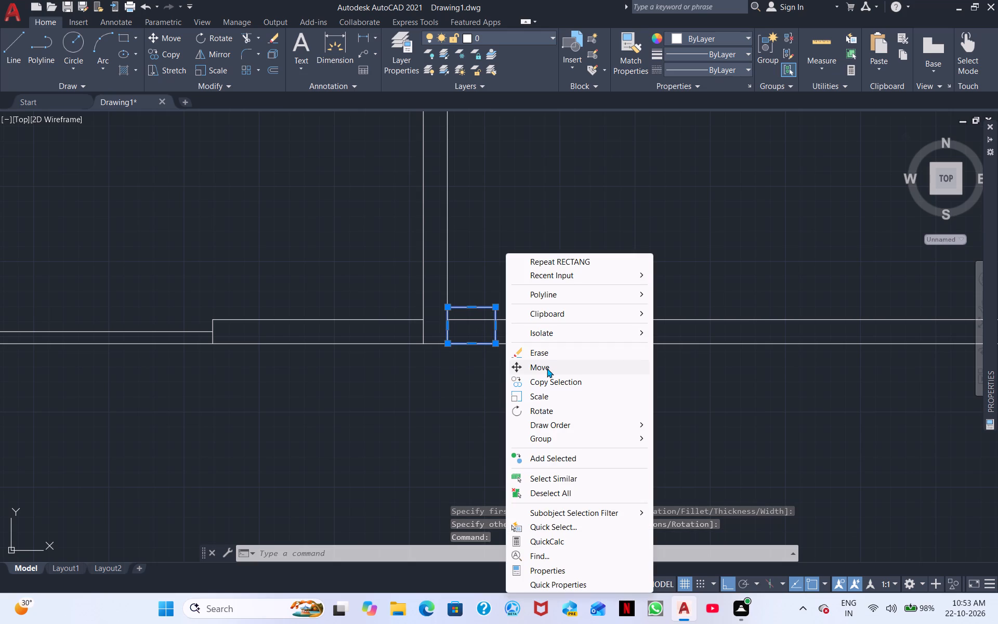
left_click(547, 382)
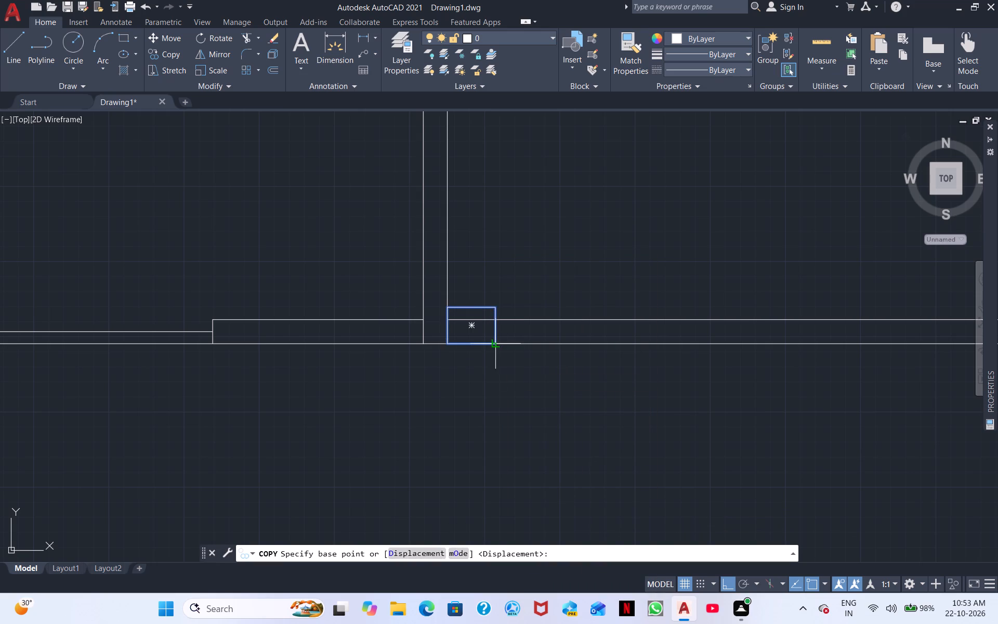
left_click(494, 346)
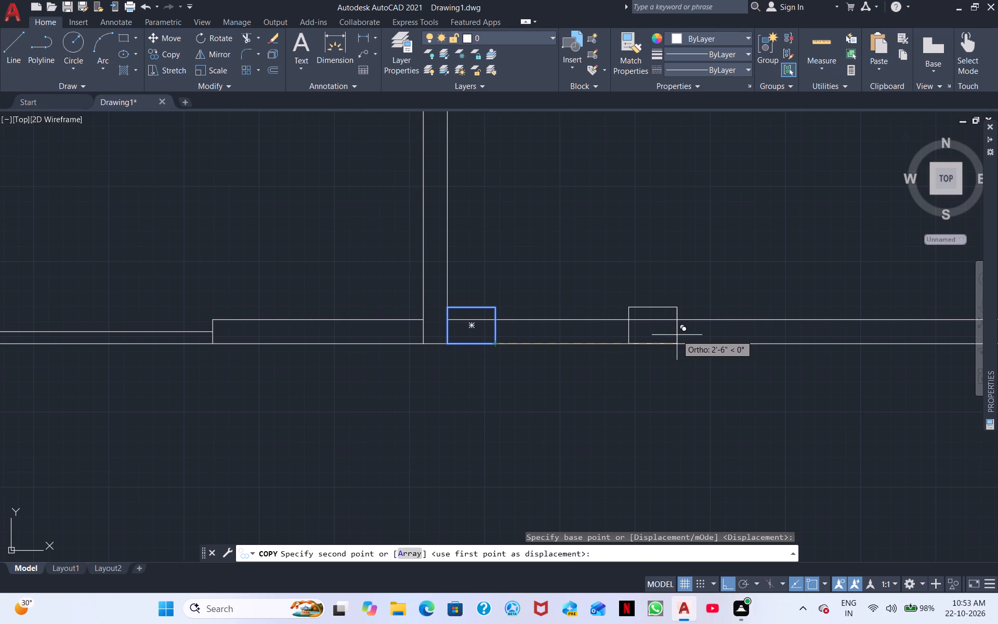
left_click(712, 335)
scroll(713, 355, "down", 1)
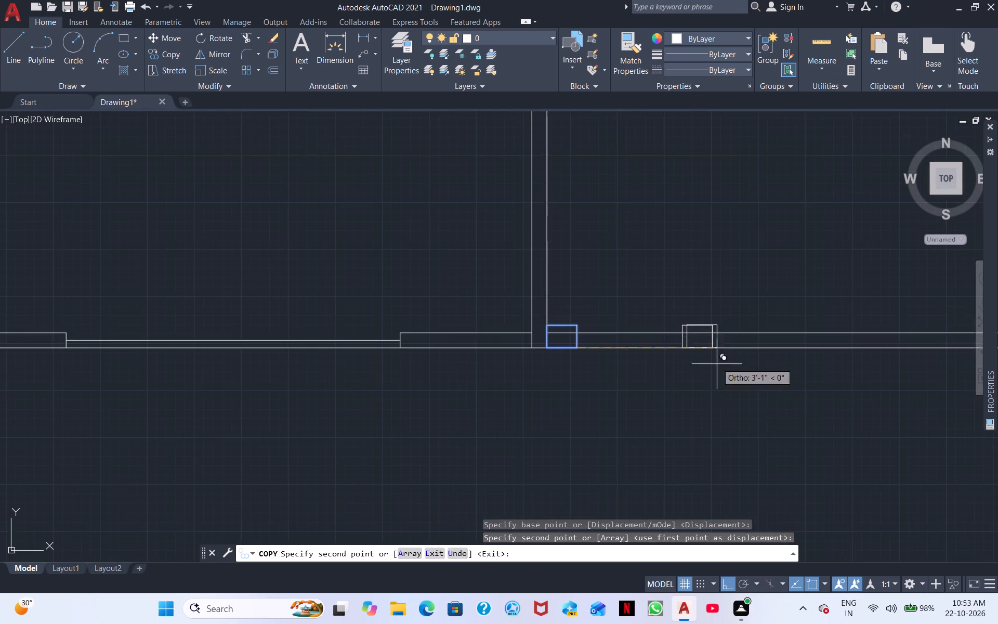
scroll(717, 365, "down", 1)
scroll(767, 424, "down", 1)
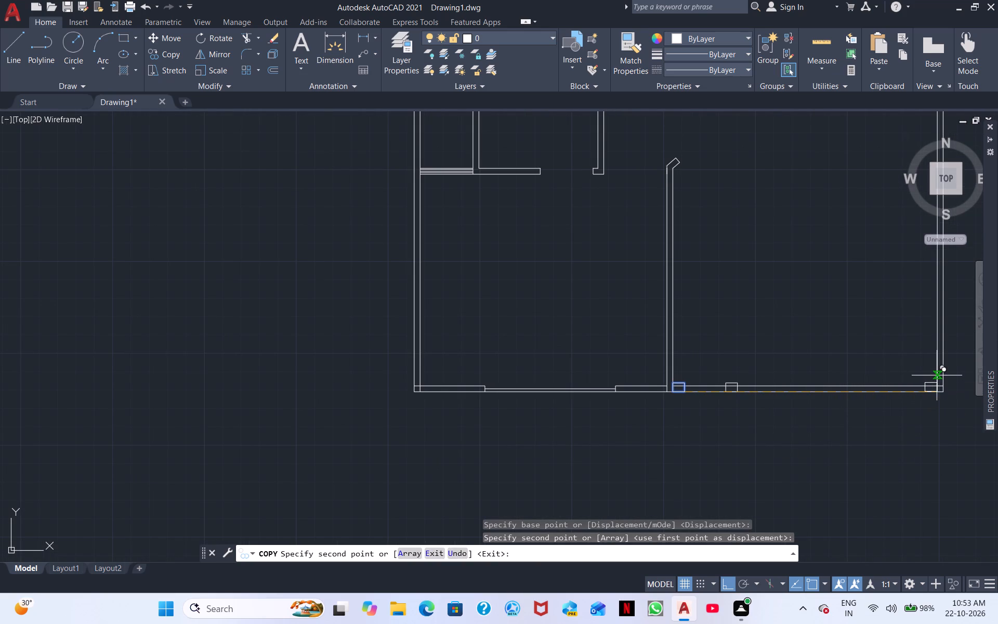
scroll(937, 375, "up", 3)
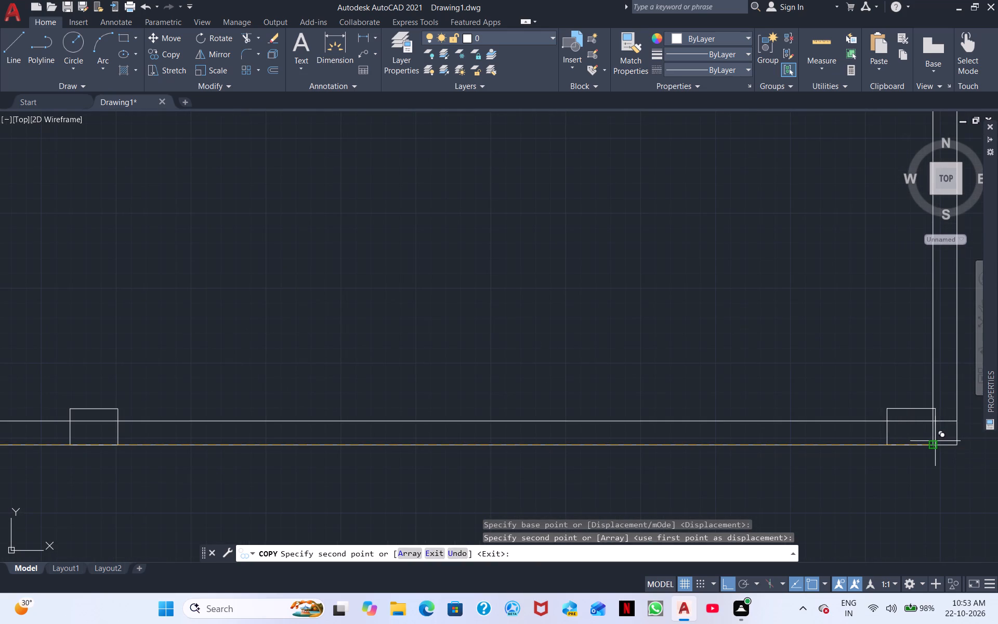
left_click(935, 441)
right_click(535, 451)
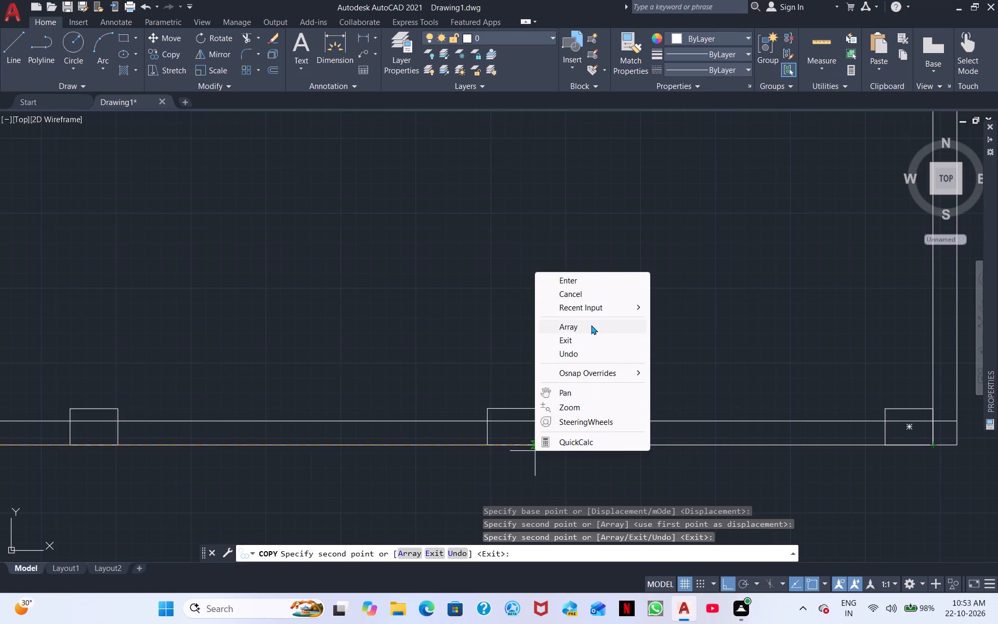
left_click(573, 294)
Trim away the bottom wall's inner line from the partition to the right wall, both inside and between the rectangles.
scroll(572, 304, "down", 2)
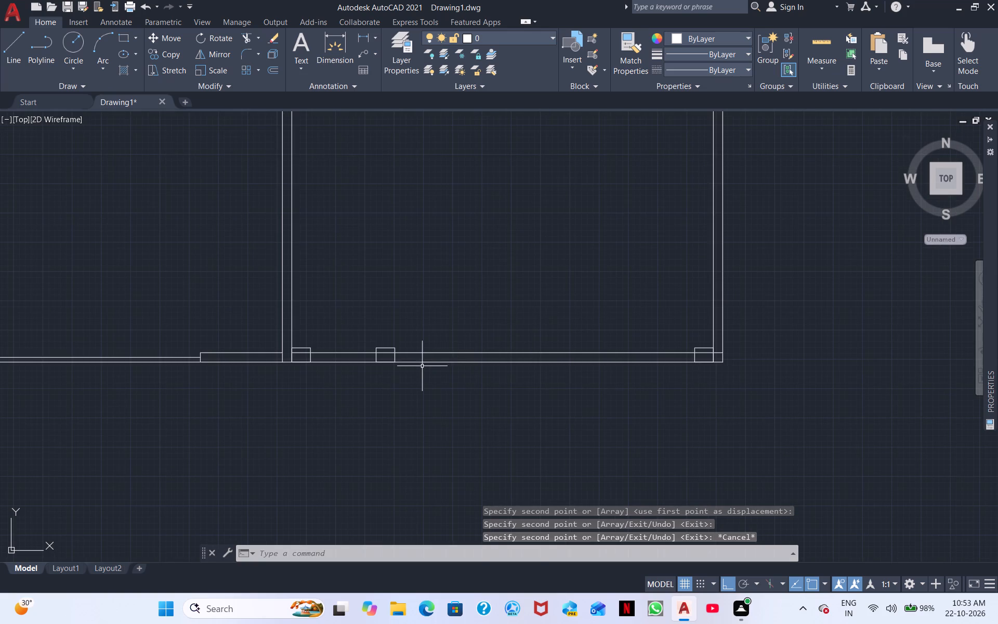
scroll(422, 366, "up", 2)
middle_click_drag(340, 383, 592, 367)
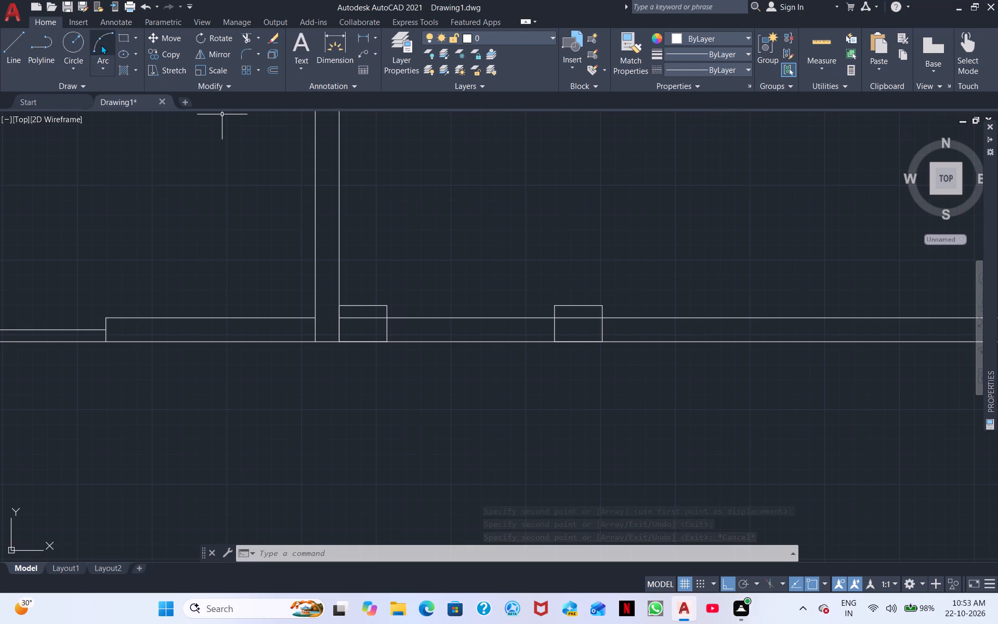
left_click(248, 41)
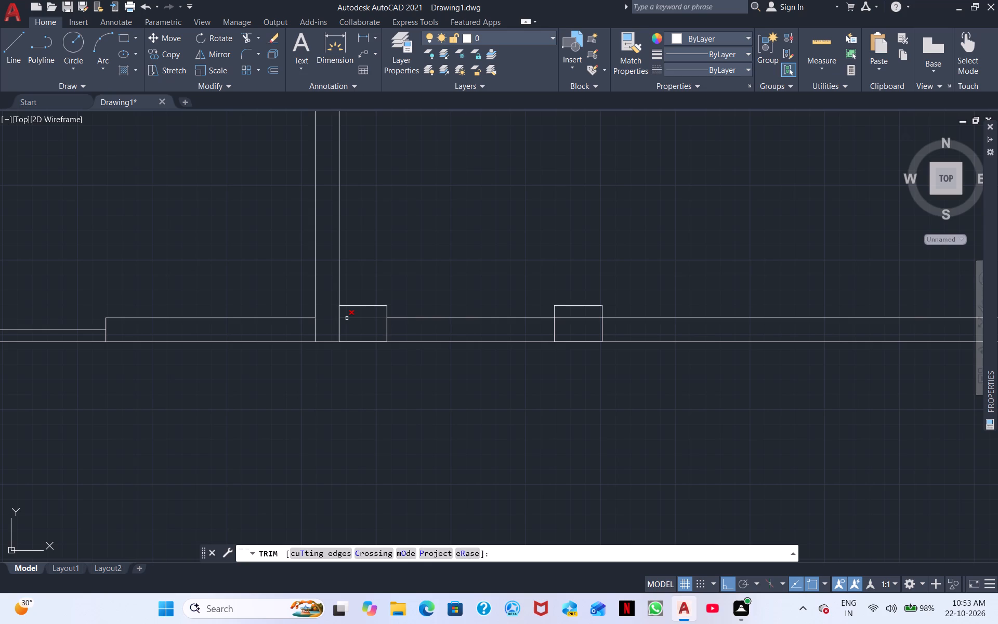
left_click(352, 318)
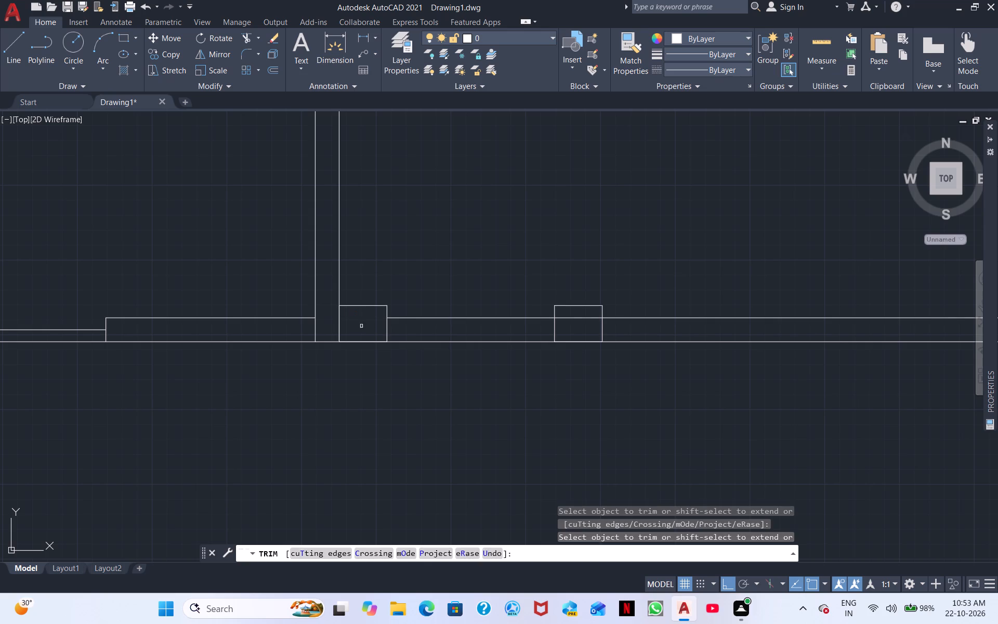
left_click(585, 319)
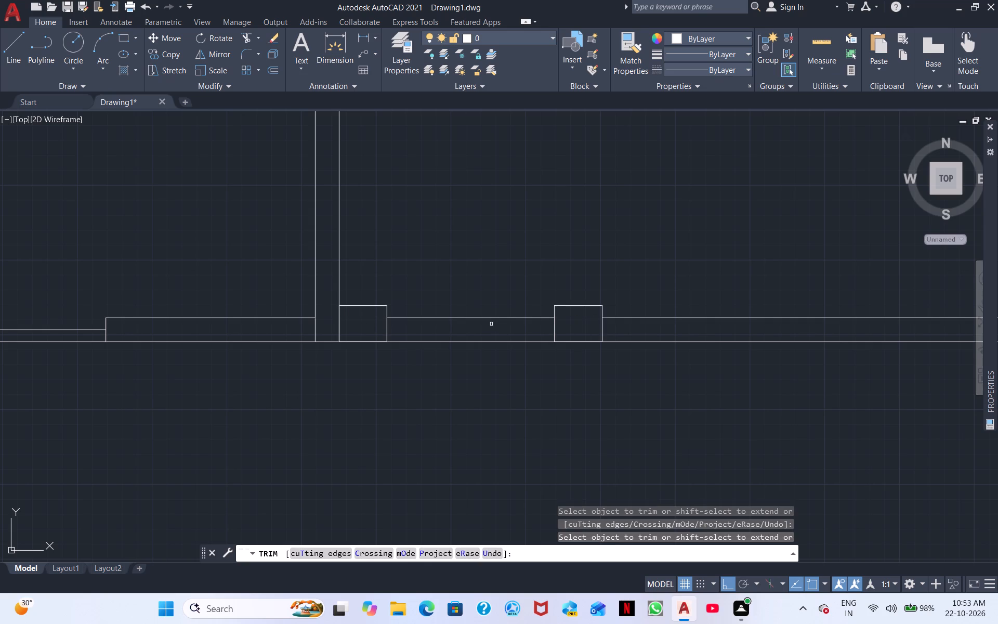
left_click(494, 316)
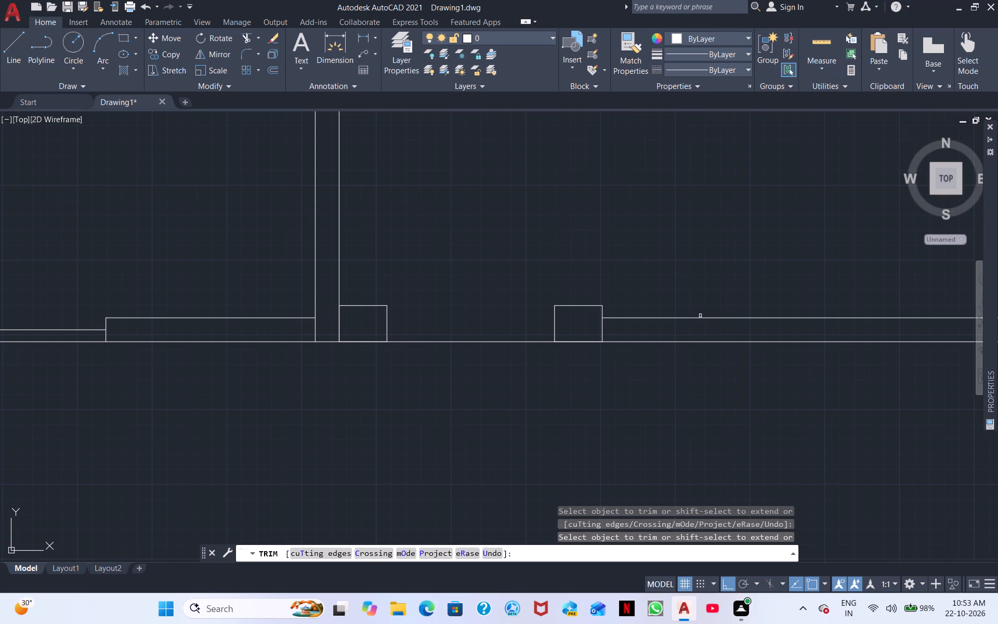
left_click(700, 317)
middle_click_drag(847, 326, 172, 350)
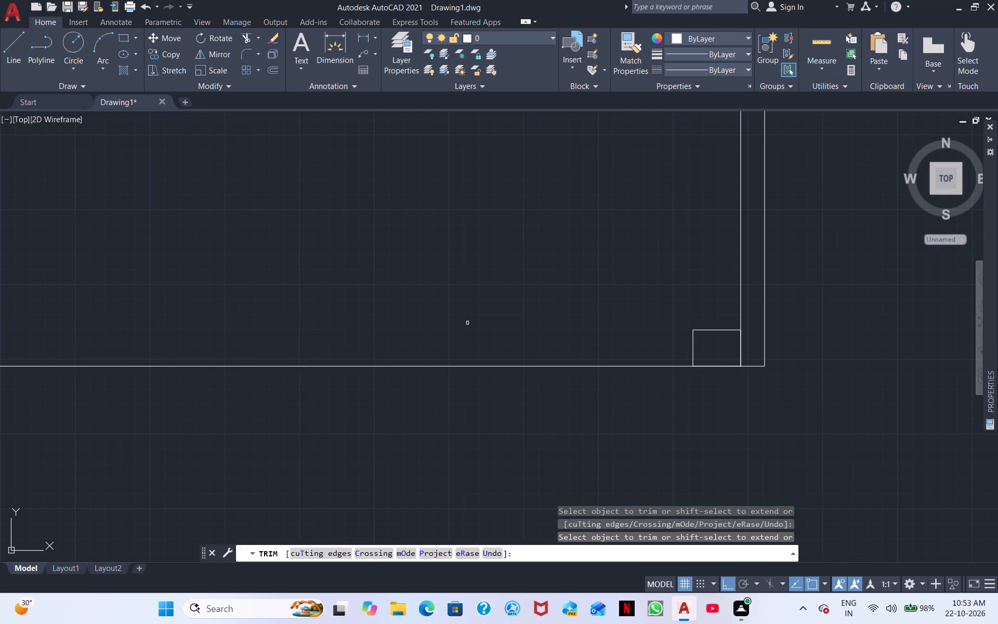
right_click(505, 322)
left_click(539, 331)
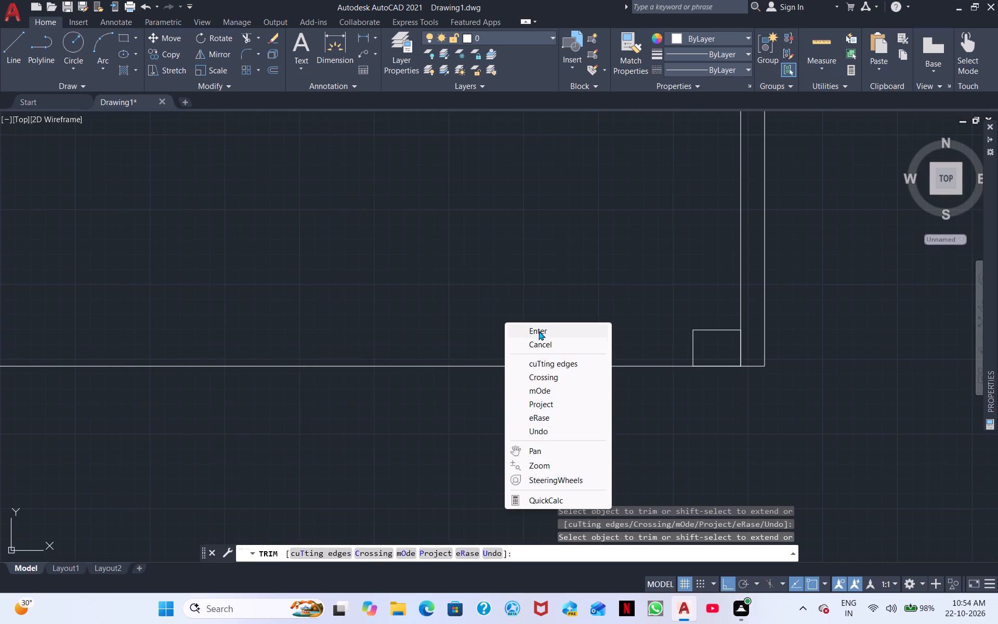
Offset the bottom wall's outer line 2" inward between the partition and the right wall.
middle_click_drag(358, 340, 742, 345)
type("o")
key("space")
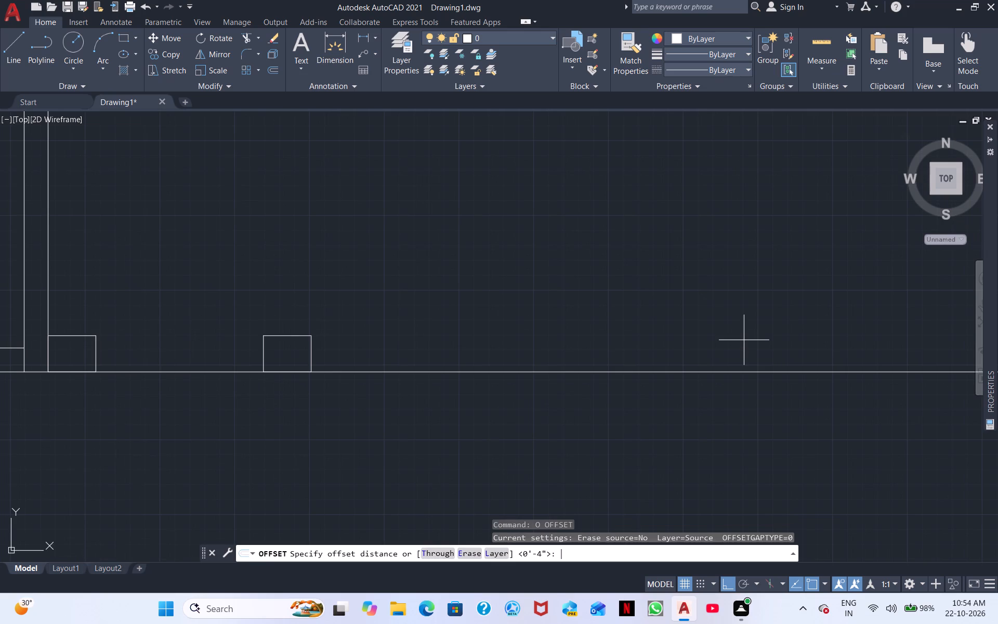
key("5")
key("BackSpace")
type("2\"")
key("Return")
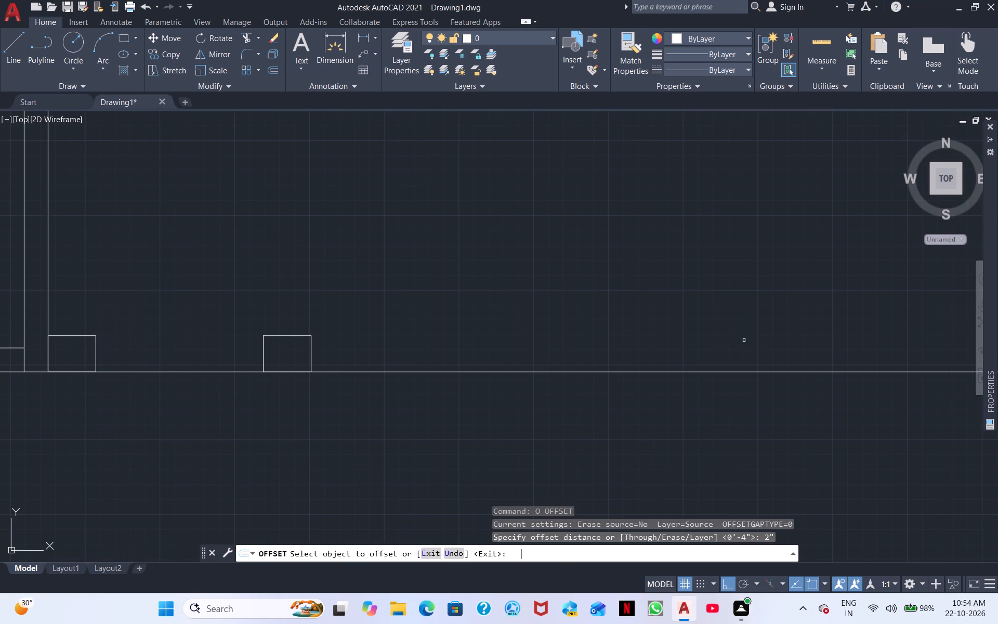
left_click(535, 370)
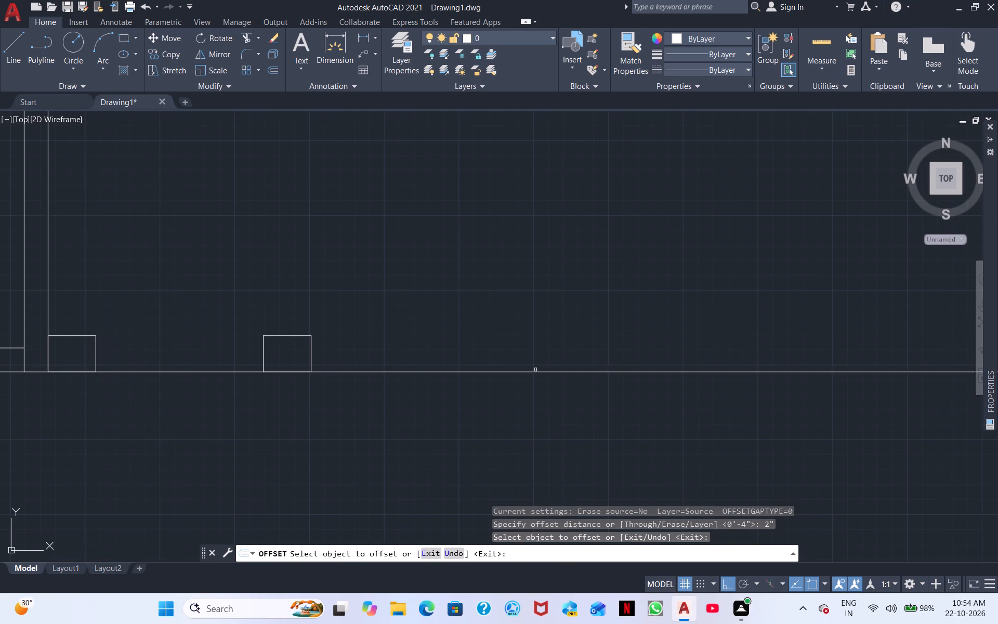
scroll(524, 337, "down", 2)
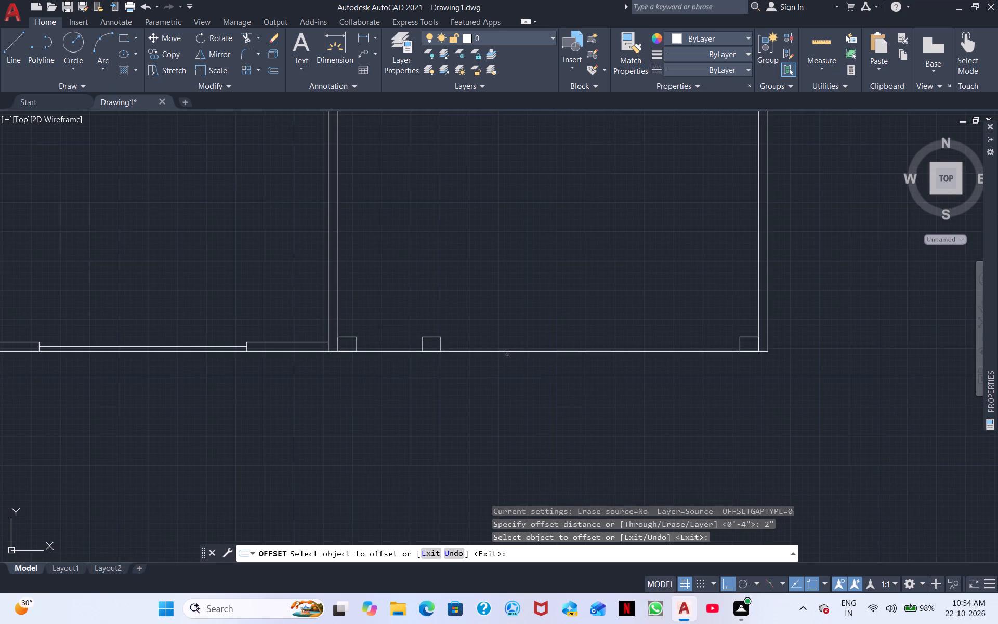
left_click(508, 353)
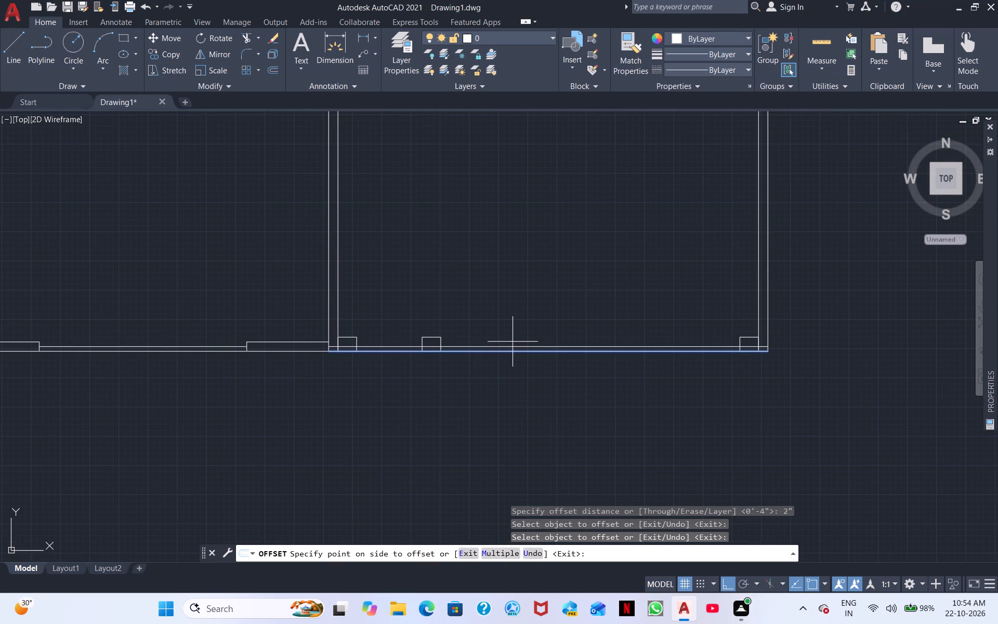
left_click(513, 342)
right_click(514, 320)
left_click(536, 329)
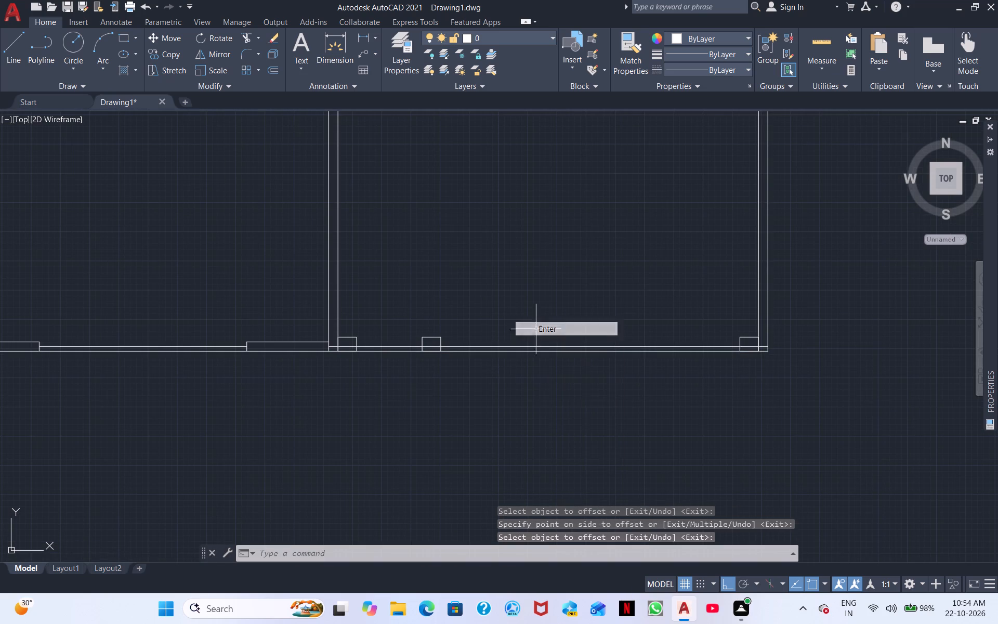
right_click(540, 288)
left_click(530, 267)
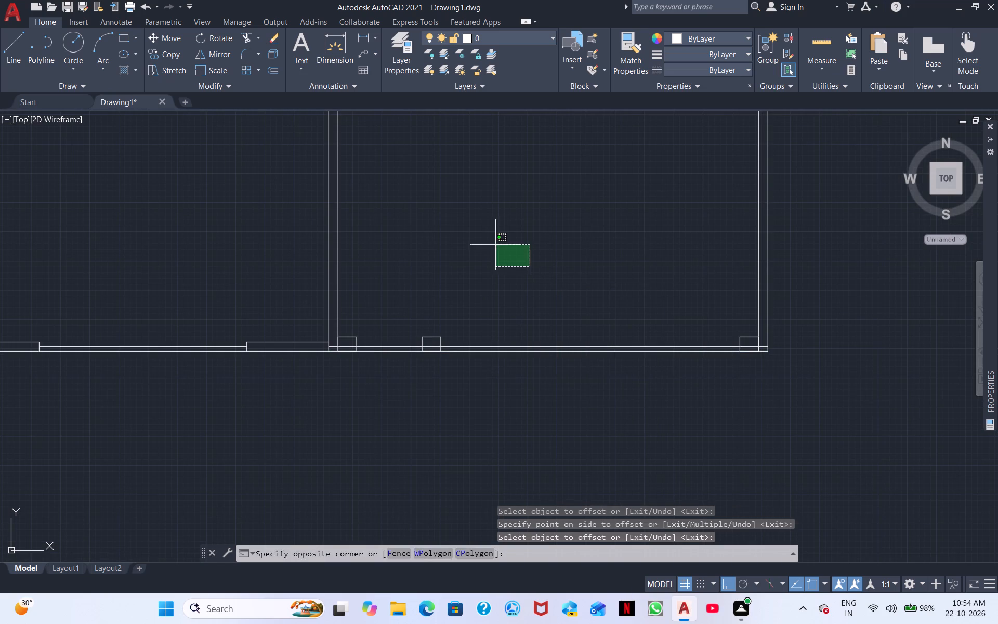
left_click_drag(412, 167, 415, 174)
Trim the 2" offset line out of the vertical partition, the three rectangular posts and the right wall's thickness along the bottom wall.
left_click(246, 41)
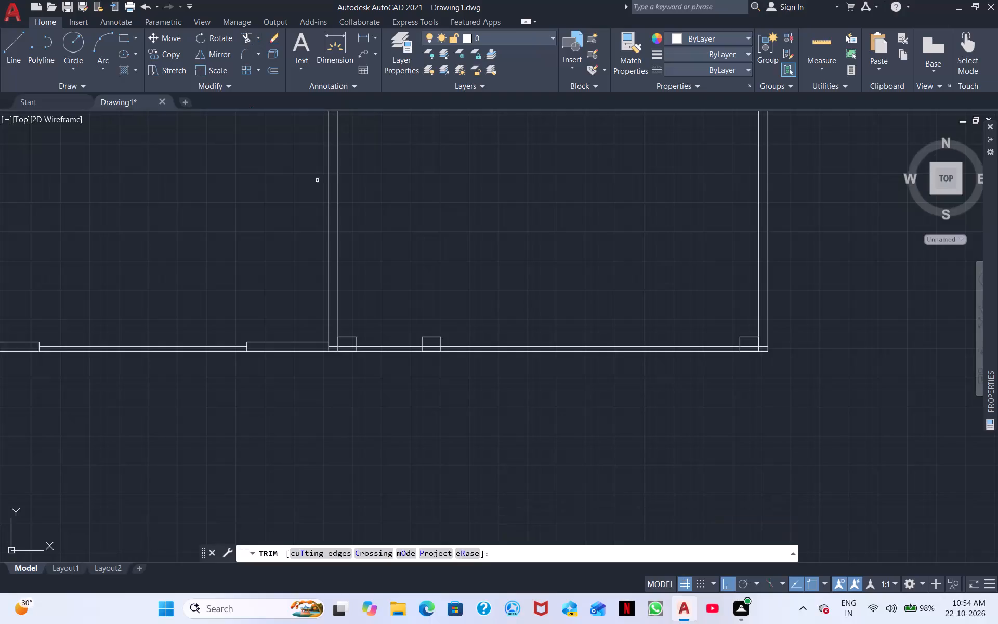
scroll(501, 349, "up", 2)
middle_click_drag(257, 425, 644, 430)
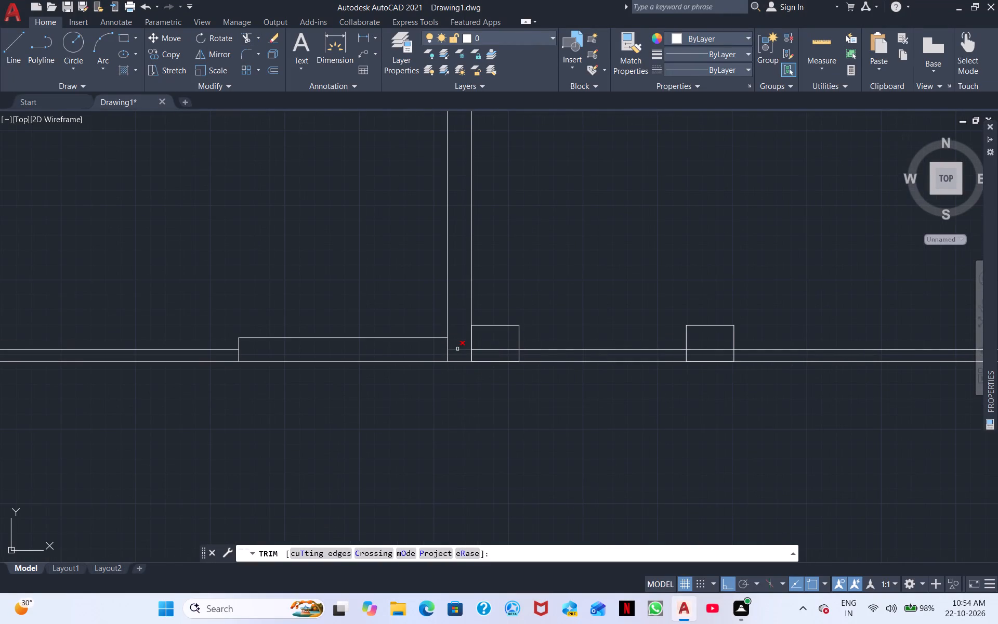
left_click(457, 349)
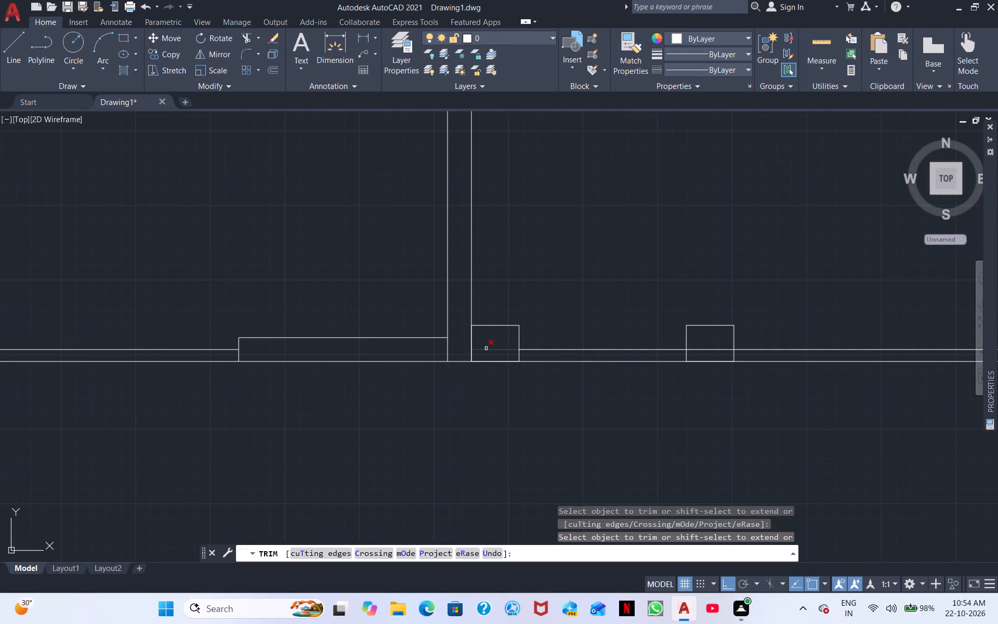
left_click(486, 348)
left_click(705, 348)
middle_click_drag(782, 458, 770, 458)
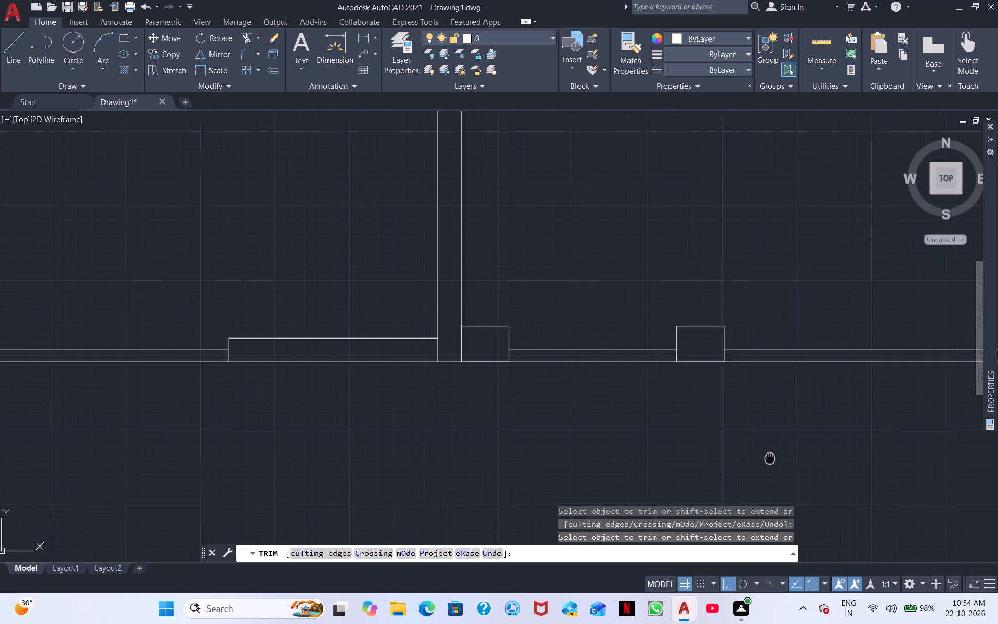
middle_click_drag(770, 458, 105, 444)
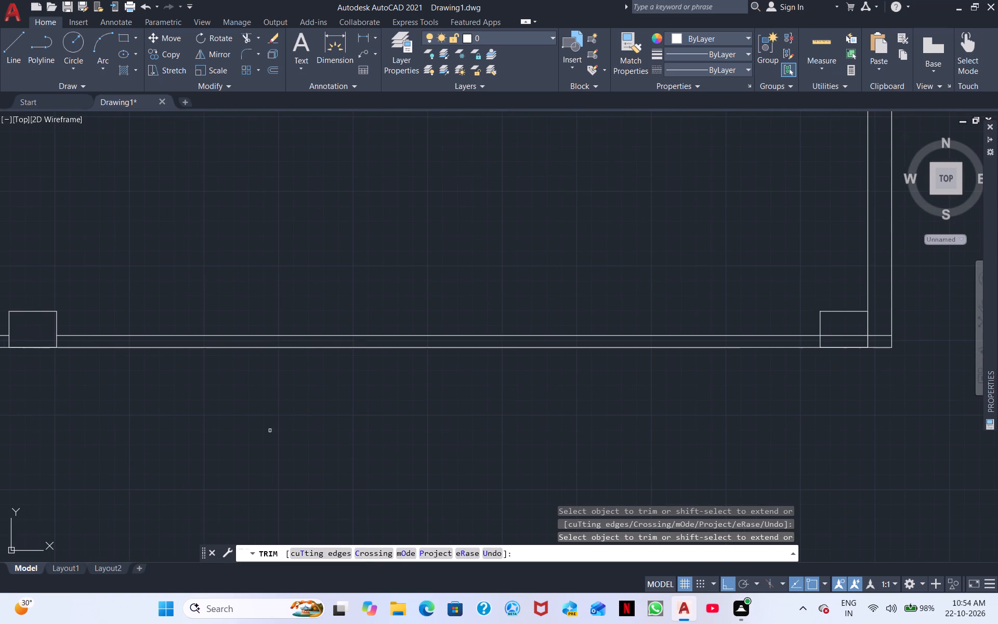
middle_click_drag(562, 447, 245, 456)
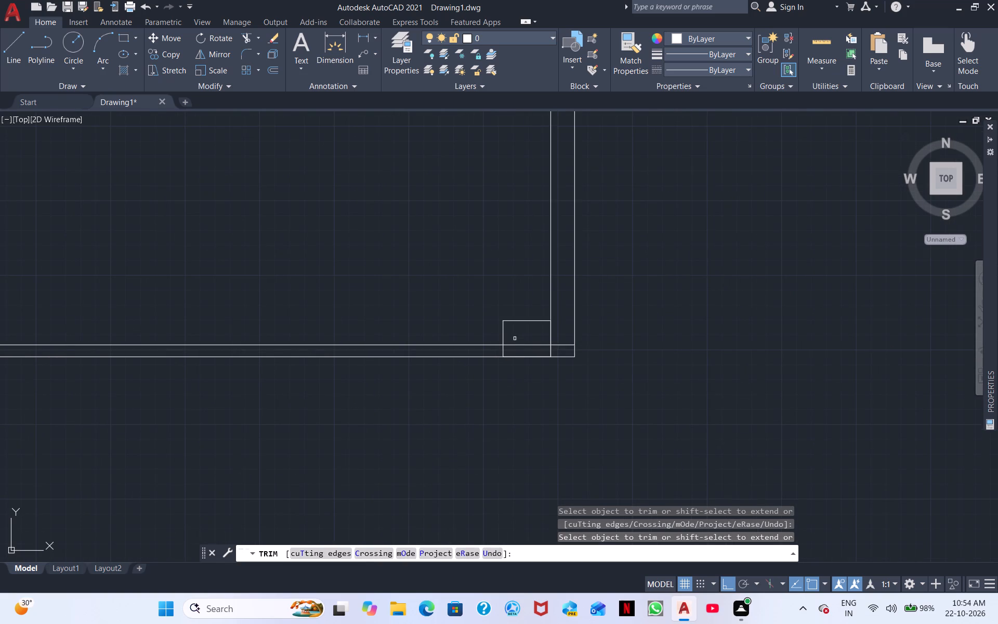
left_click(517, 345)
left_click(564, 343)
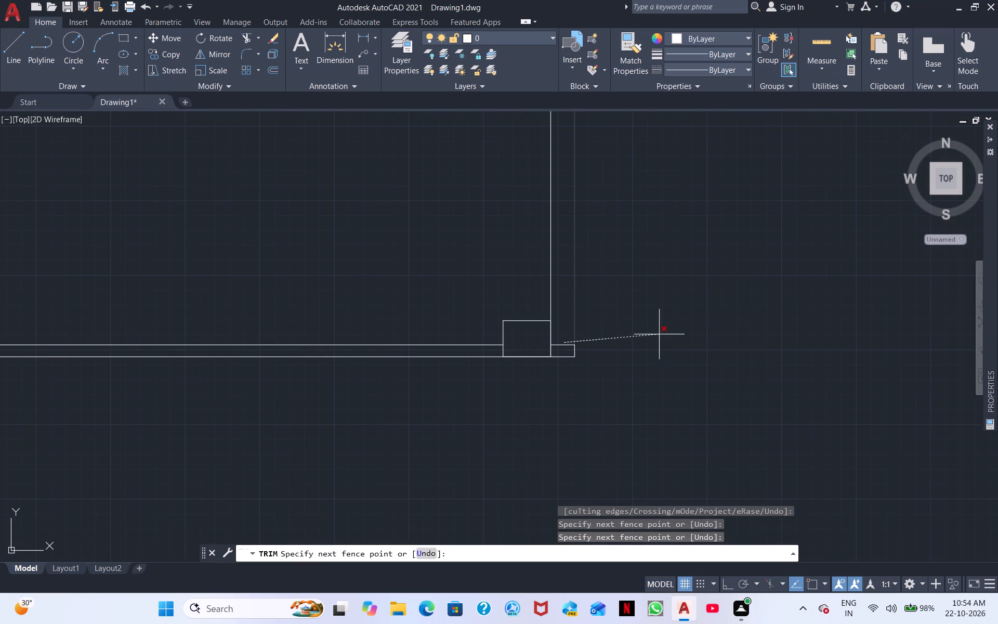
left_click(561, 356)
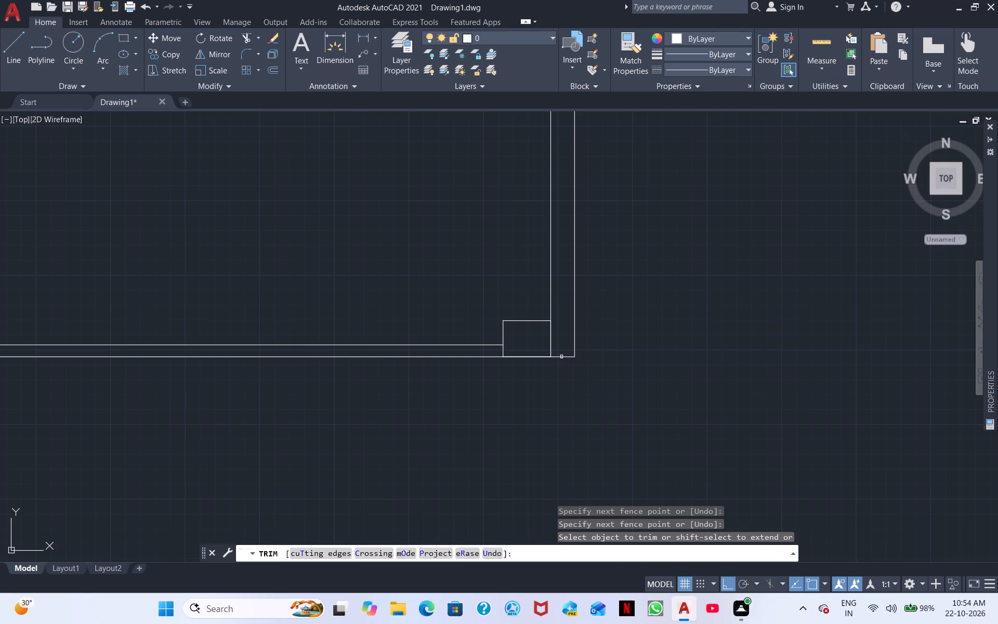
right_click(661, 367)
left_click(729, 373)
Trim the crossing lines where the upper horizontal partition of the lower-right room meets the right exterior wall, leaving an open junction.
scroll(535, 383, "down", 2)
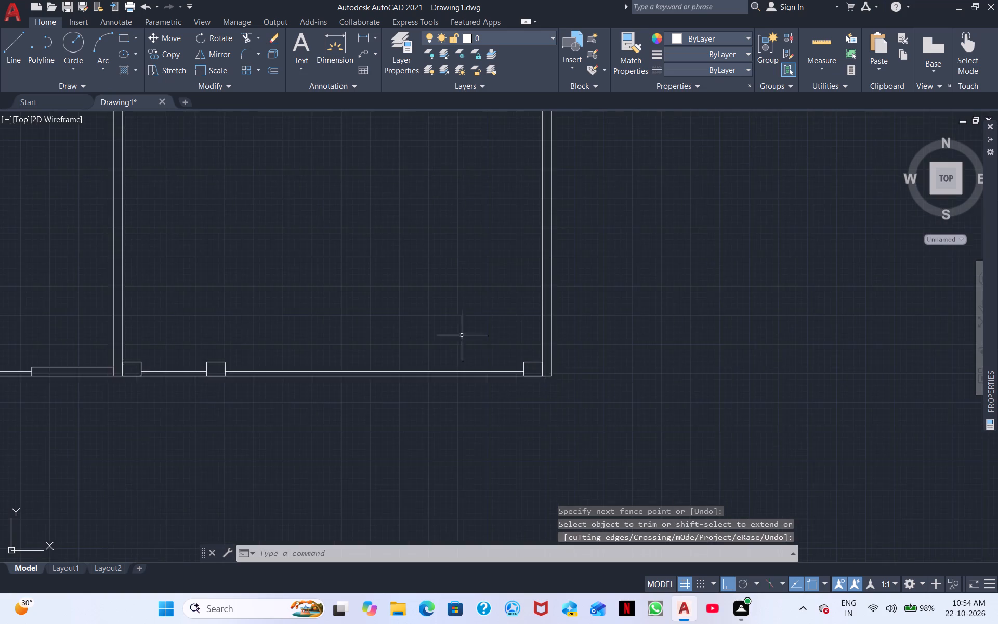
scroll(462, 337, "down", 2)
middle_click_drag(422, 333, 561, 392)
middle_click_drag(585, 350, 571, 399)
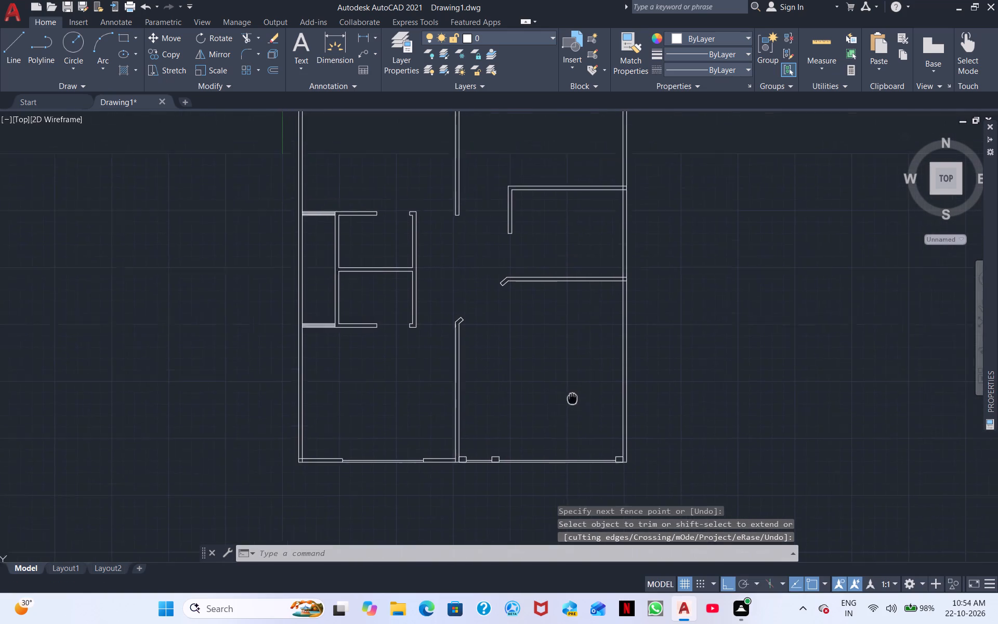
middle_click_drag(571, 399, 503, 472)
right_click(502, 446)
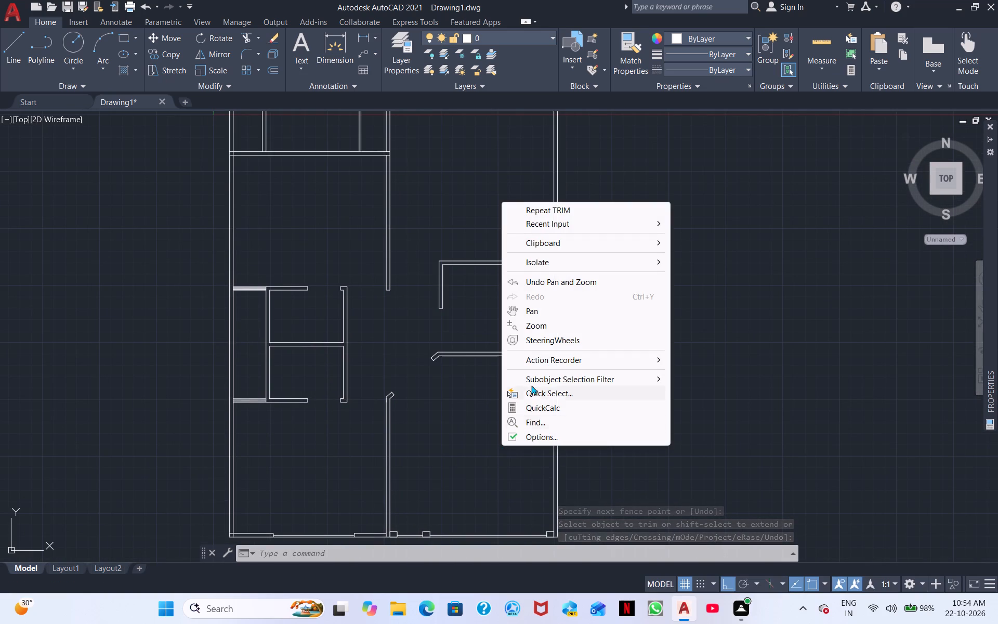
left_click(566, 204)
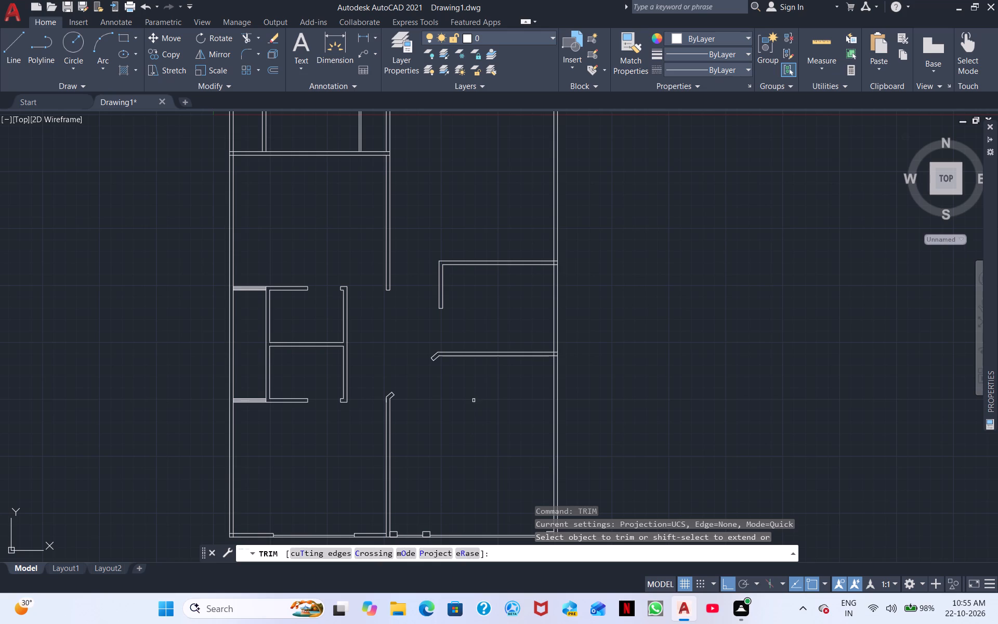
scroll(482, 357, "up", 1)
scroll(482, 357, "down", 3)
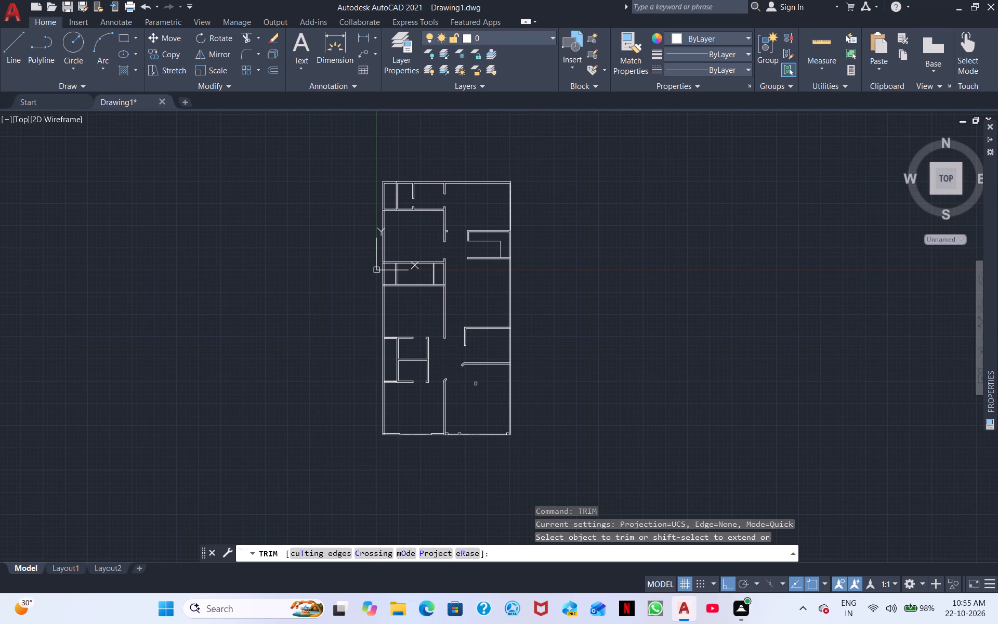
scroll(495, 357, "up", 1)
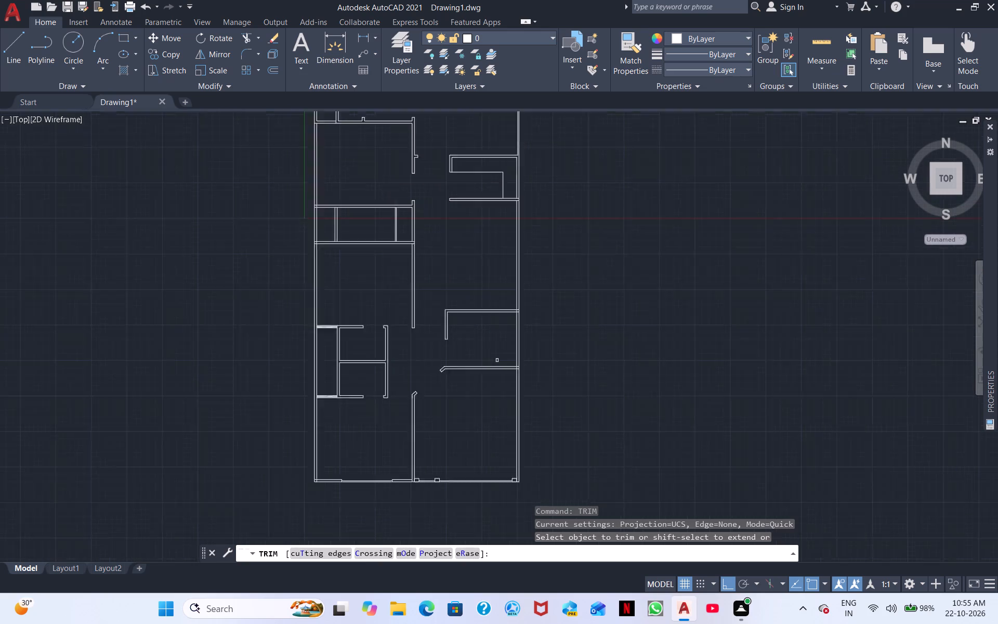
scroll(497, 361, "up", 2)
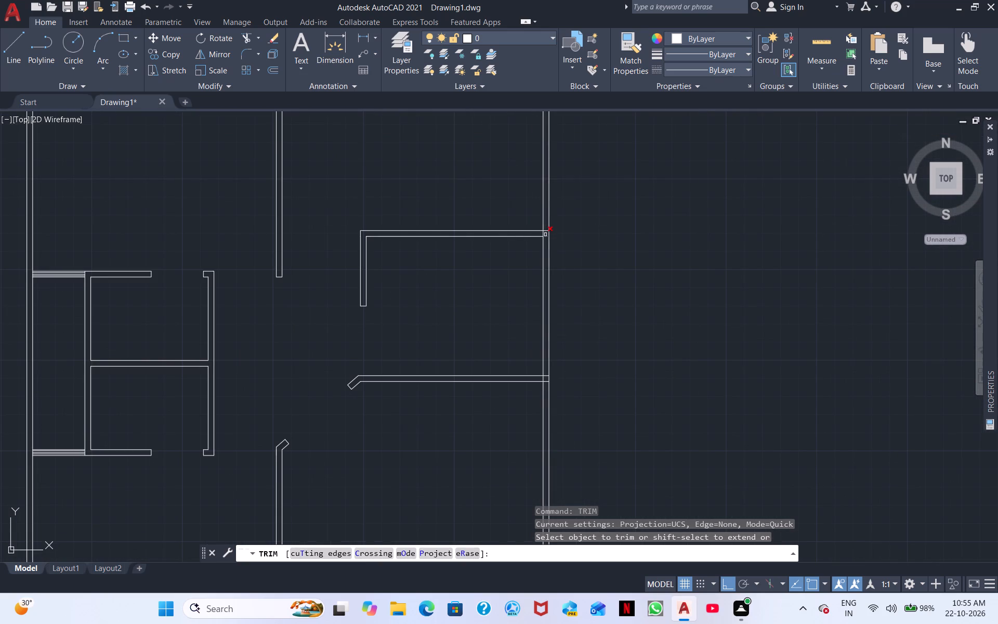
scroll(545, 235, "up", 4)
left_click_drag(510, 220, 532, 219)
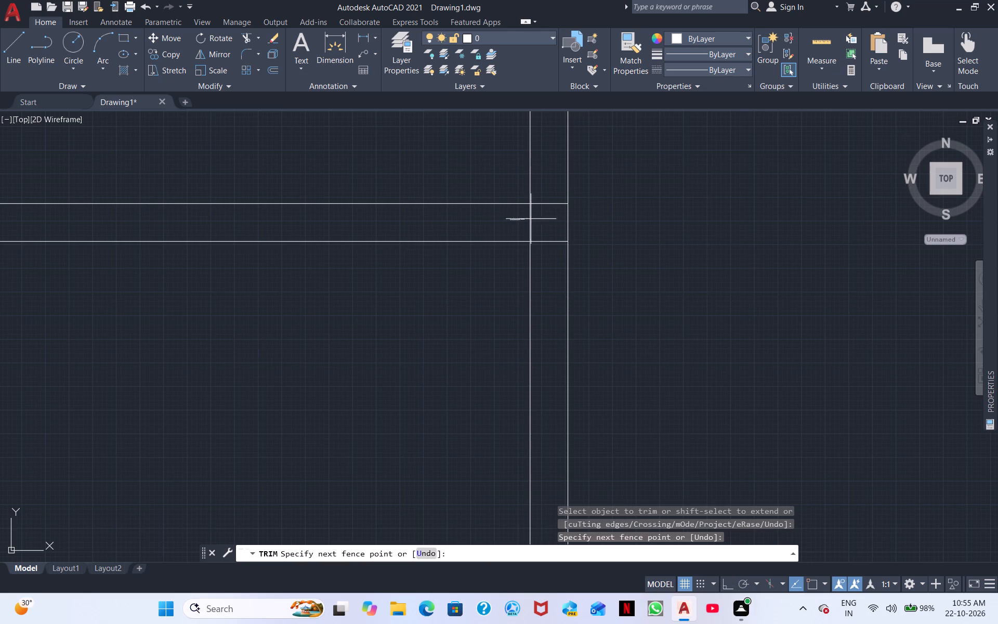
left_click_drag(532, 219, 544, 260)
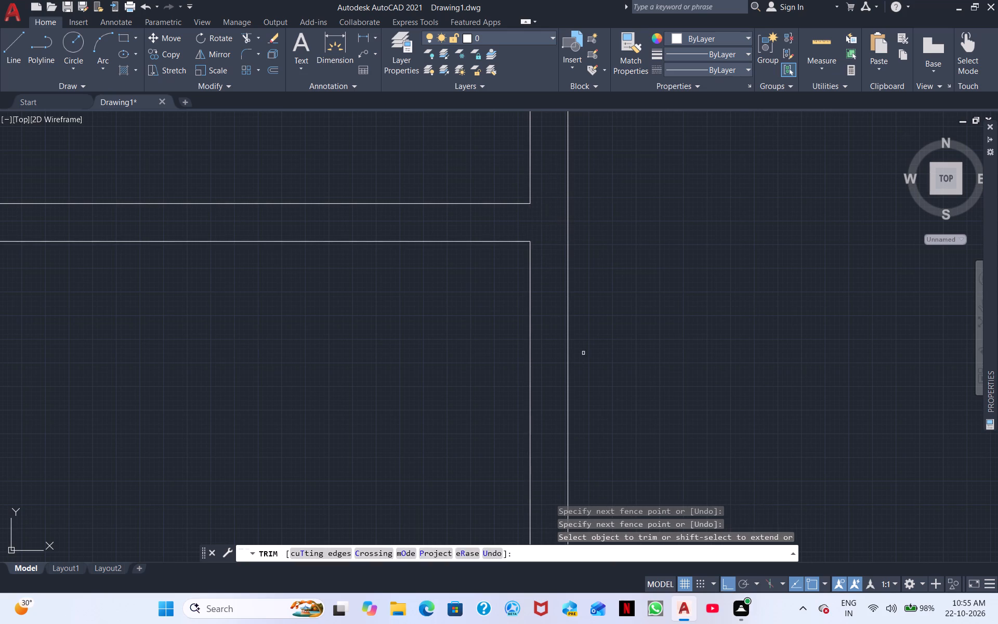
Trim the crossing lines where the horizontal partition with the diagonal end meets the right exterior wall.
middle_click_drag(625, 388, 642, 108)
scroll(642, 108, "down", 4)
middle_click_drag(640, 386, 643, 379)
middle_click_drag(685, 465, 647, 160)
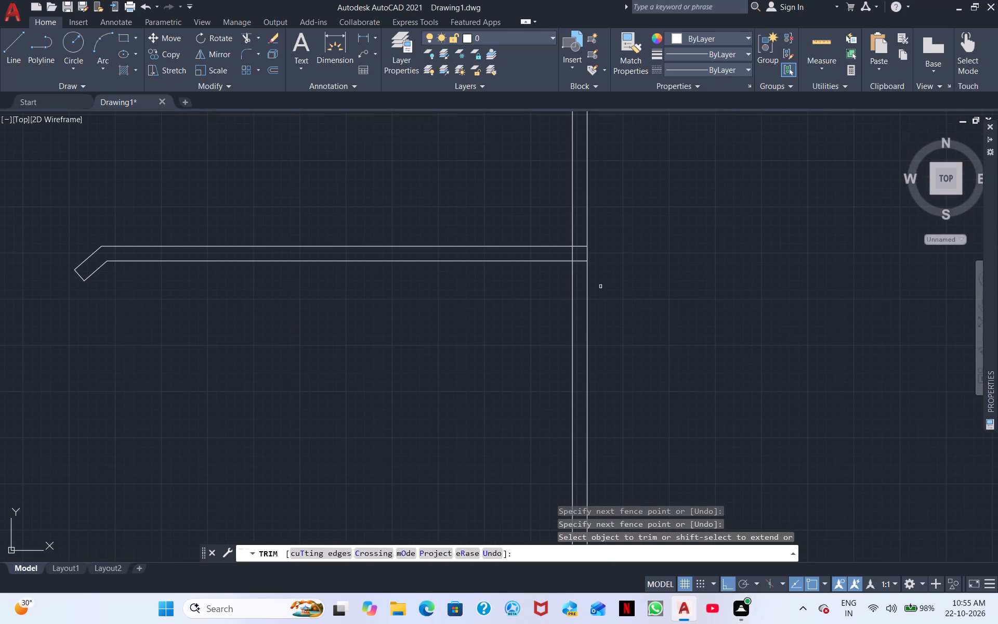
scroll(584, 333, "up", 2)
middle_click_drag(570, 319, 566, 500)
scroll(566, 500, "up", 1)
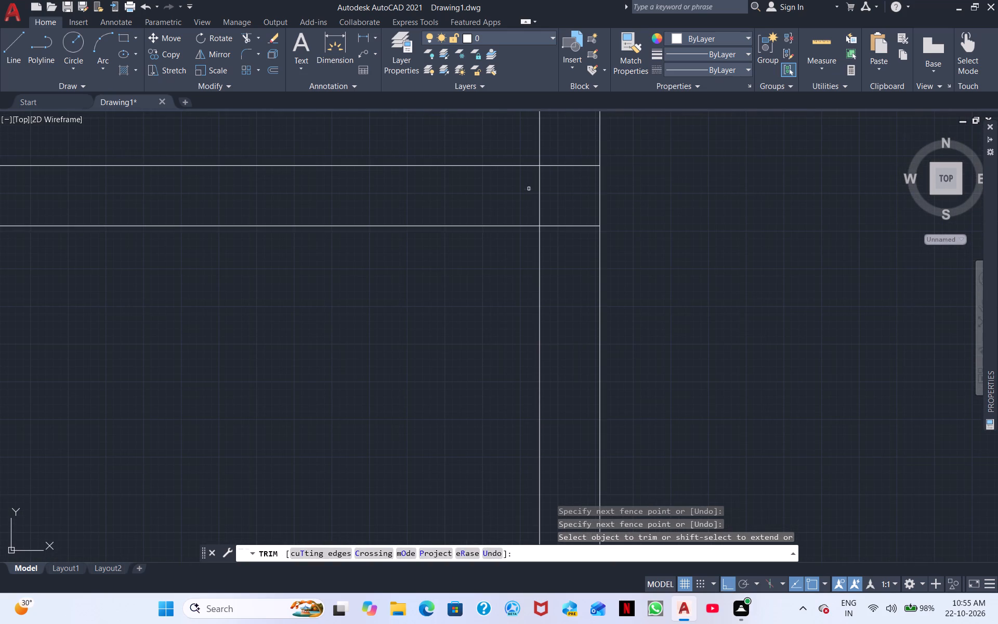
left_click_drag(529, 189, 558, 275)
Trim the lines of the middle-left block's lower horizontal partition where they run into the central vertical partition.
scroll(559, 279, "down", 3)
scroll(376, 414, "down", 3)
middle_click_drag(380, 409, 449, 309)
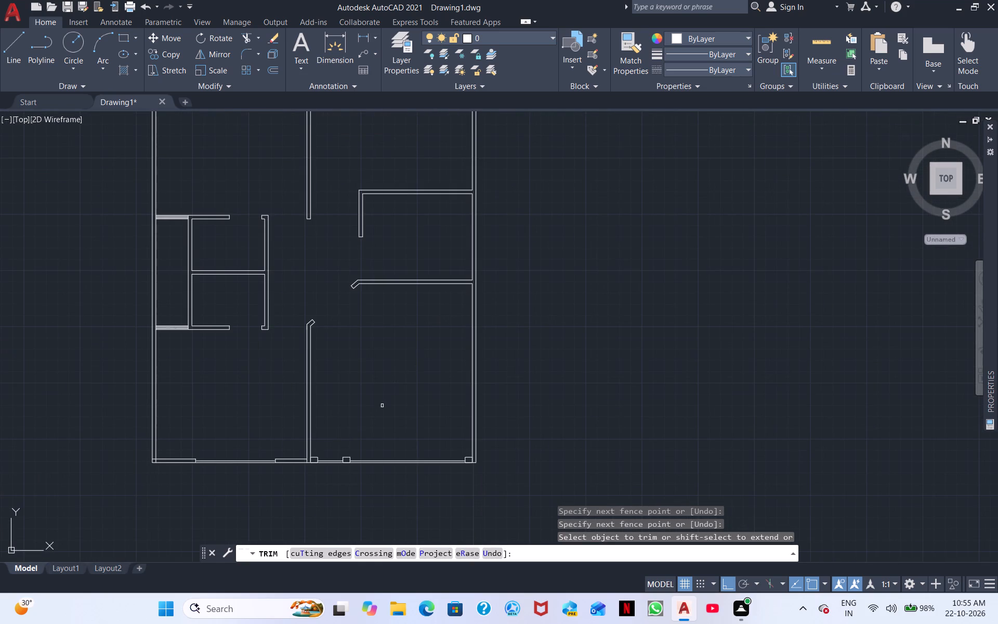
middle_click_drag(378, 382, 485, 544)
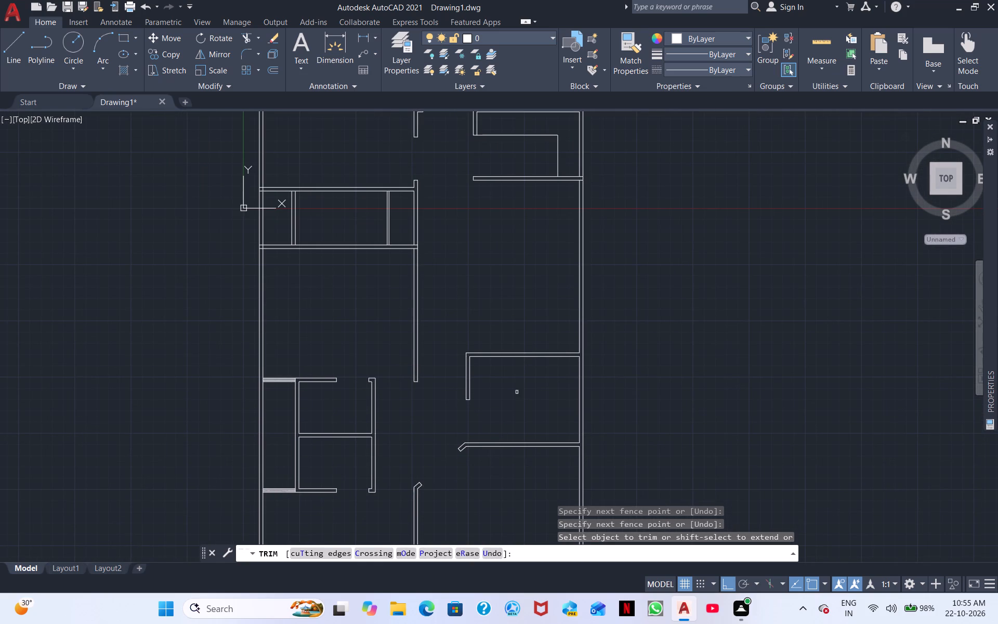
middle_click_drag(511, 288, 511, 292)
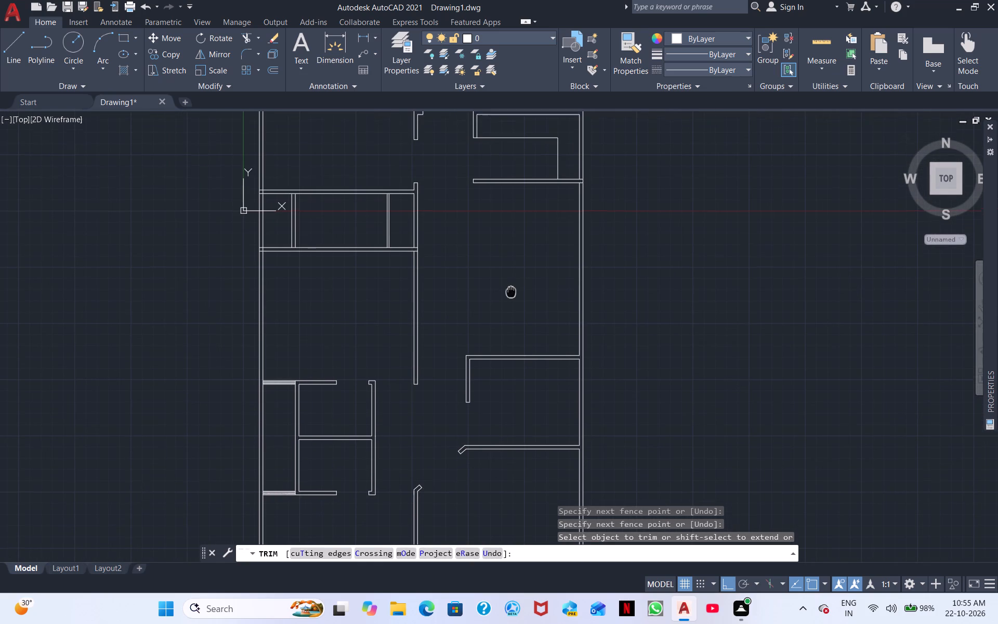
middle_click_drag(511, 292, 492, 394)
scroll(492, 394, "up", 2)
middle_click_drag(491, 367, 612, 457)
scroll(449, 387, "up", 1)
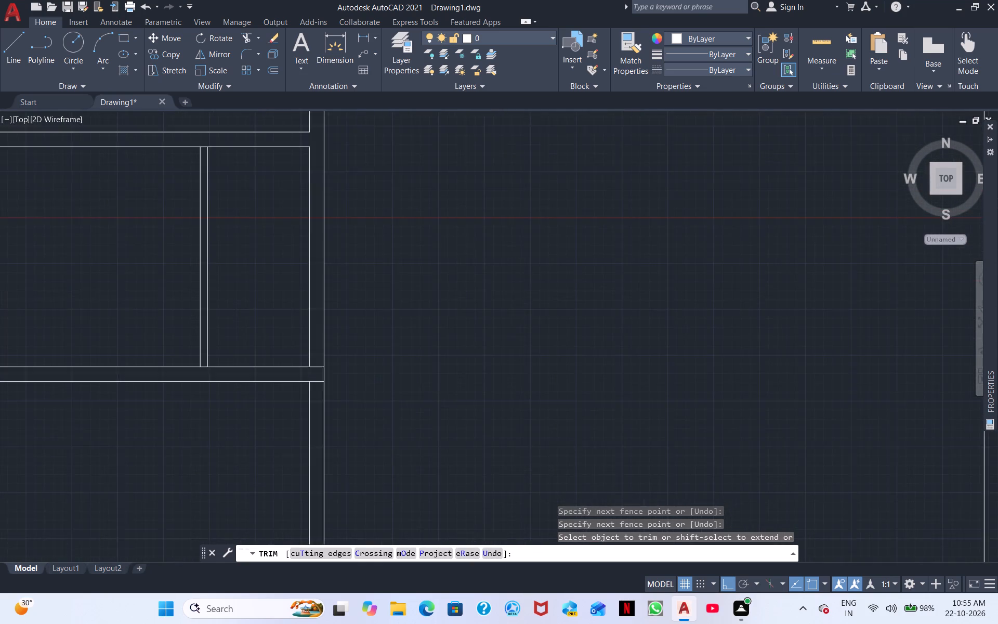
scroll(449, 387, "up", 1)
middle_click_drag(390, 398, 728, 389)
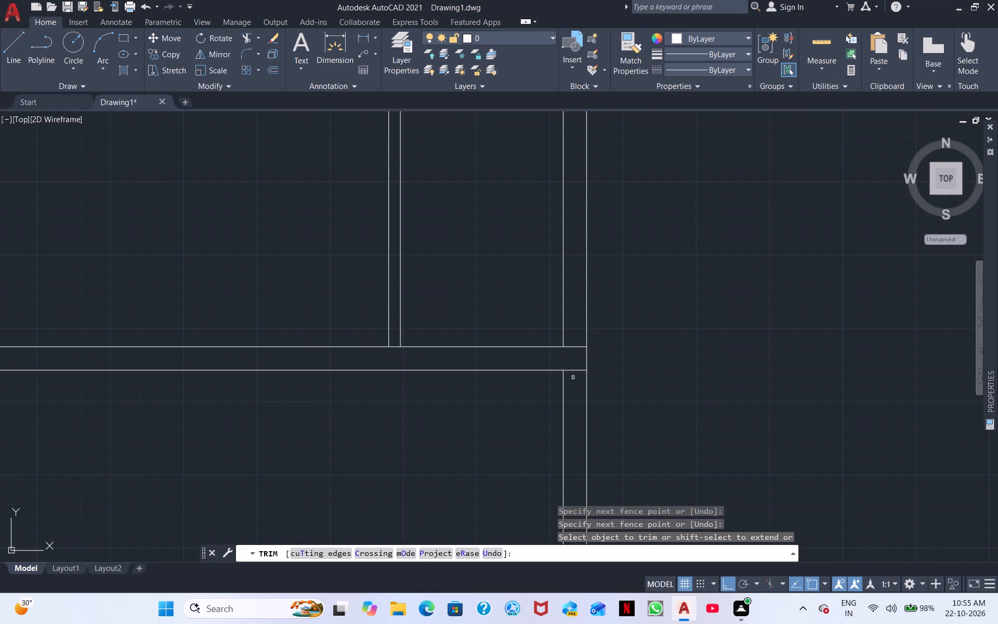
left_click_drag(573, 378, 568, 368)
At the middle-left block, trim the left wall's inner line between both horizontal partitions' faces and those partitions' outermost lines inside the wall.
scroll(584, 358, "down", 2)
middle_click_drag(691, 346, 939, 372)
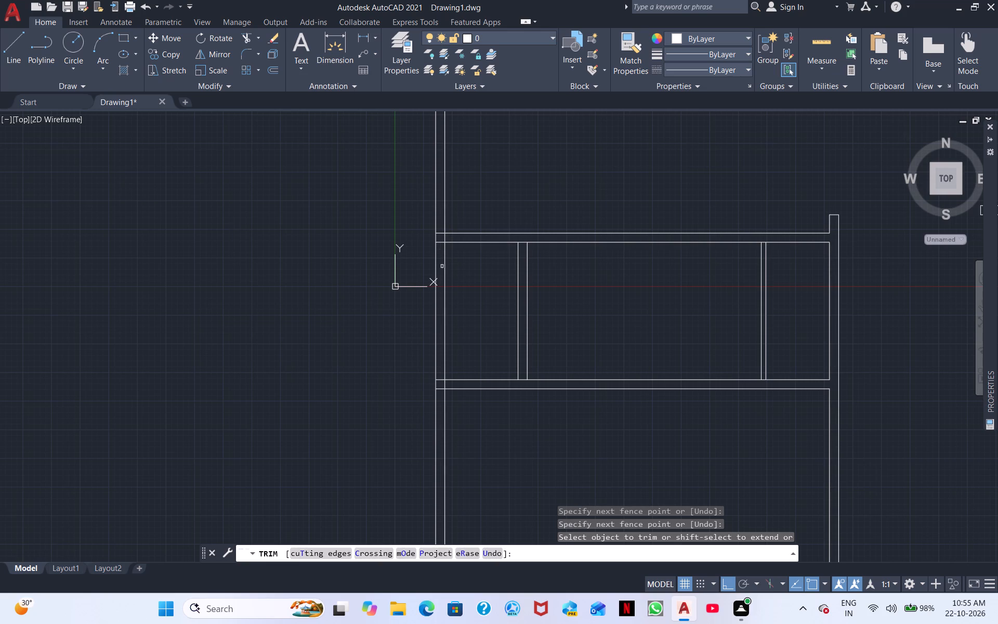
left_click(441, 231)
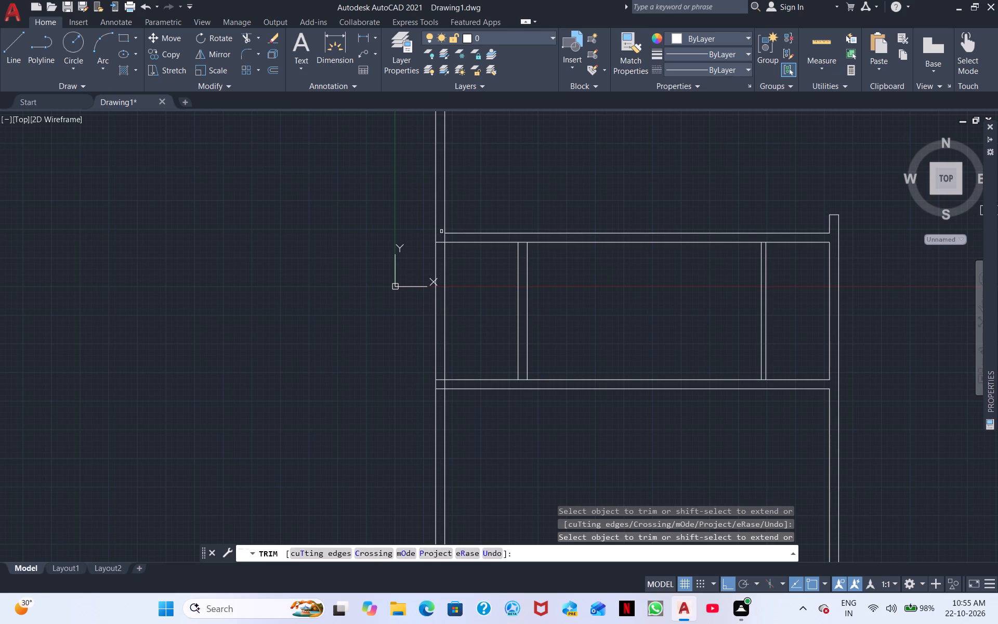
left_click(443, 237)
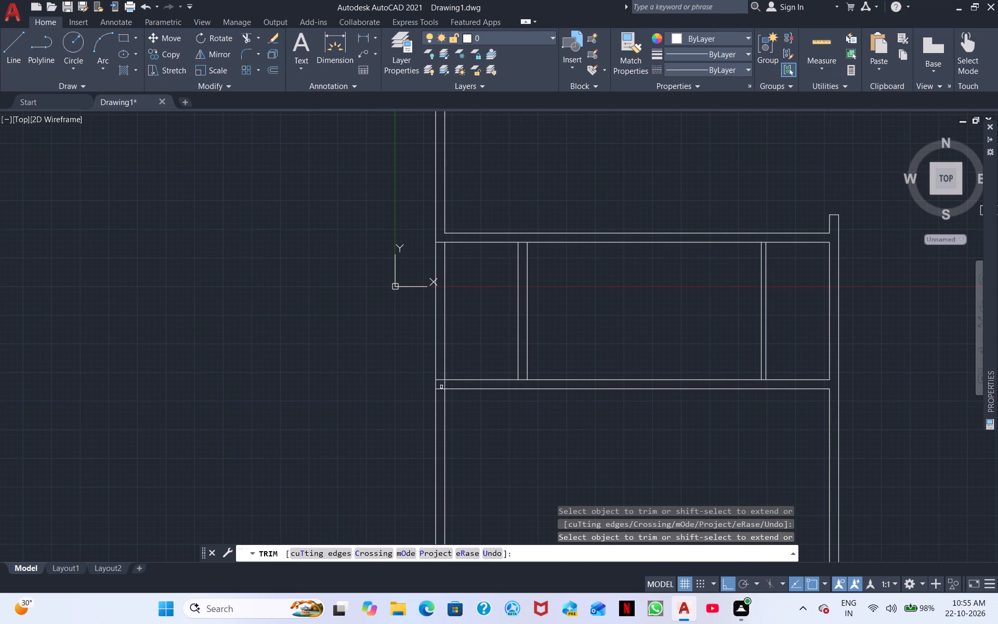
left_click(445, 384)
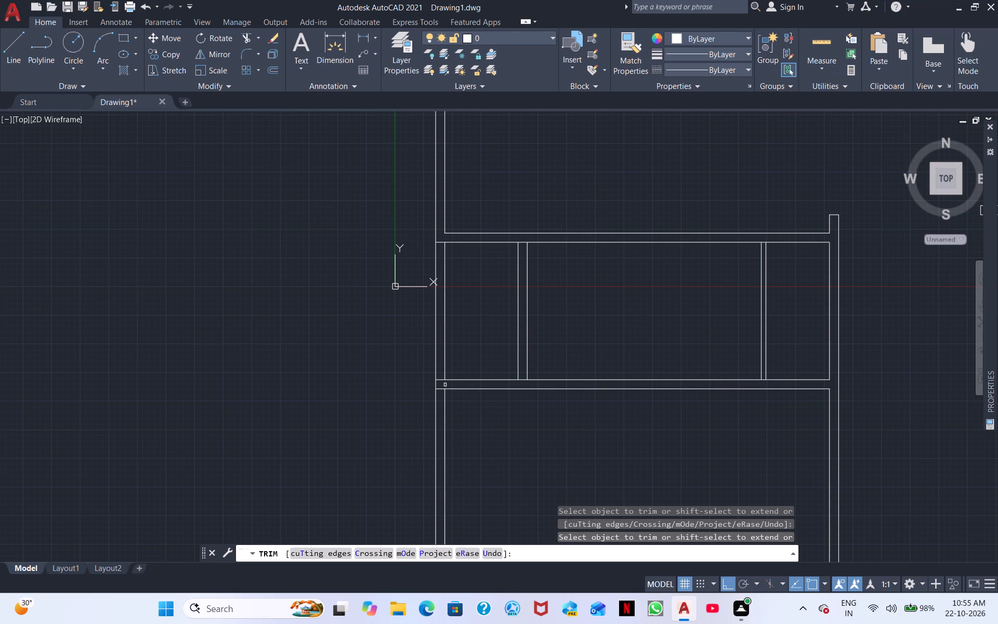
left_click(442, 388)
Trim both horizontal partitions' inner lines between the faces of the middle-left block's left vertical divider, opening its top and bottom junctions.
scroll(576, 413, "down", 1)
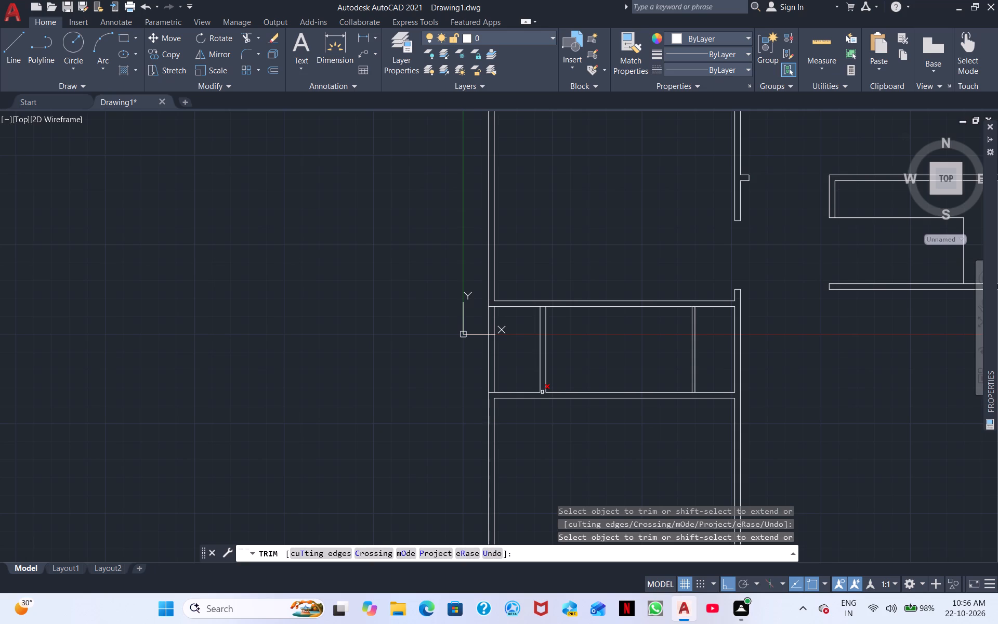
scroll(587, 366, "down", 1)
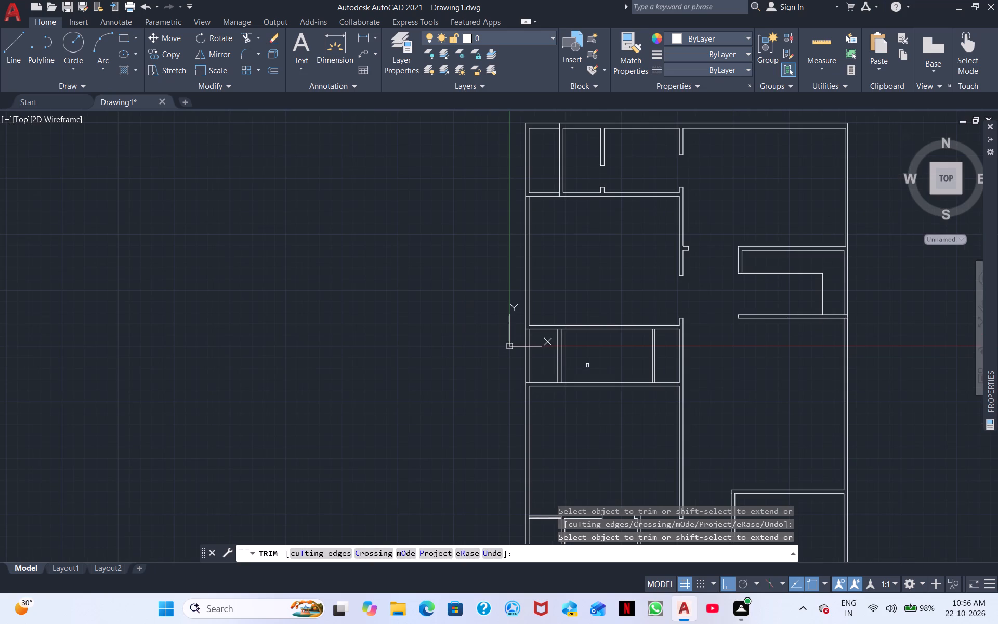
scroll(560, 331, "up", 4)
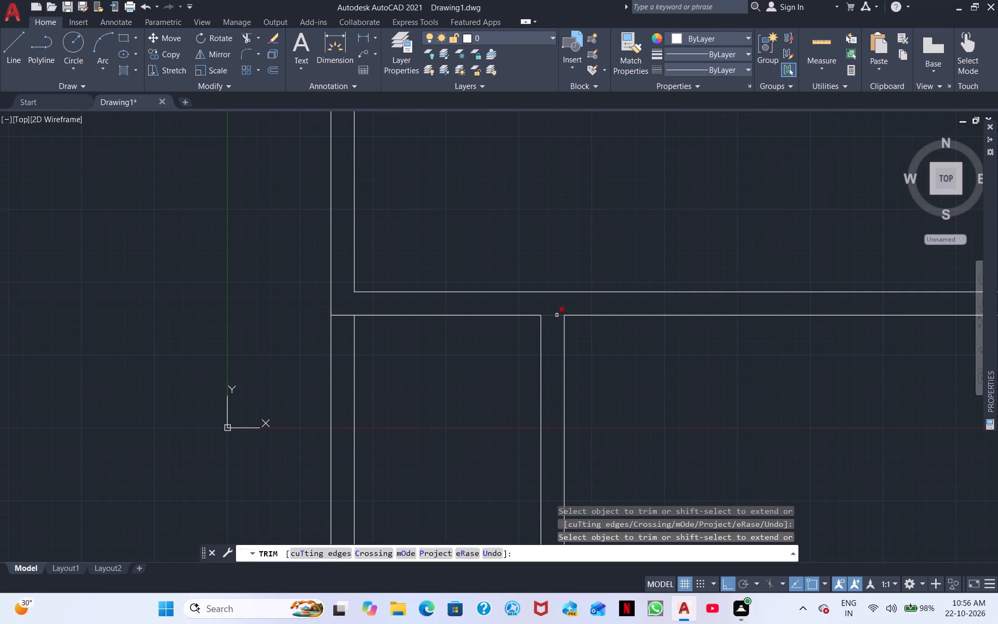
left_click(557, 315)
scroll(616, 389, "down", 3)
middle_click_drag(639, 413, 651, 307)
scroll(620, 347, "up", 4)
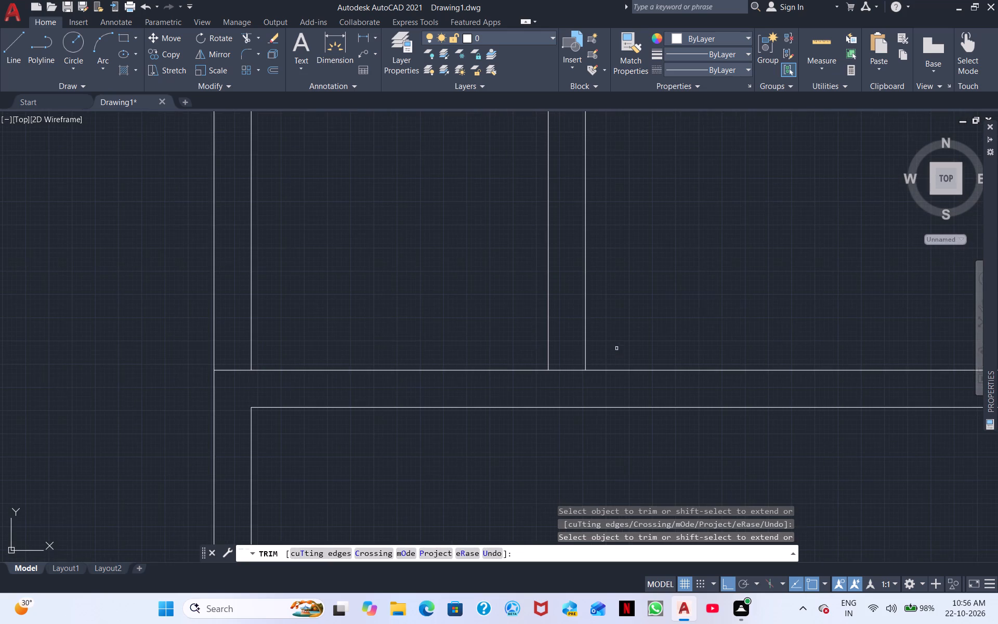
left_click(560, 369)
scroll(687, 308, "down", 3)
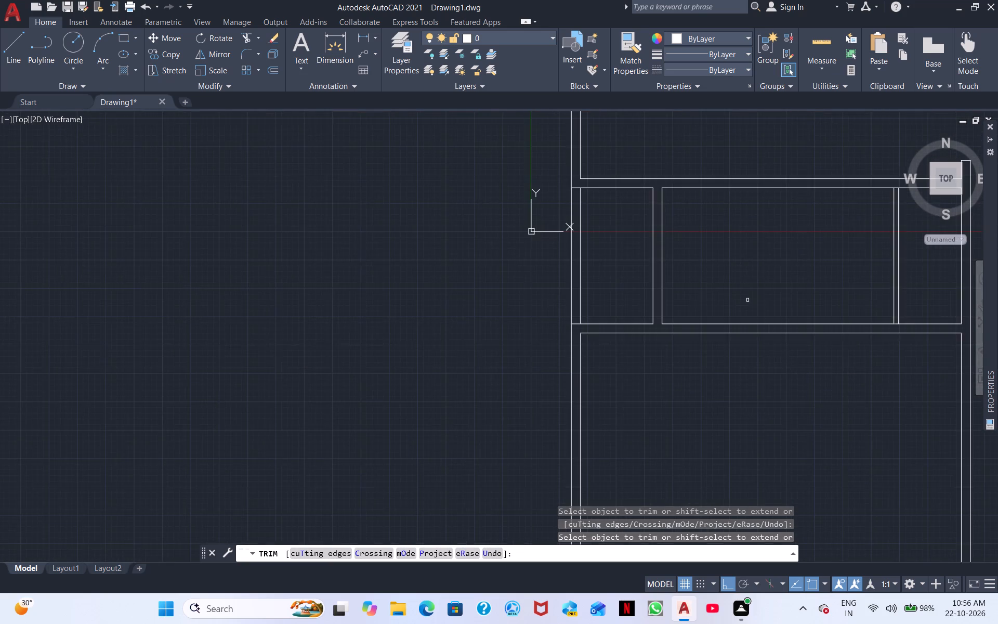
Trim both lines of the horizontal partition below the L-shaped counter where they cross into the right exterior wall.
middle_click_drag(733, 302, 268, 278)
middle_click_drag(635, 291, 282, 275)
scroll(363, 283, "down", 1)
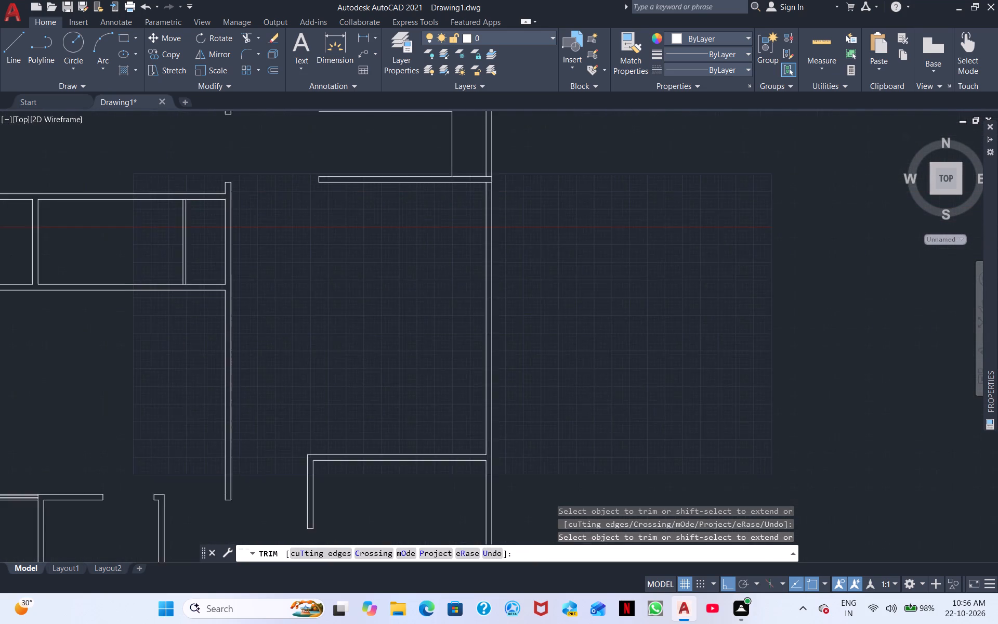
scroll(363, 283, "down", 1)
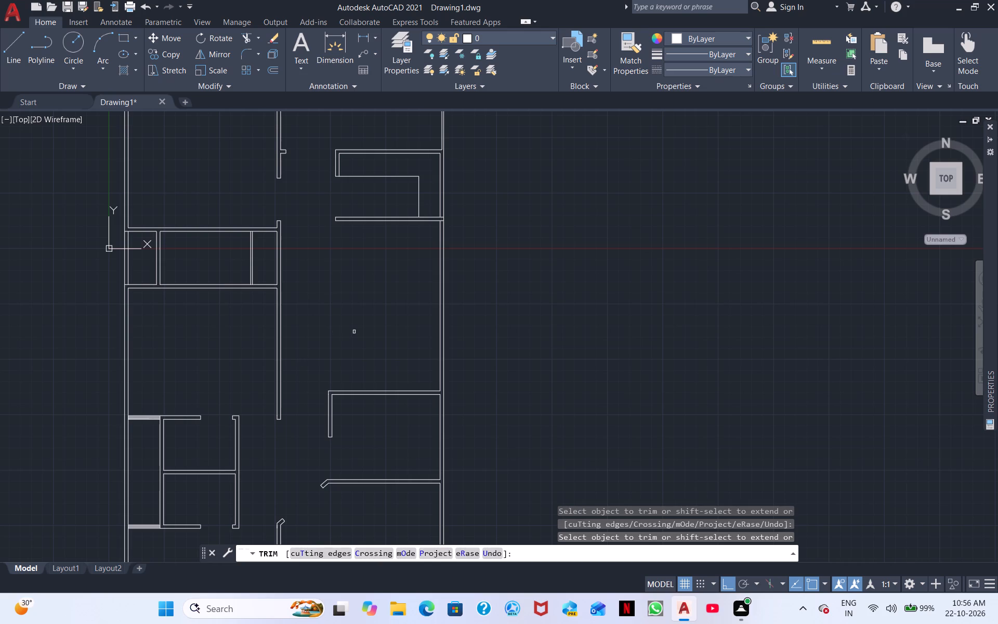
scroll(373, 269, "up", 2)
middle_click_drag(381, 265, 206, 518)
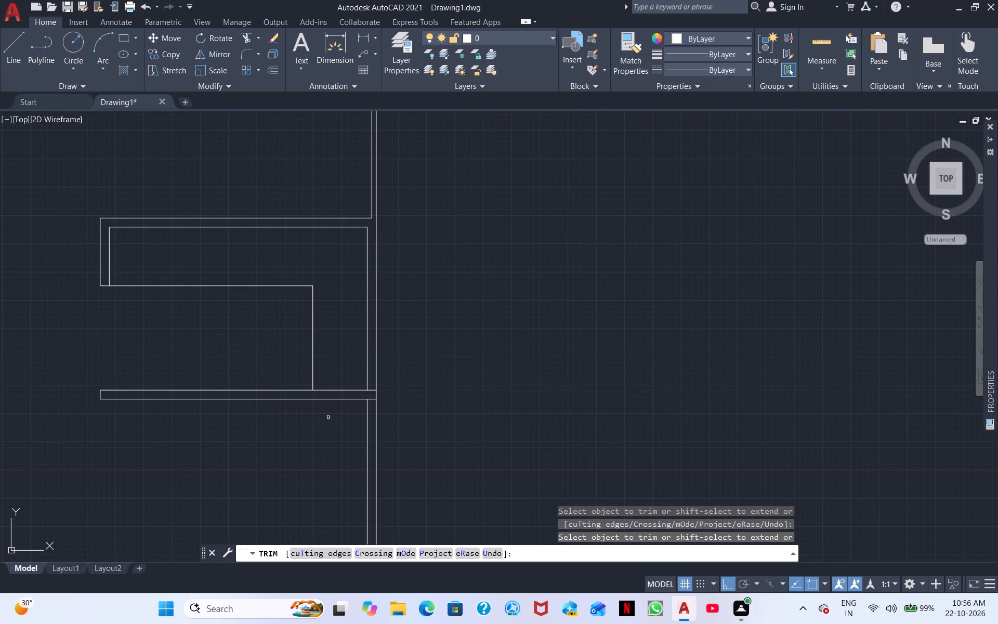
left_click(370, 400)
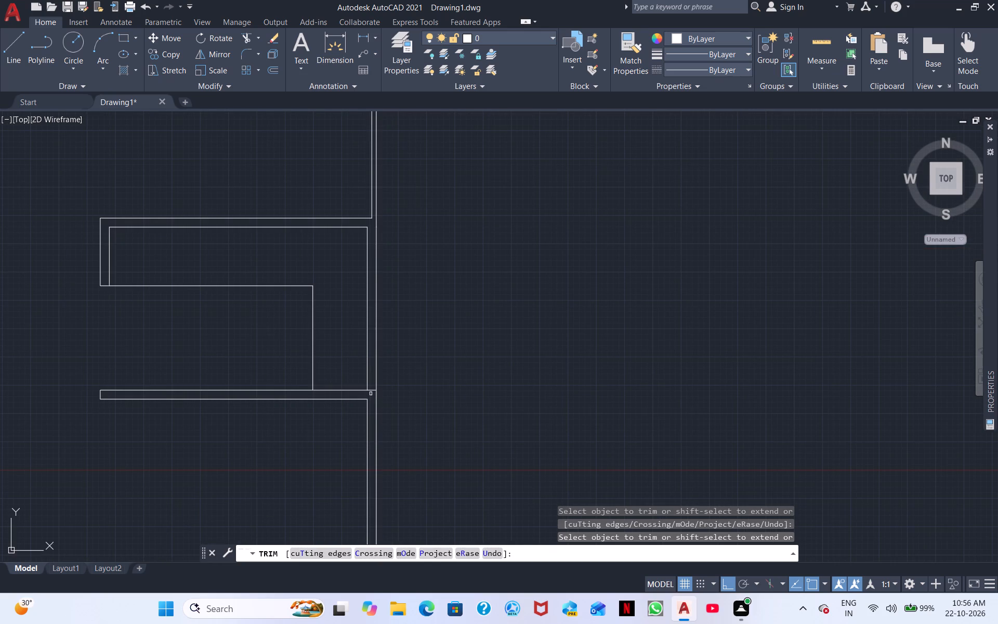
left_click(371, 392)
middle_click_drag(421, 253, 592, 437)
scroll(606, 440, "down", 1)
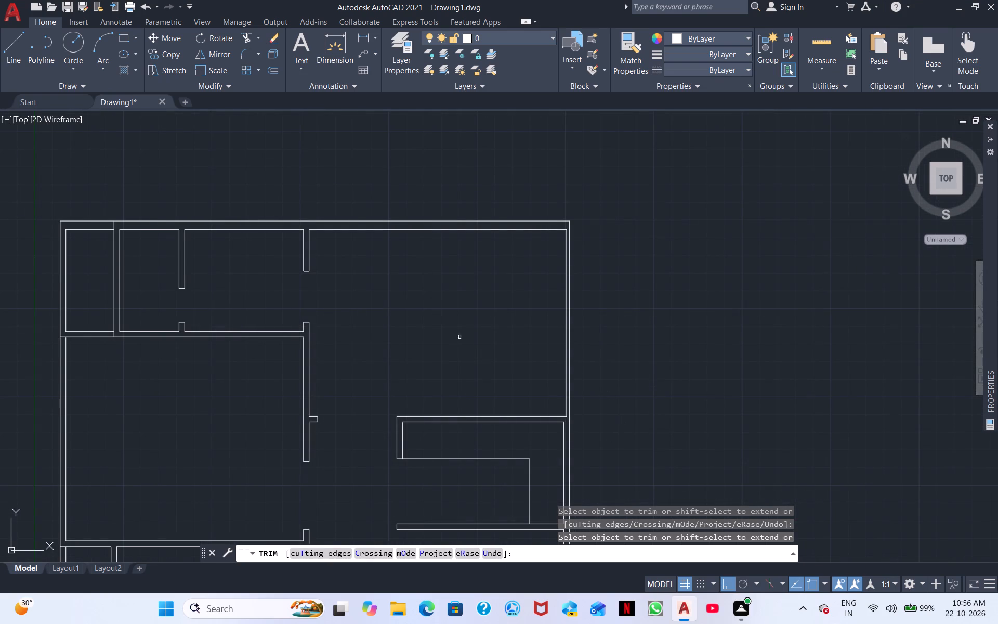
middle_click_drag(459, 336, 618, 207)
scroll(578, 242, "down", 1)
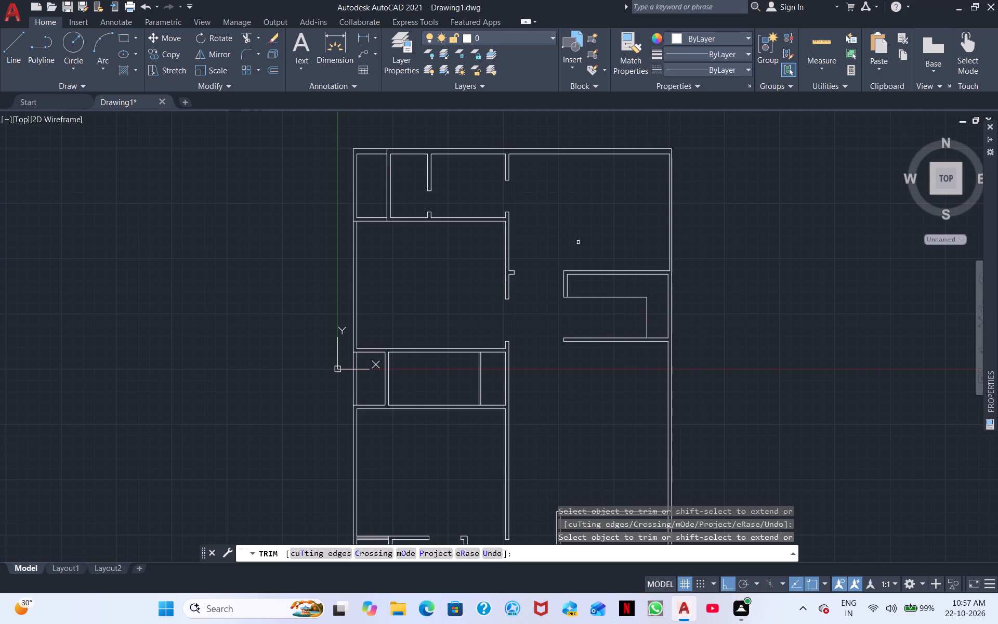
right_click(478, 272)
left_click(515, 282)
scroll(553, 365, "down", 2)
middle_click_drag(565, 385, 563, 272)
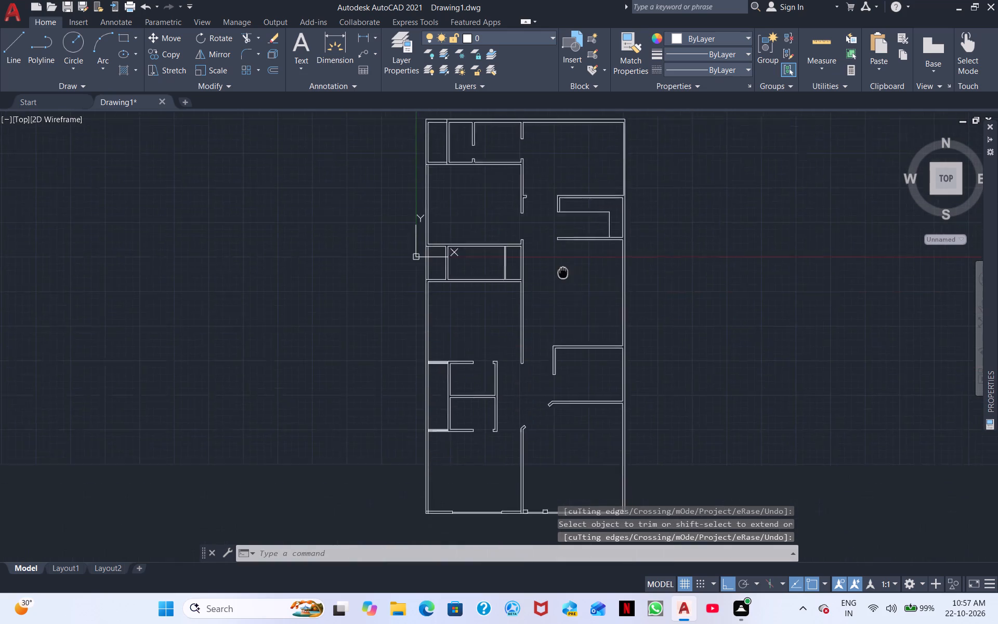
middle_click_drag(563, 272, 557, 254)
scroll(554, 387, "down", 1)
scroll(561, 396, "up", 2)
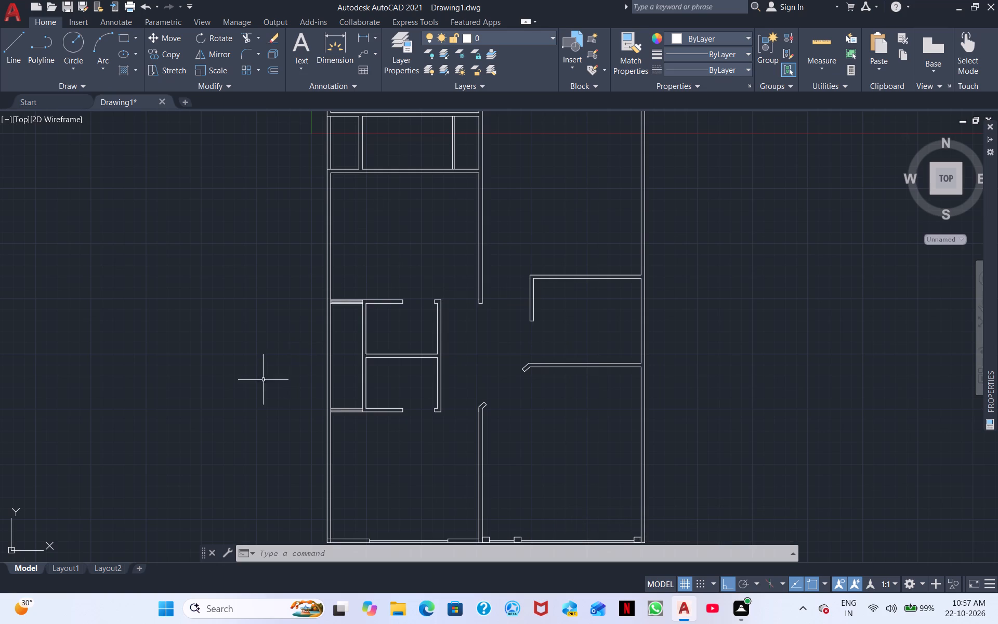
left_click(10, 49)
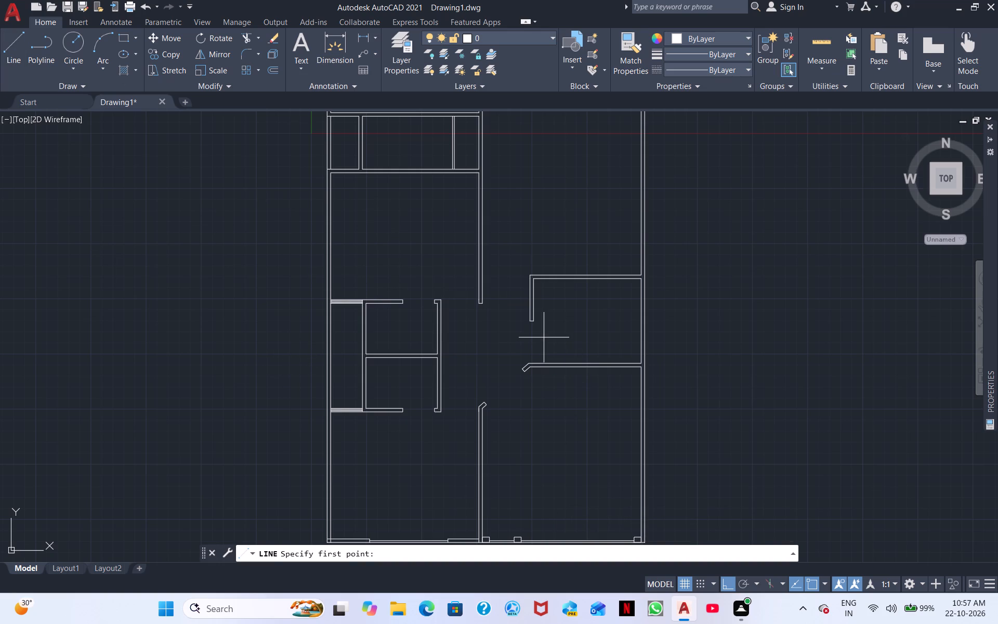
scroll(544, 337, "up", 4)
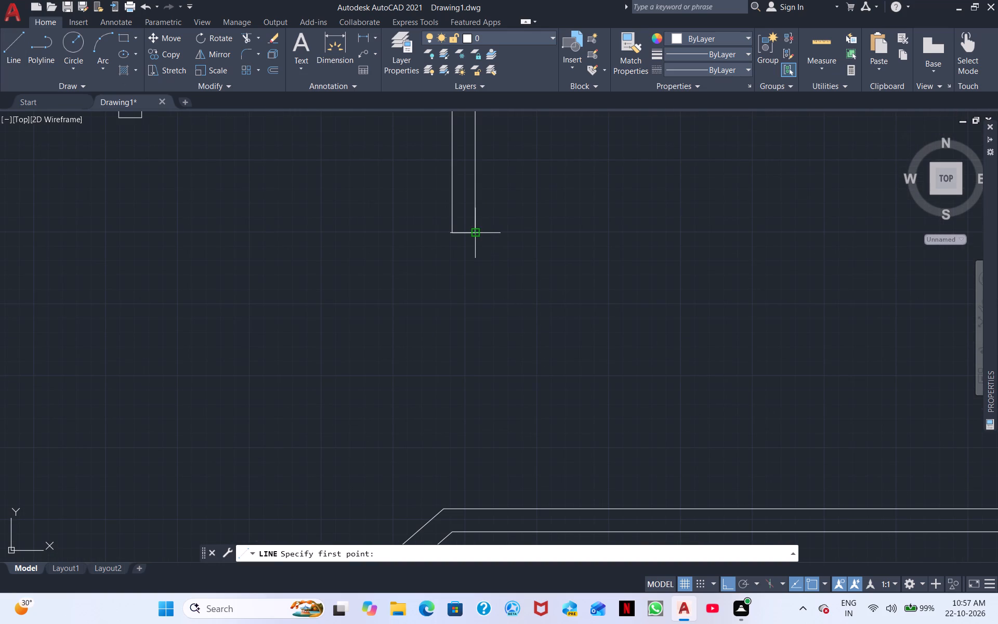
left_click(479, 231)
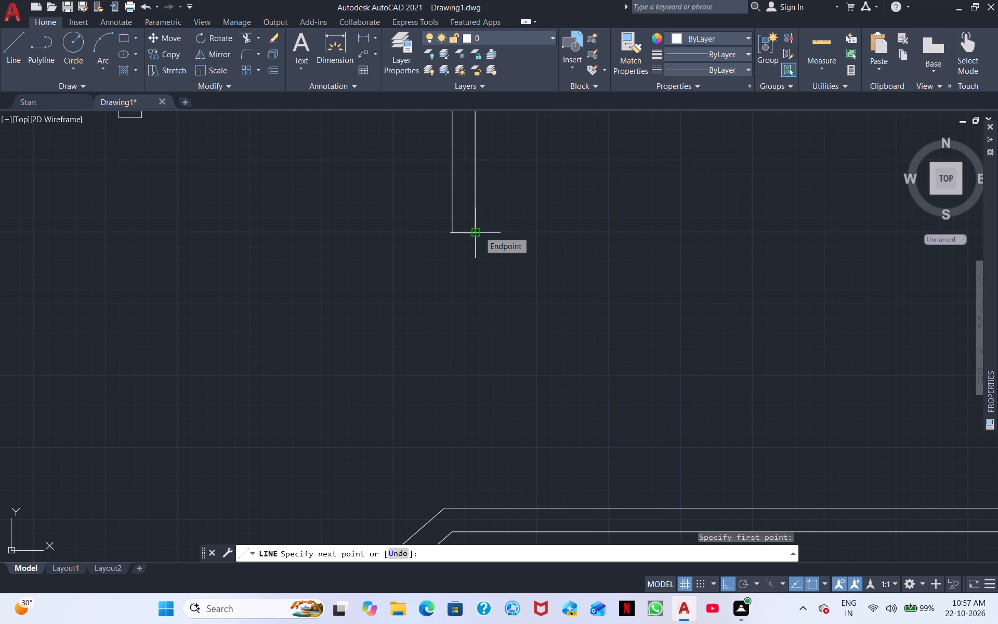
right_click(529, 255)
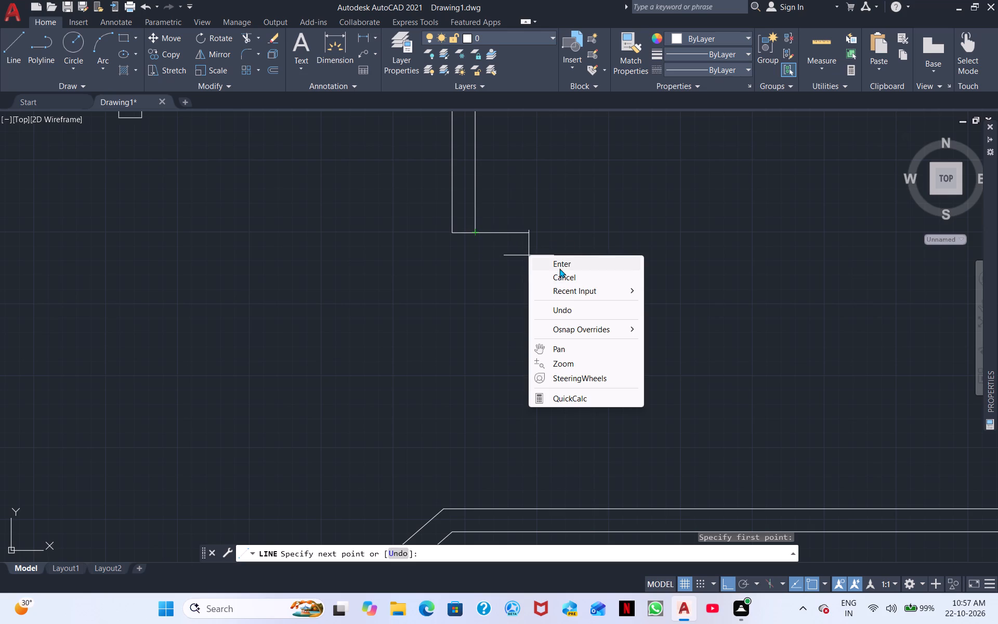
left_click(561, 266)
Draw a horizontal line across the lower-right room's short vertical wall, just above its free end, and on to the right exterior wall's inner line.
right_click(563, 258)
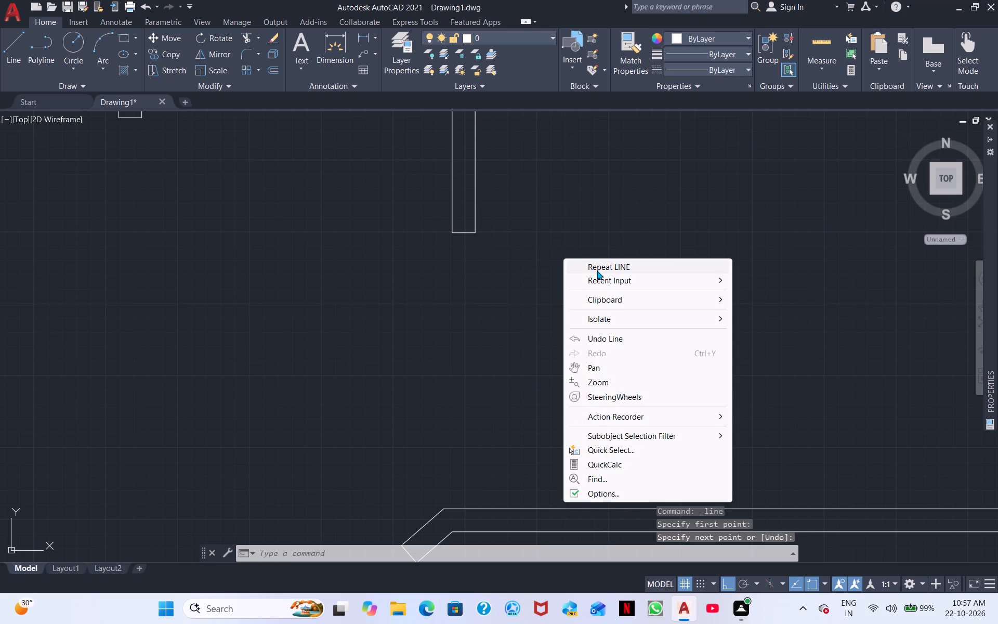
left_click(598, 270)
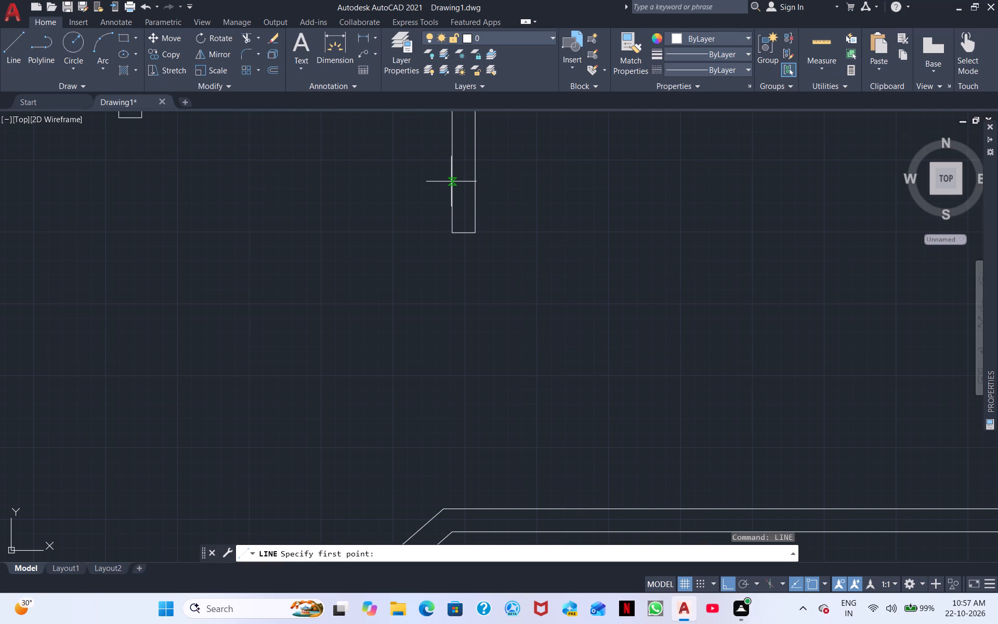
left_click(454, 181)
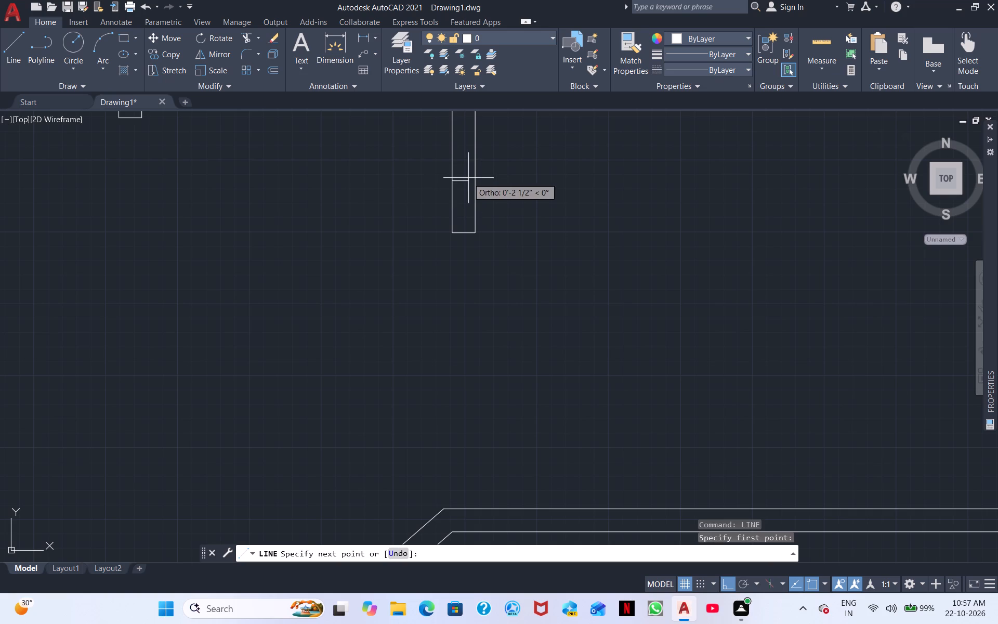
left_click(477, 179)
scroll(652, 238, "down", 3)
middle_click_drag(737, 258, 597, 298)
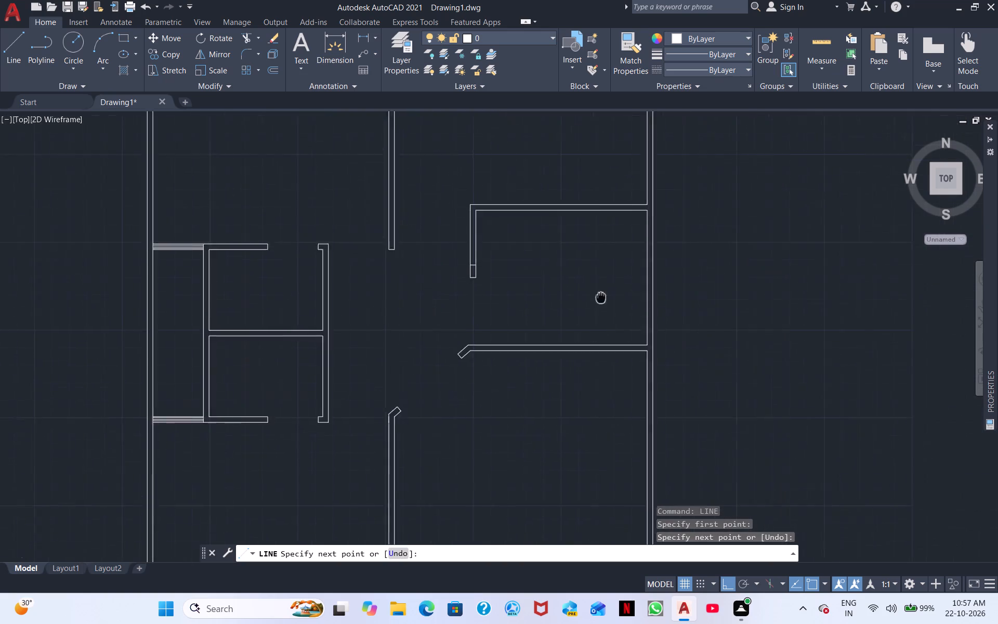
middle_click_drag(597, 298, 510, 330)
left_click(553, 297)
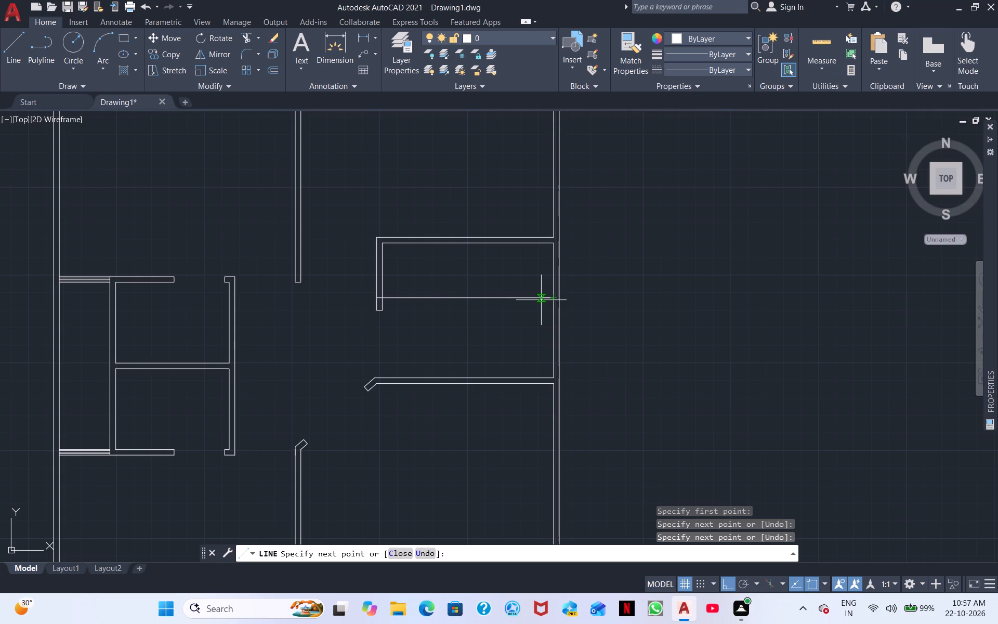
right_click(470, 334)
left_click(507, 345)
Extend the upper partition's lower line and the diagonal-ended partition's upper line to the right exterior wall's outer line.
scroll(441, 304, "up", 2)
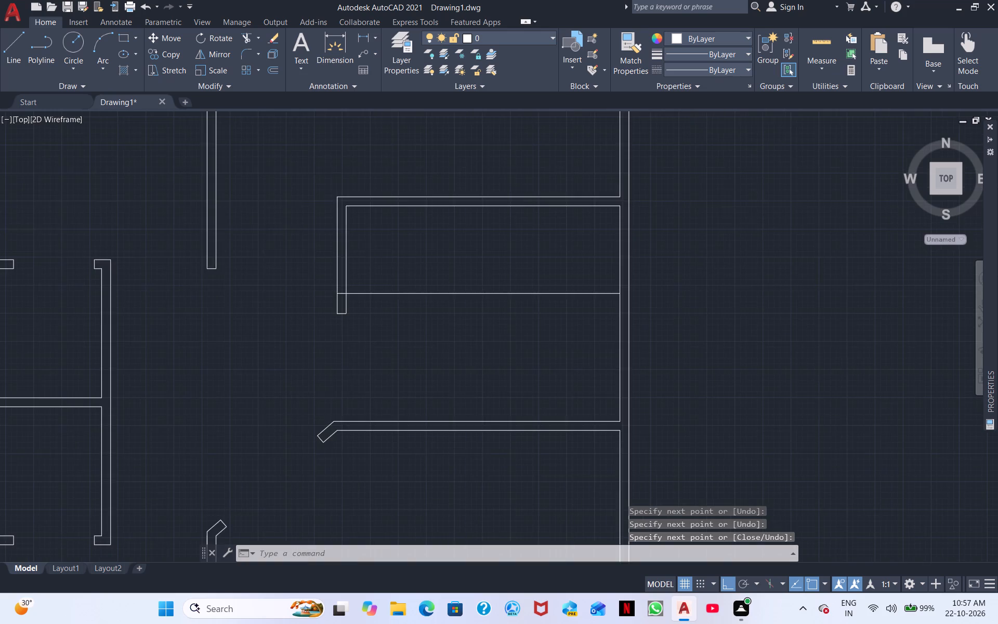
middle_click_drag(434, 328, 292, 397)
scroll(282, 400, "down", 1)
middle_click_drag(246, 341, 388, 363)
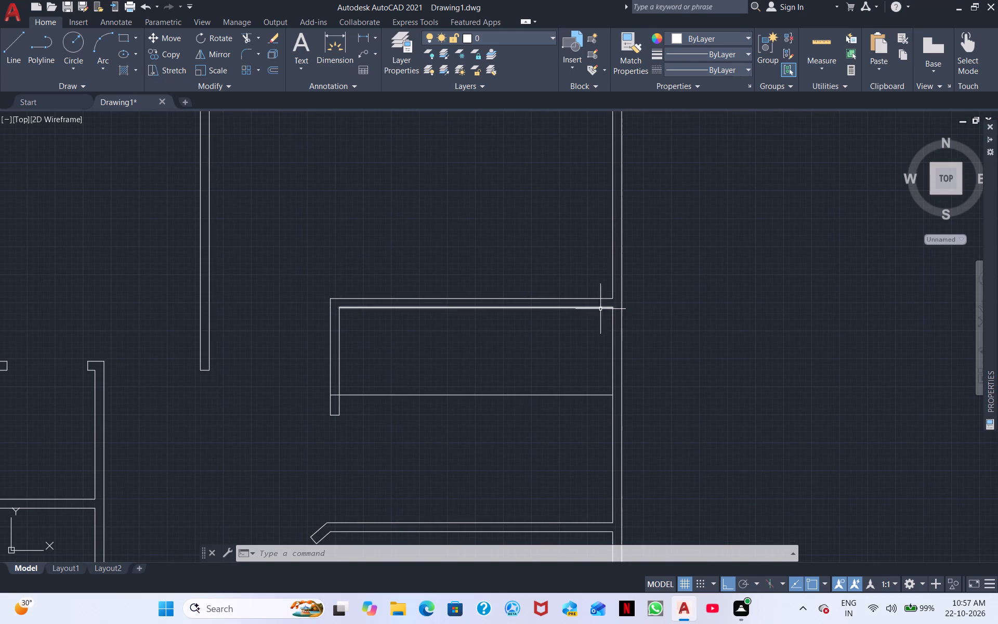
right_click(761, 297)
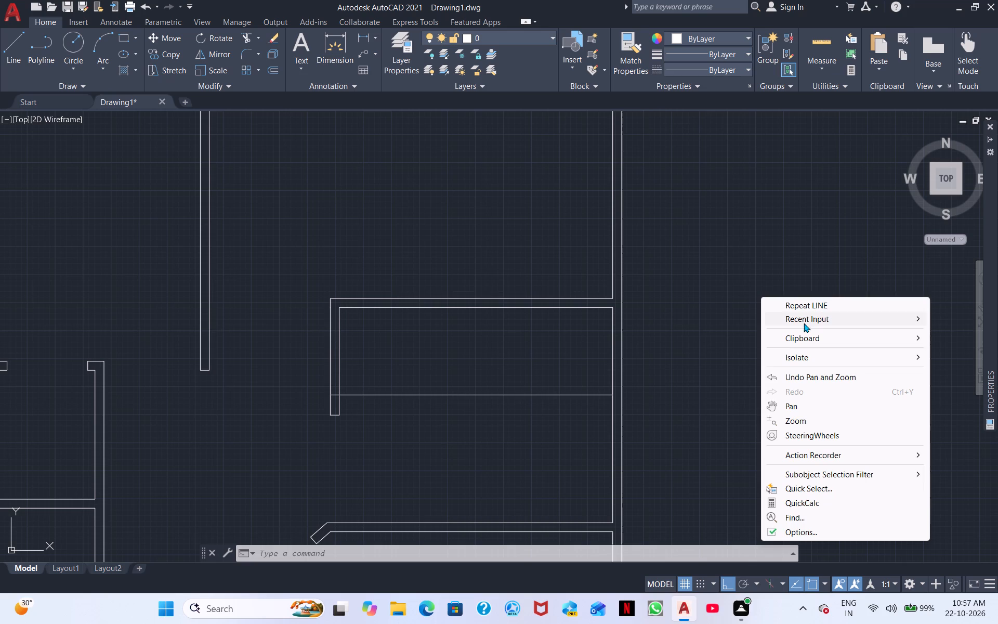
left_click(811, 318)
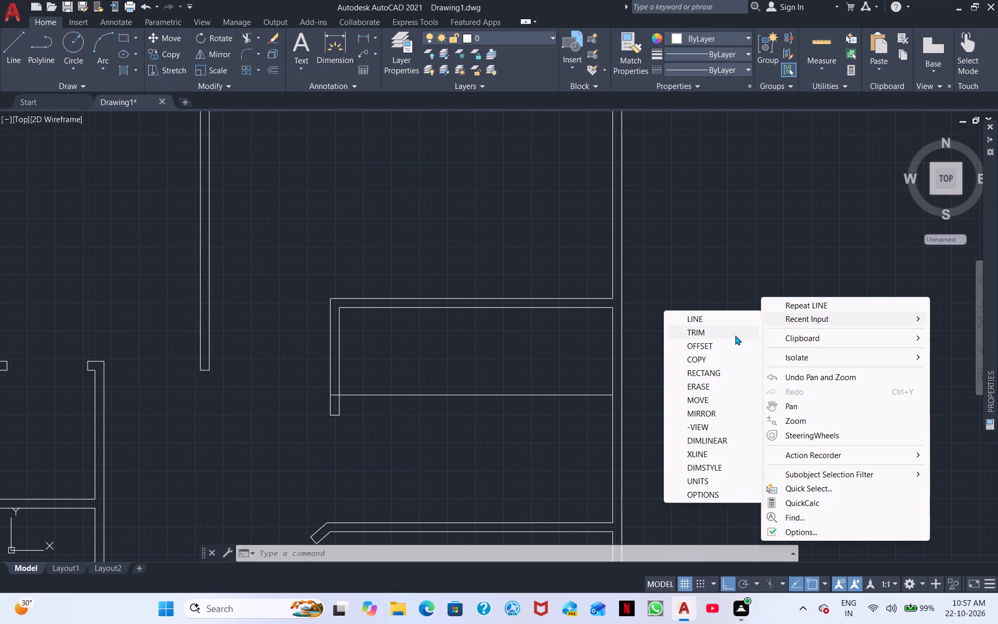
left_click(735, 335)
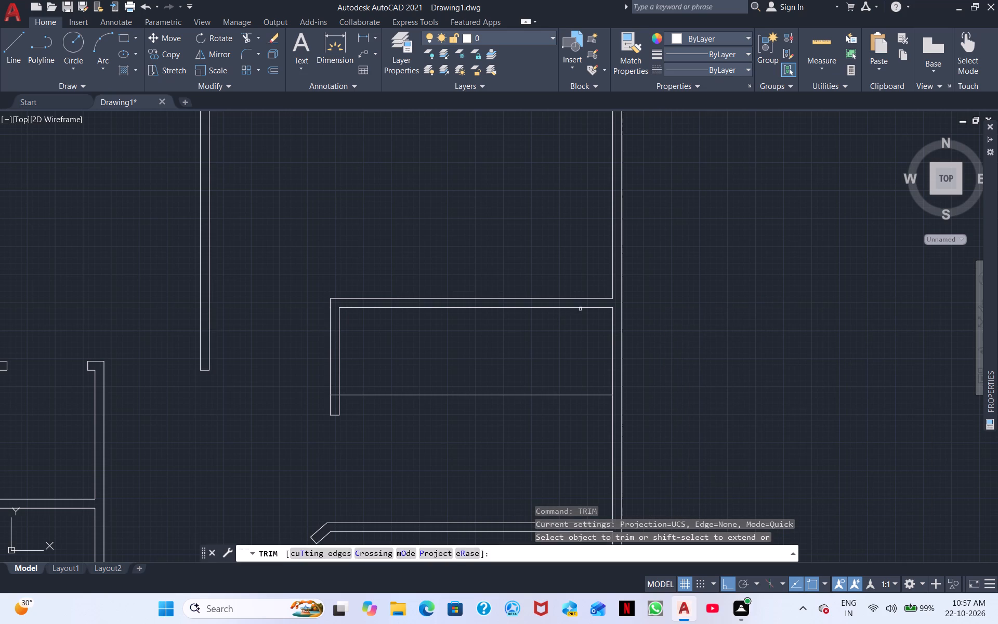
left_click(600, 307, "shift")
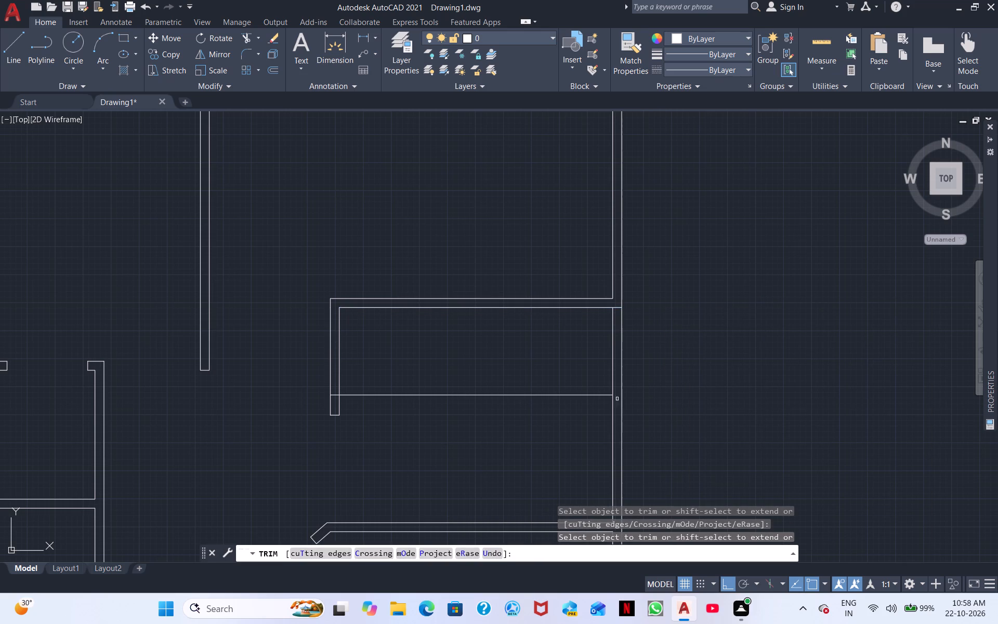
middle_click_drag(593, 471, 624, 318)
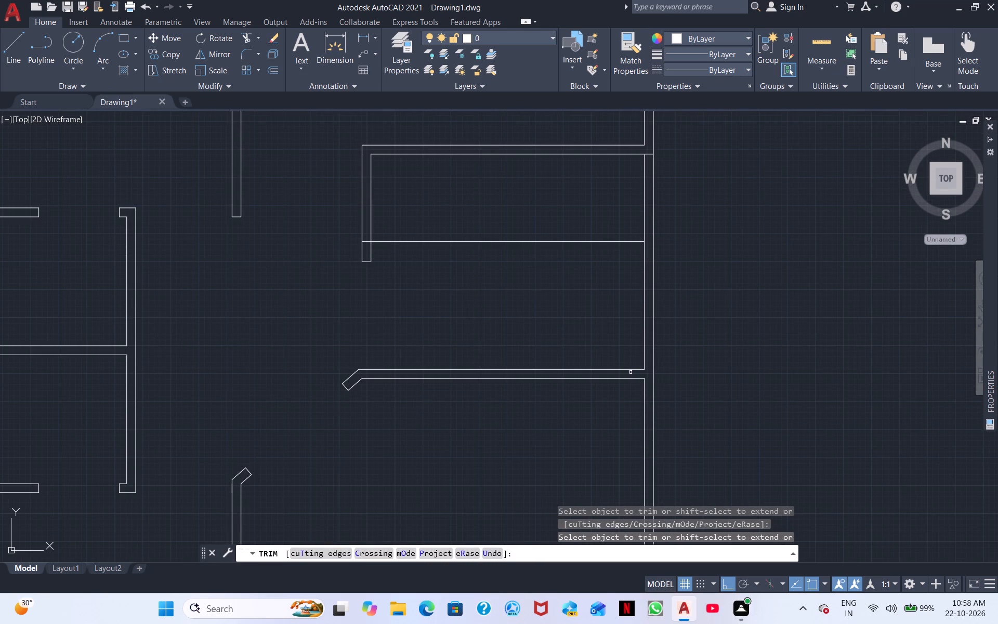
left_click(633, 369, "shift")
Trim both lines of the right exterior wall between the upper partition and the diagonal-ended partition.
left_click_drag(641, 329, 662, 319)
left_click_drag(633, 207, 663, 202)
right_click(705, 227)
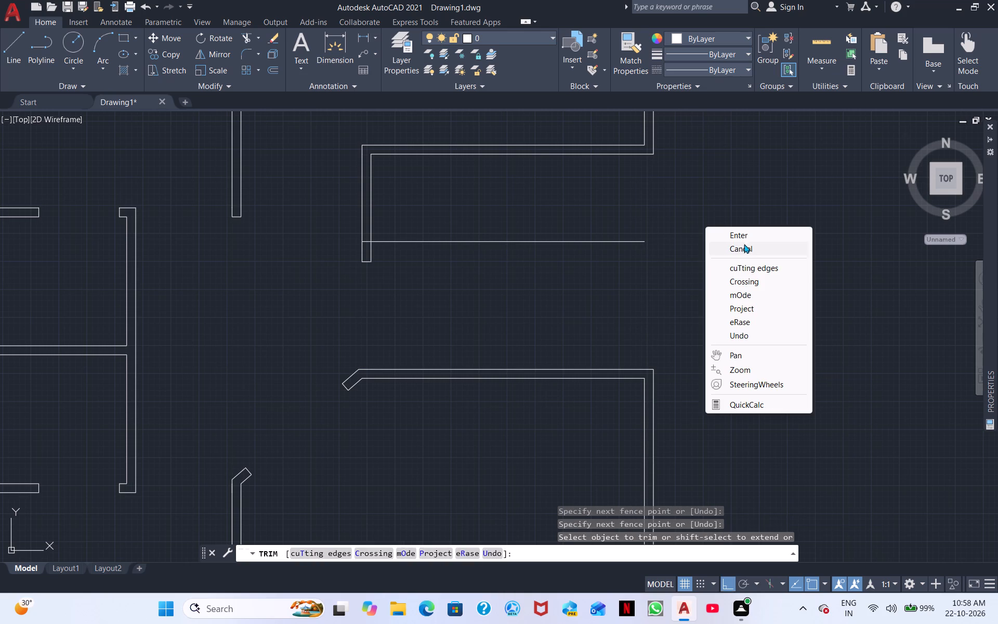
left_click(745, 237)
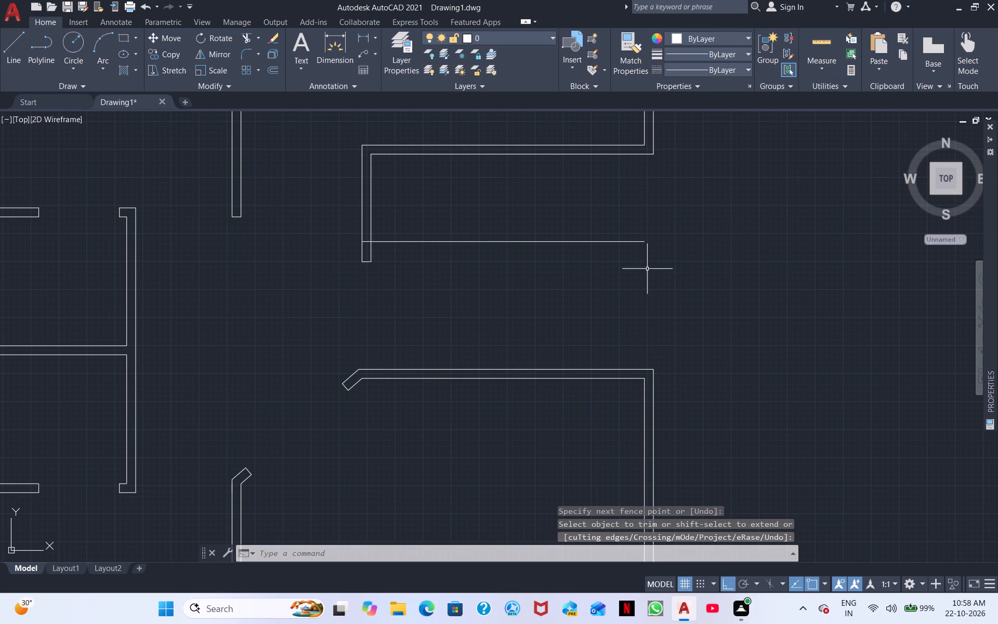
Load the ACAD_ISO02W100 ISO dash linetype from acad.lin into the drawing.
scroll(559, 266, "down", 1)
middle_click_drag(606, 253, 613, 281)
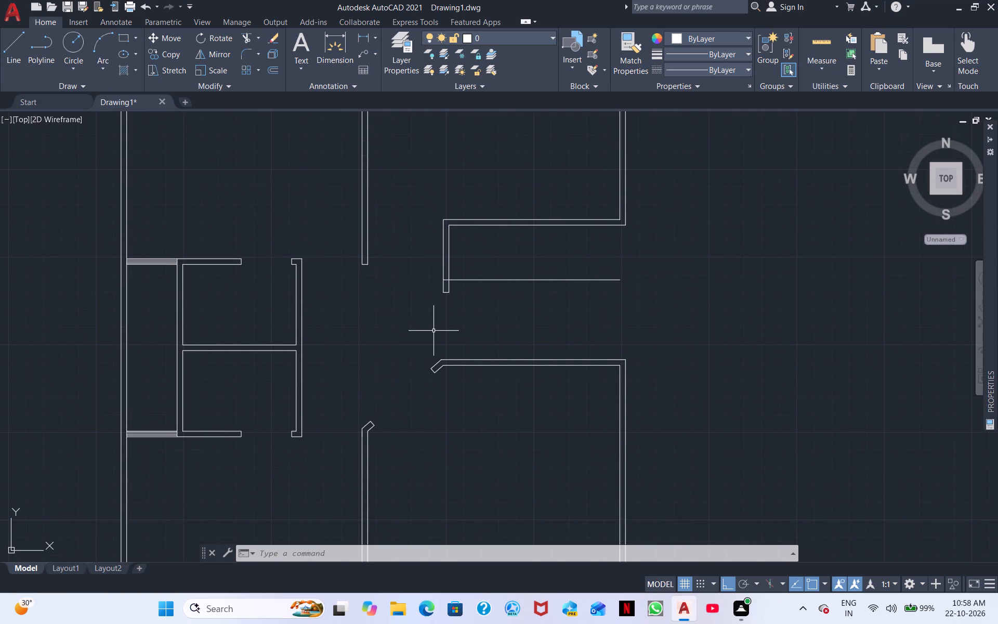
left_click(747, 70)
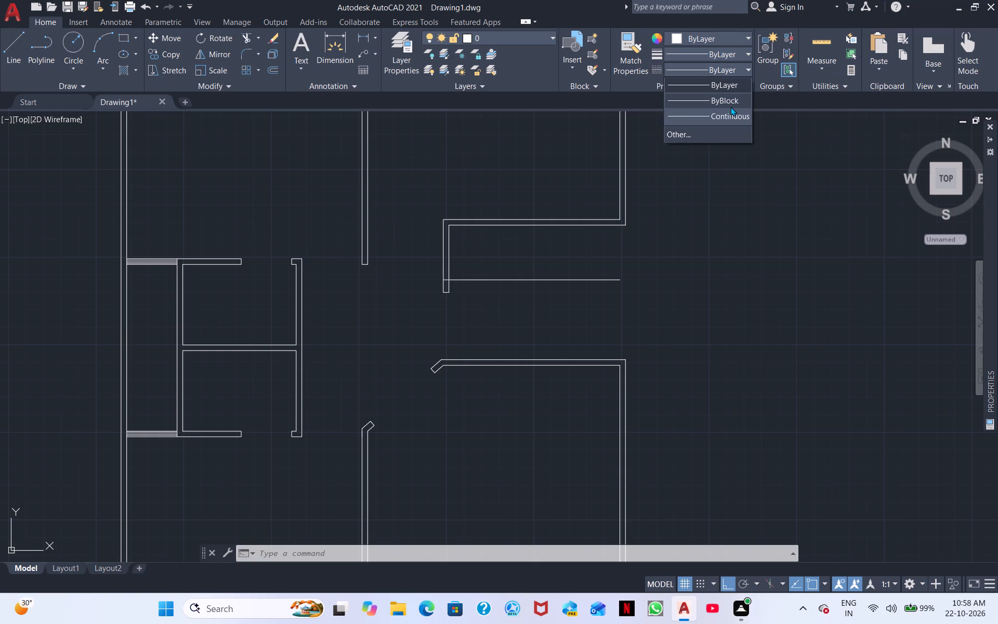
left_click(703, 136)
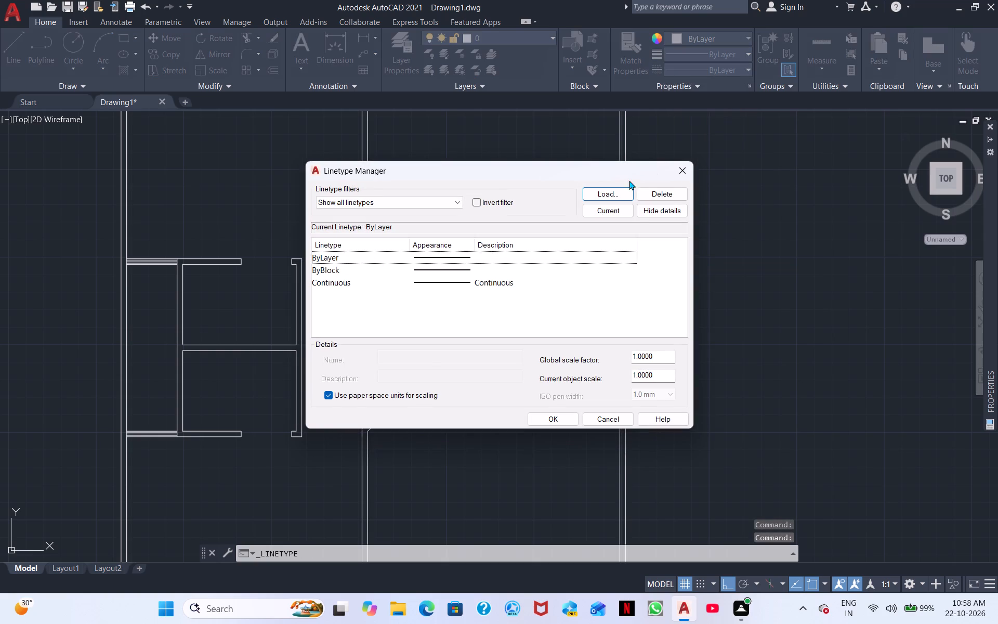
left_click(610, 197)
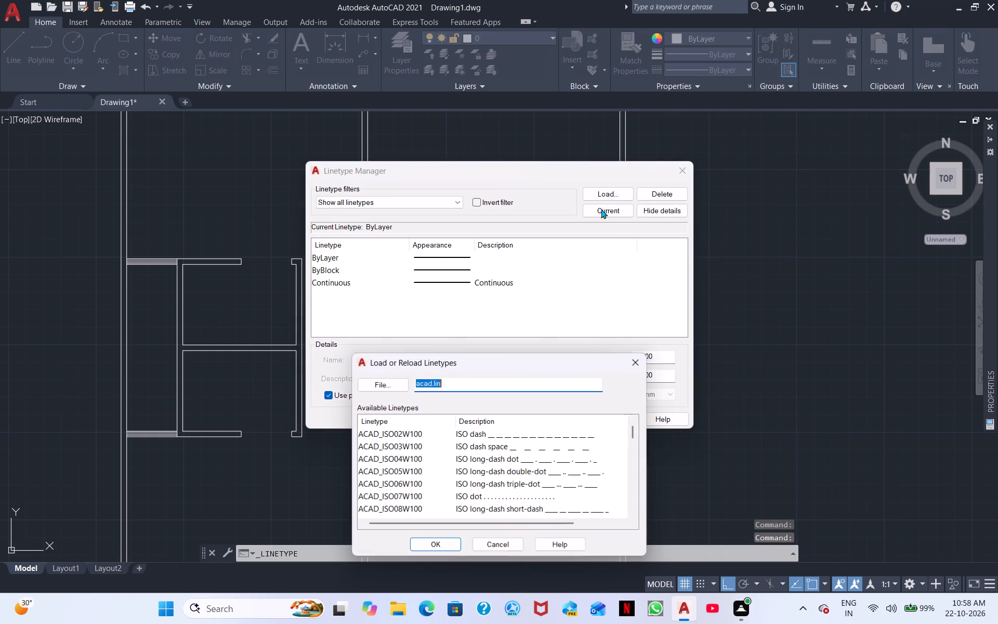
left_click(529, 439)
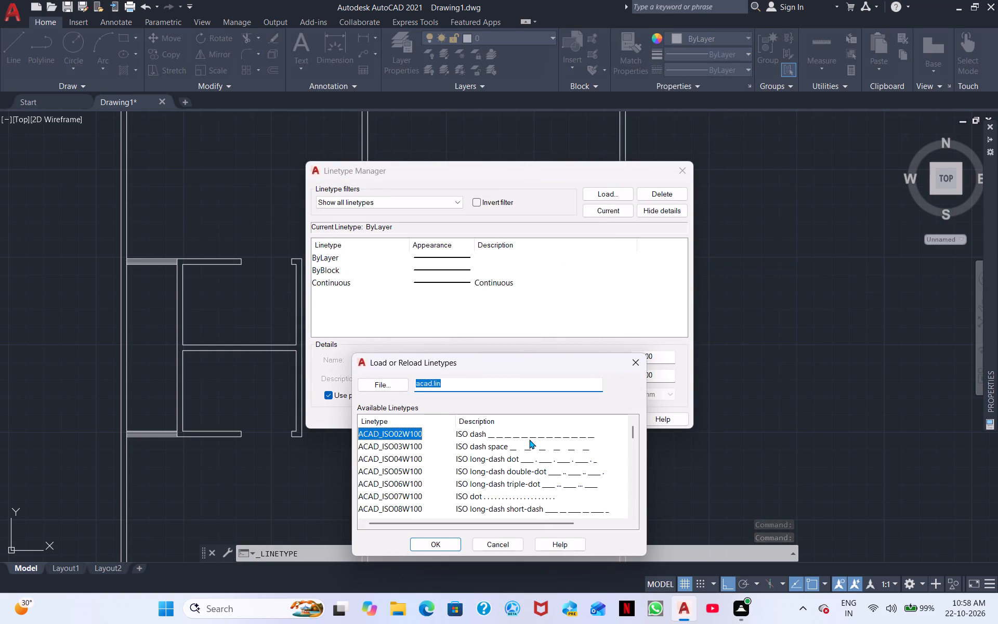
left_click(452, 541)
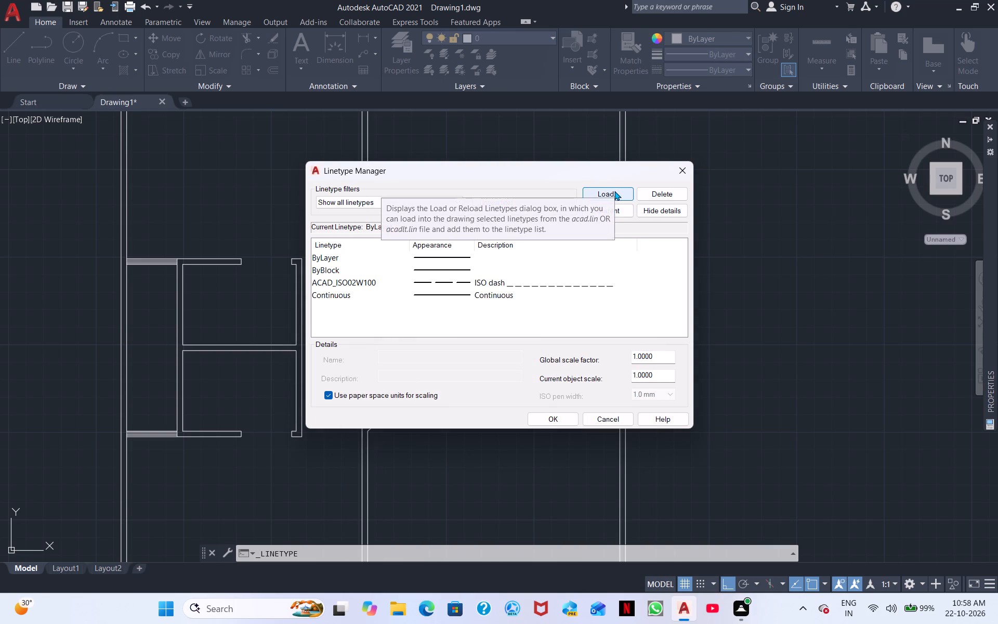
left_click(502, 278)
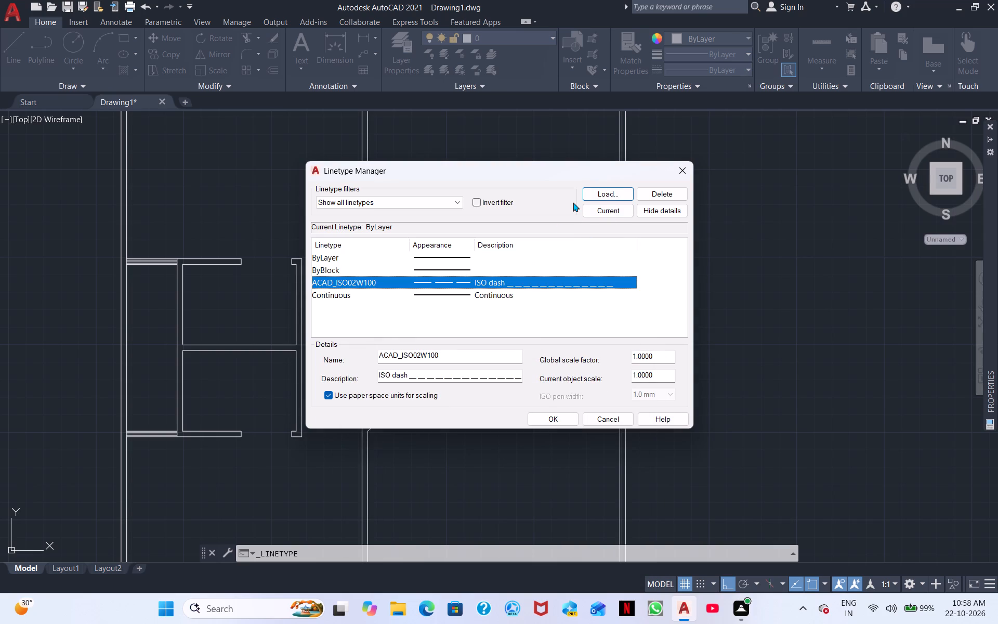
left_click(548, 419)
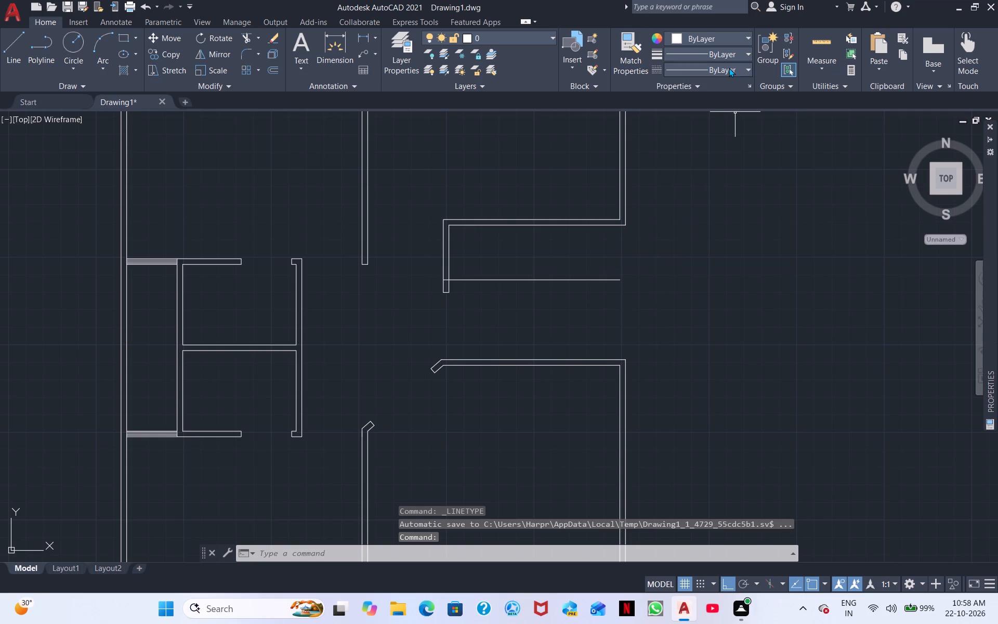
Make ACAD_ISO02W100 the current linetype for new objects.
left_click(729, 68)
left_click(708, 113)
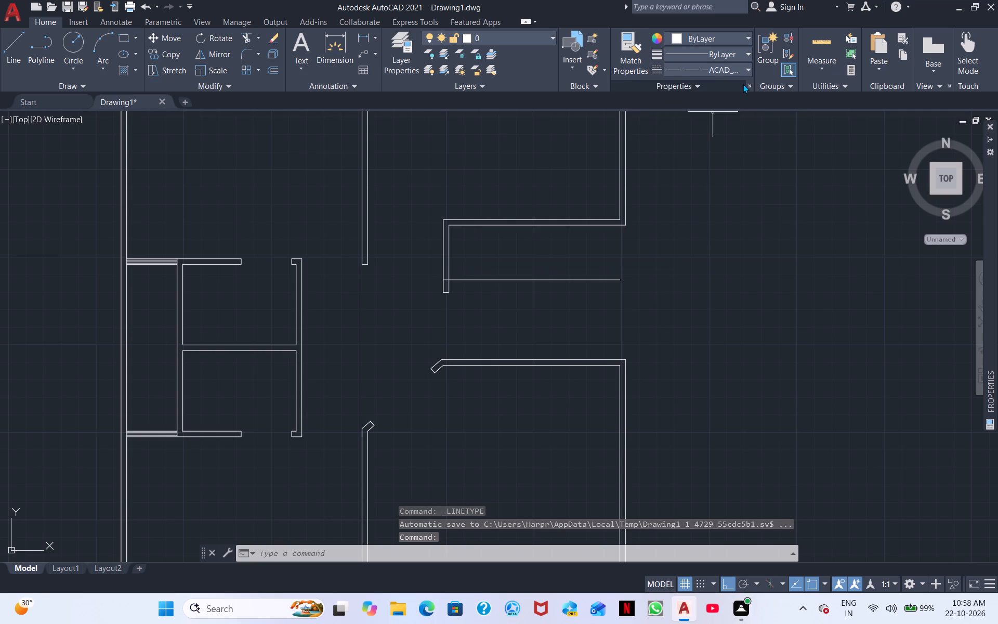
left_click(745, 84)
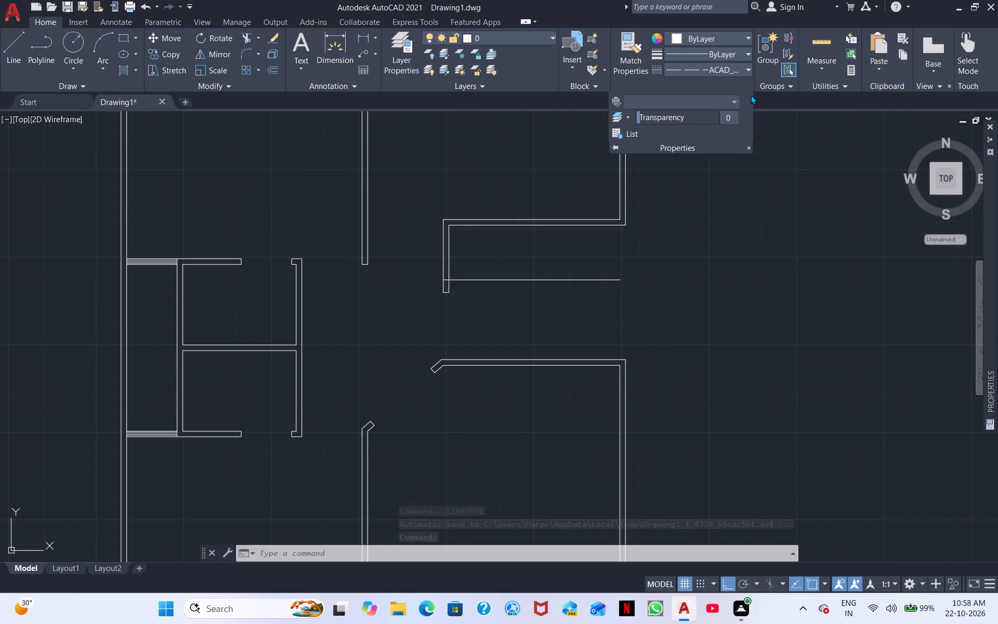
left_click(746, 71)
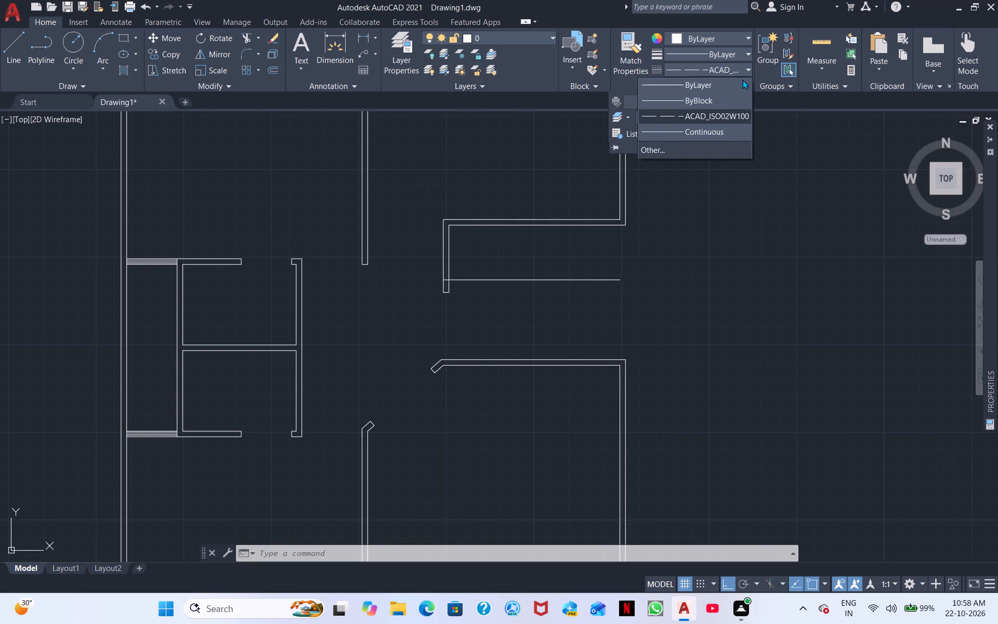
left_click(741, 114)
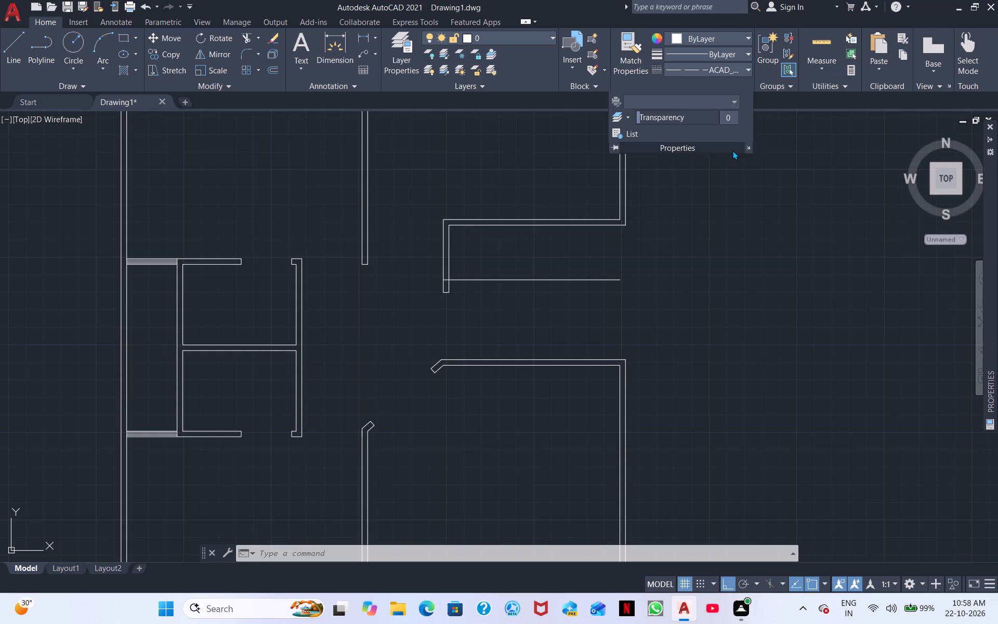
With nothing selected, set the linetype scale for new objects to 0.3 in the object properties.
left_click(746, 144)
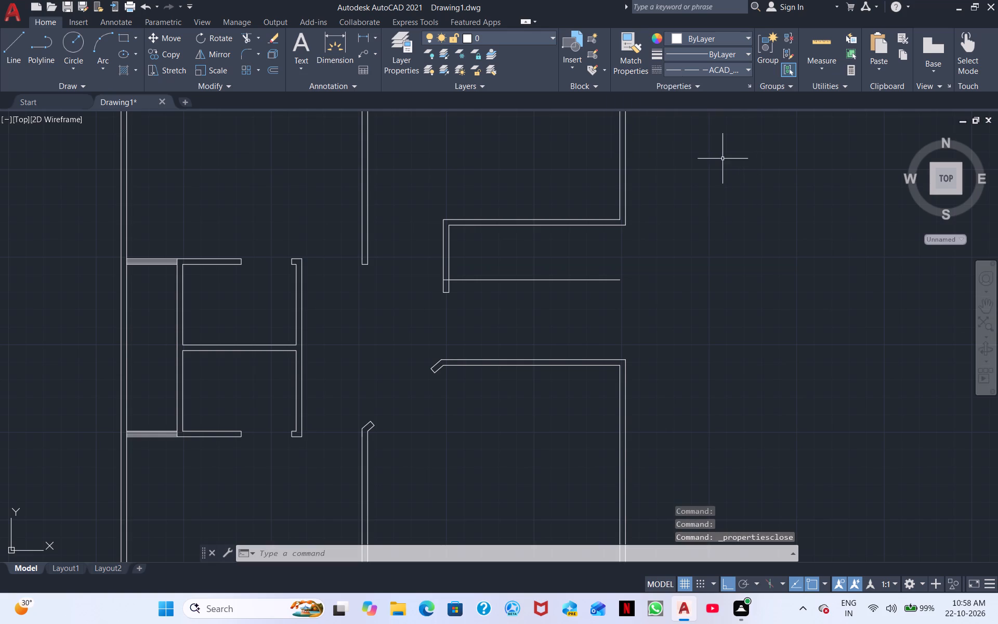
left_click(748, 86)
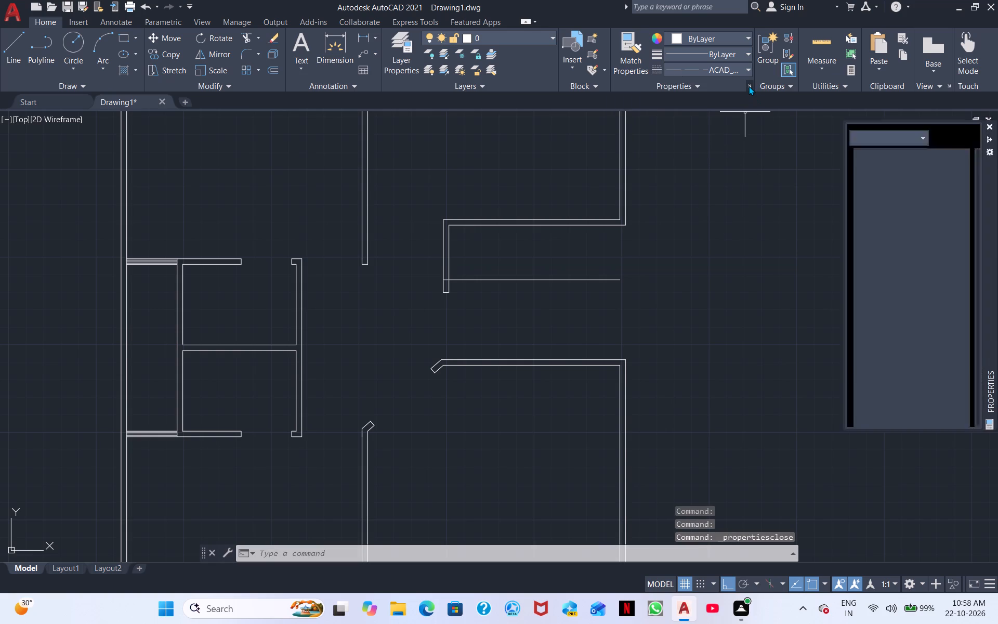
left_click_drag(923, 202, 910, 205)
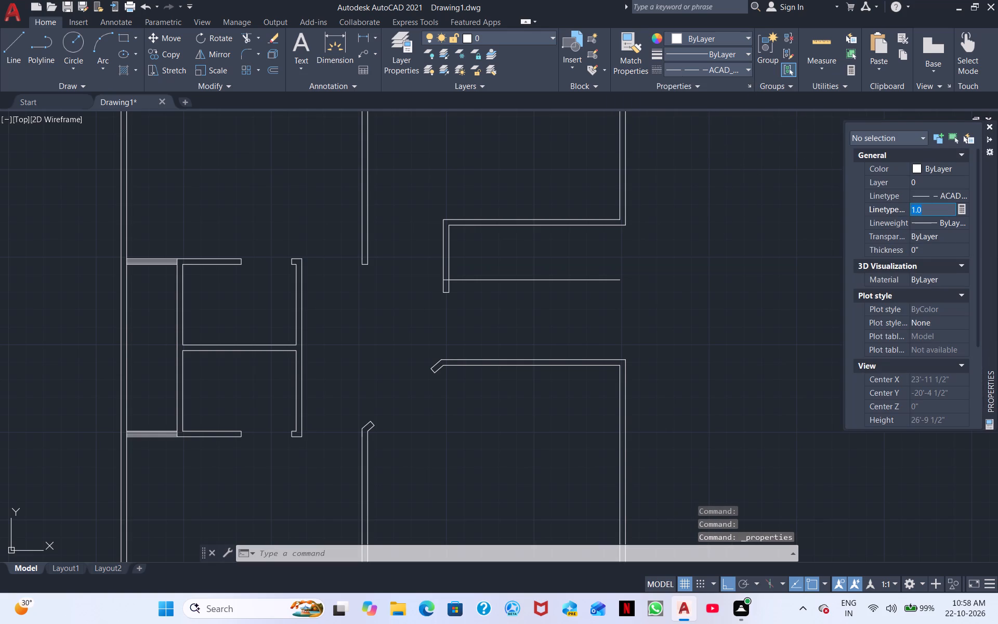
left_click_drag(910, 205, 898, 205)
key("BackSpace")
type("0.3")
key("Return")
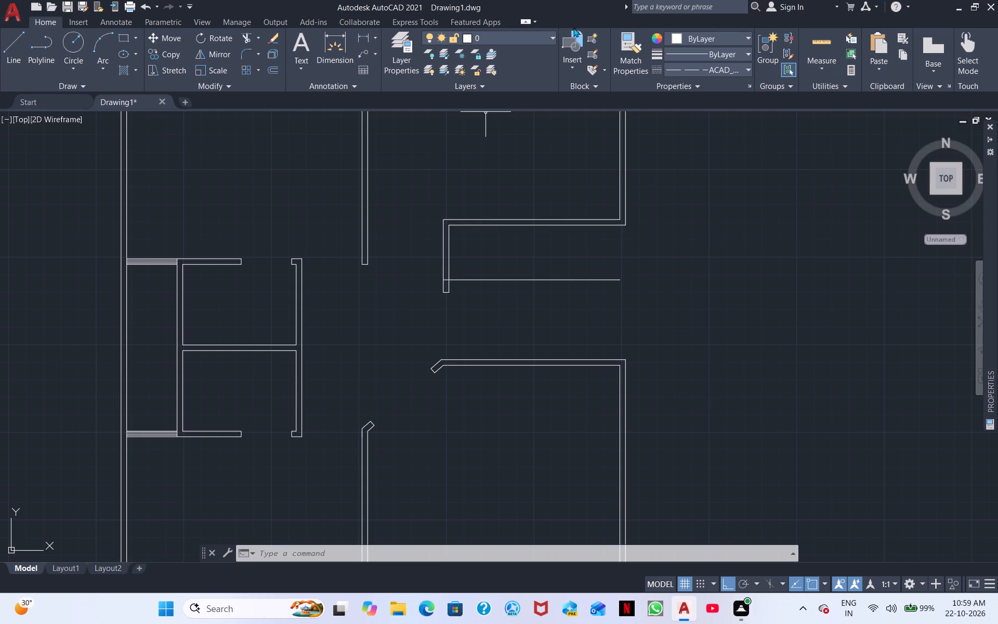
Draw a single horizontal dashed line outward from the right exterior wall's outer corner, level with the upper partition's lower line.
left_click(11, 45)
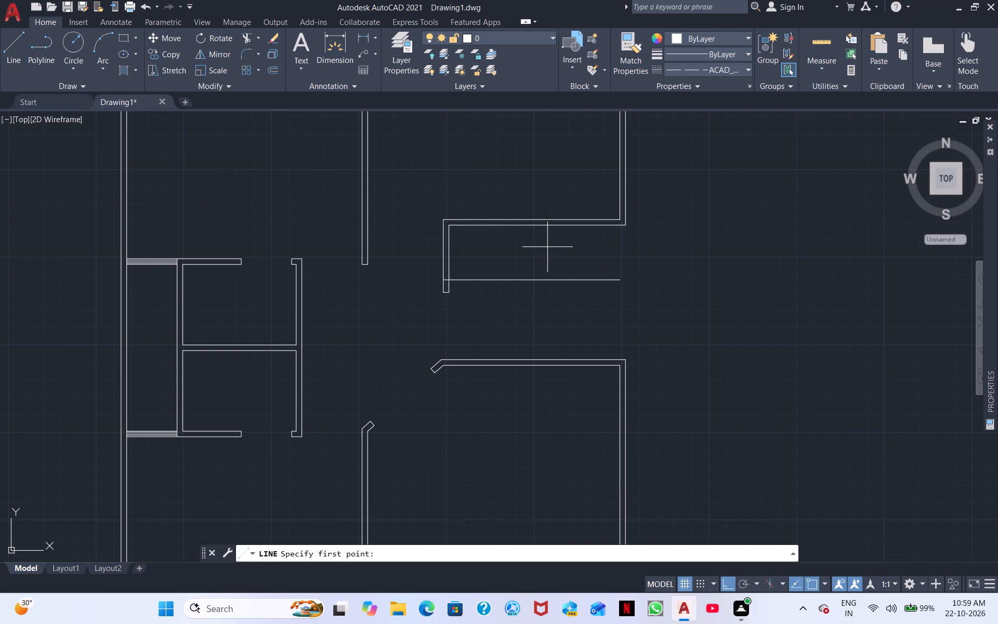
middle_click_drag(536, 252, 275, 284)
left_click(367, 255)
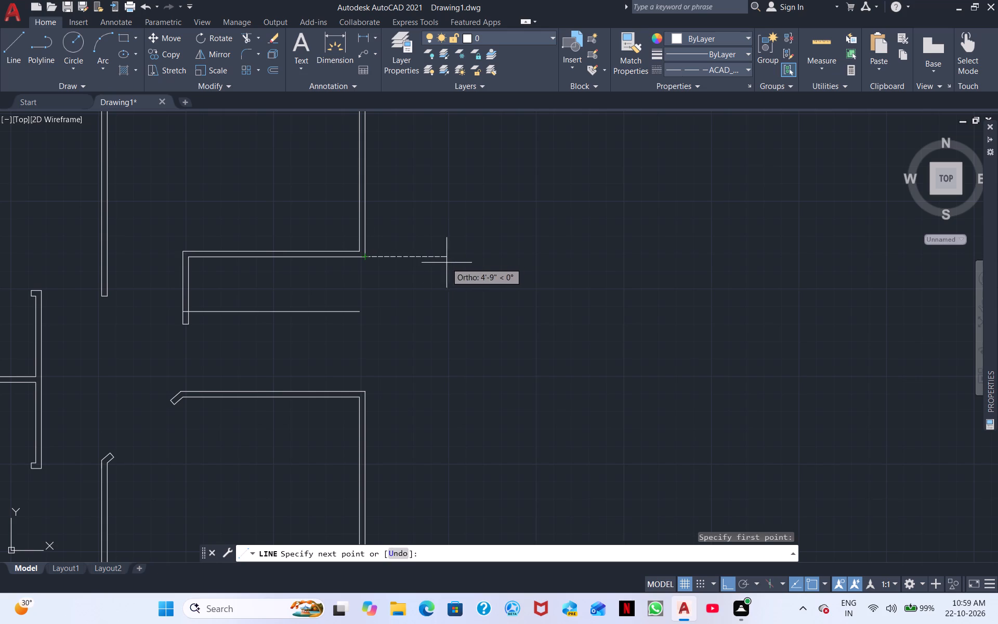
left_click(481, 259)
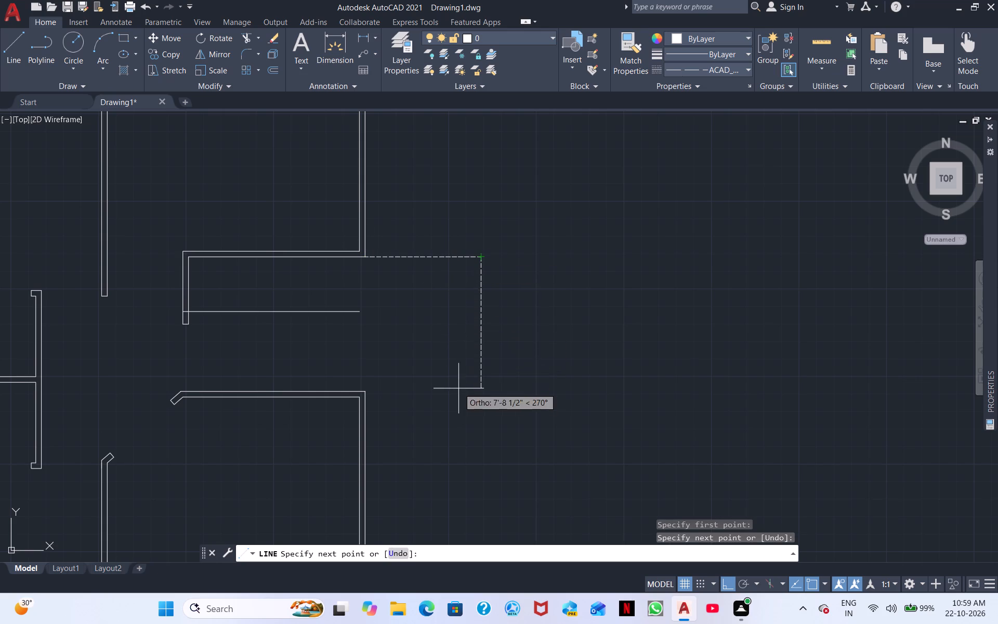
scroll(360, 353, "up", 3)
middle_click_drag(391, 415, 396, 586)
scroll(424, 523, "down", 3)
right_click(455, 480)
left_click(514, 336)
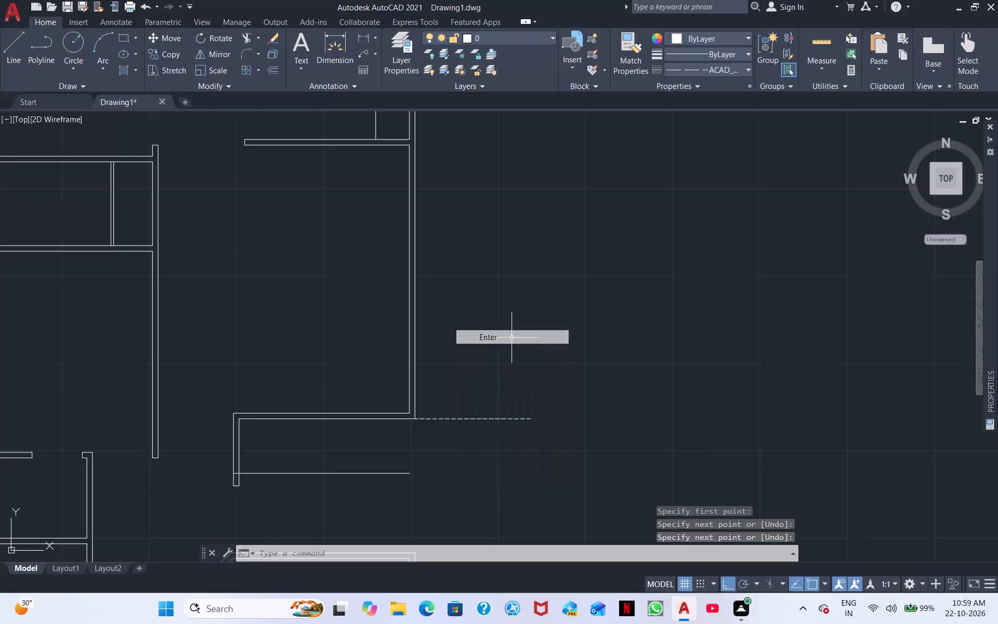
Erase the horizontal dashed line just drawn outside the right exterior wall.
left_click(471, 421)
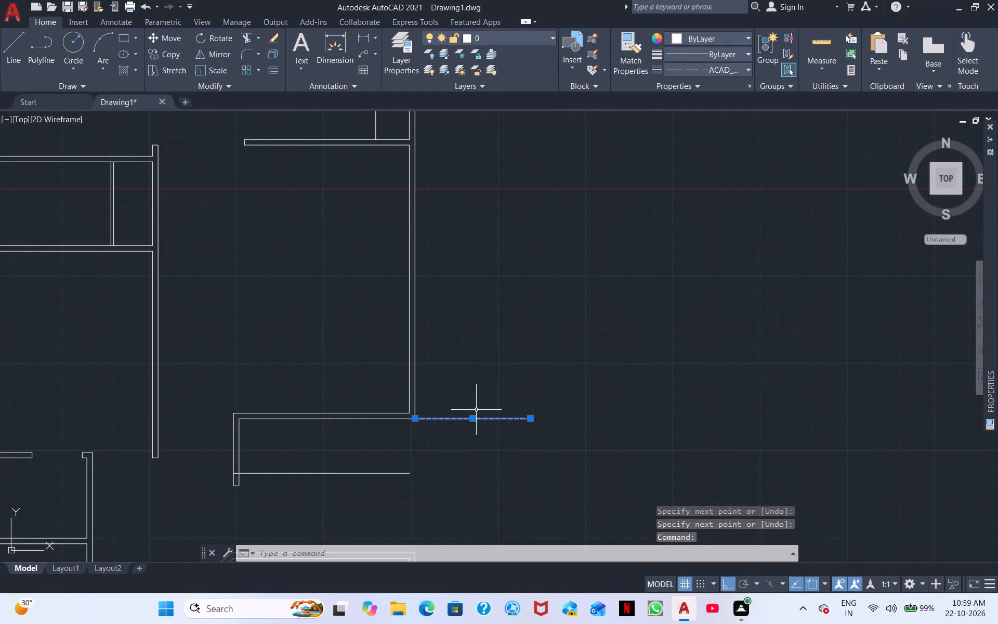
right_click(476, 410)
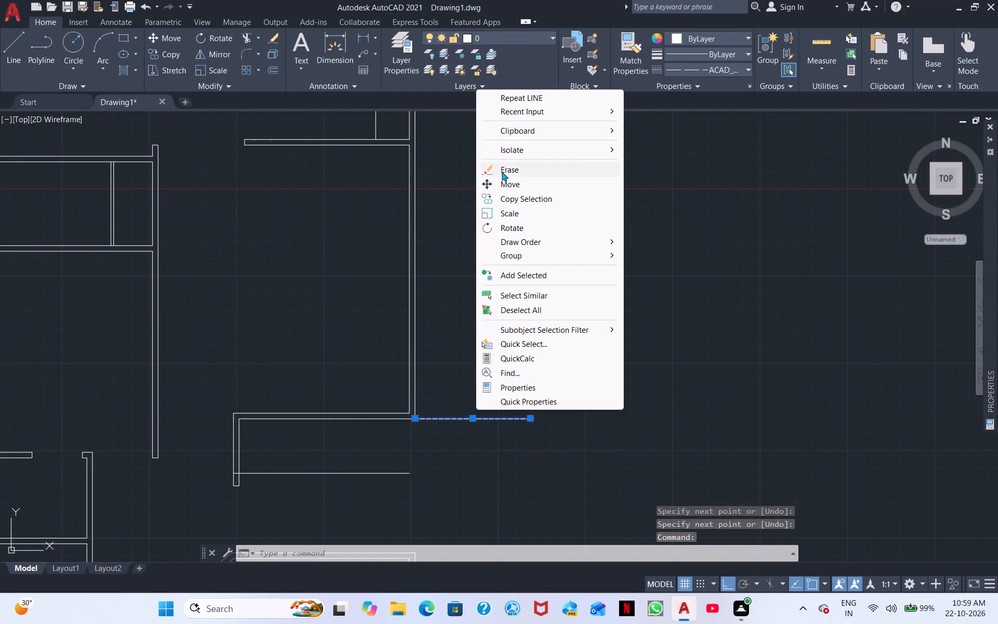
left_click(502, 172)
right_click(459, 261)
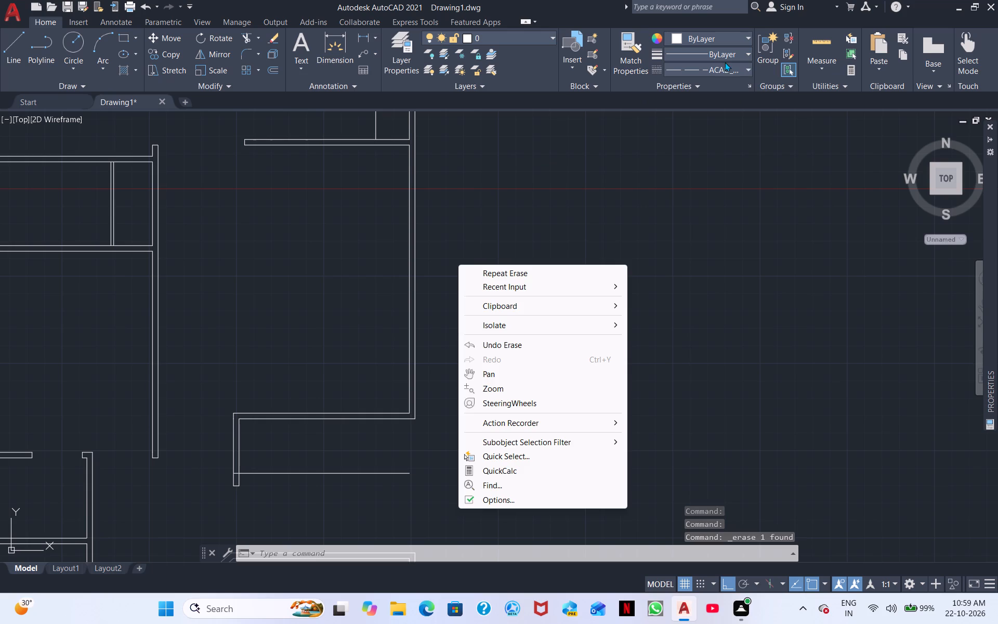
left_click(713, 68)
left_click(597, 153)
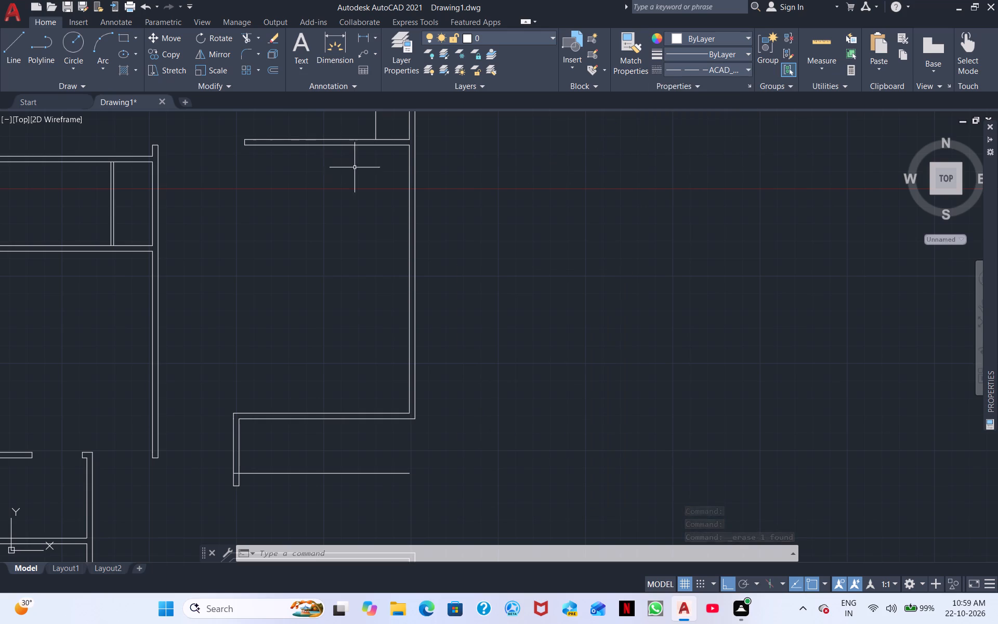
Draw a dashed outline from the upper partition's upper line 6' outward, down level with the diagonal-ended partition's lower line, and back to the exterior wall.
left_click(9, 57)
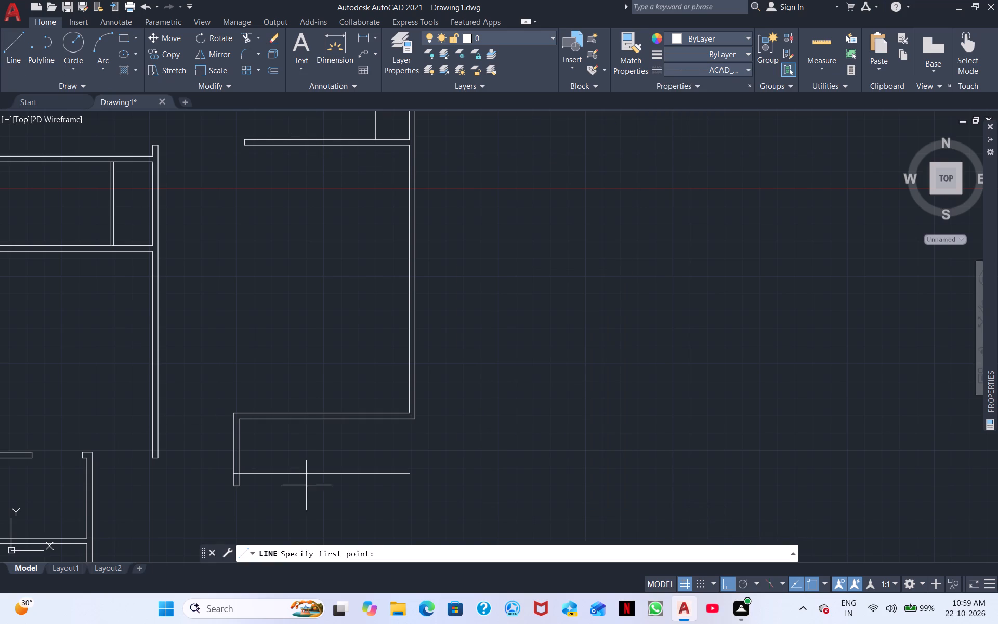
middle_click_drag(398, 464, 398, 424)
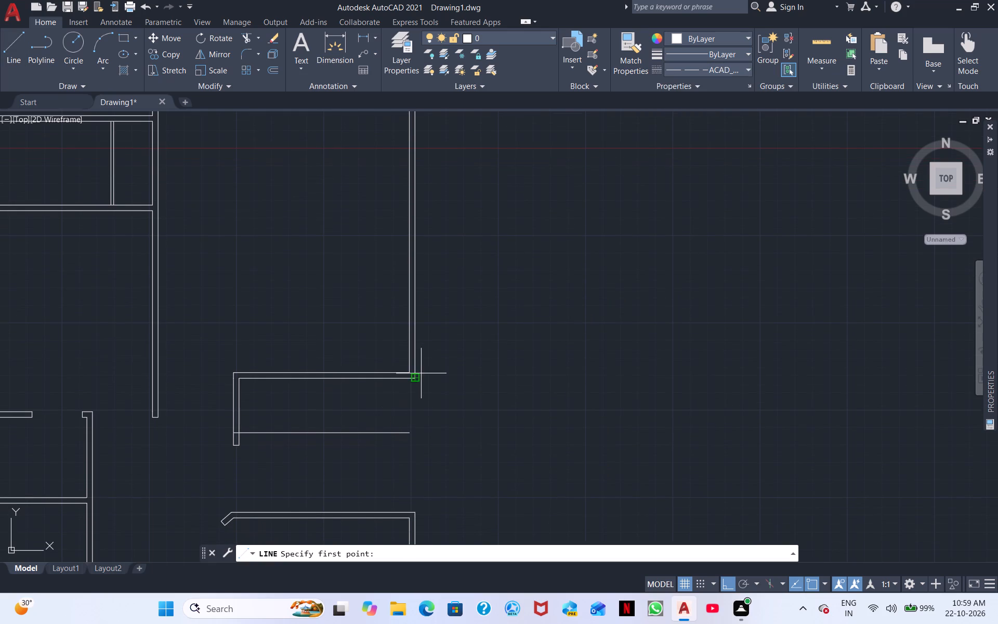
scroll(413, 370, "up", 3)
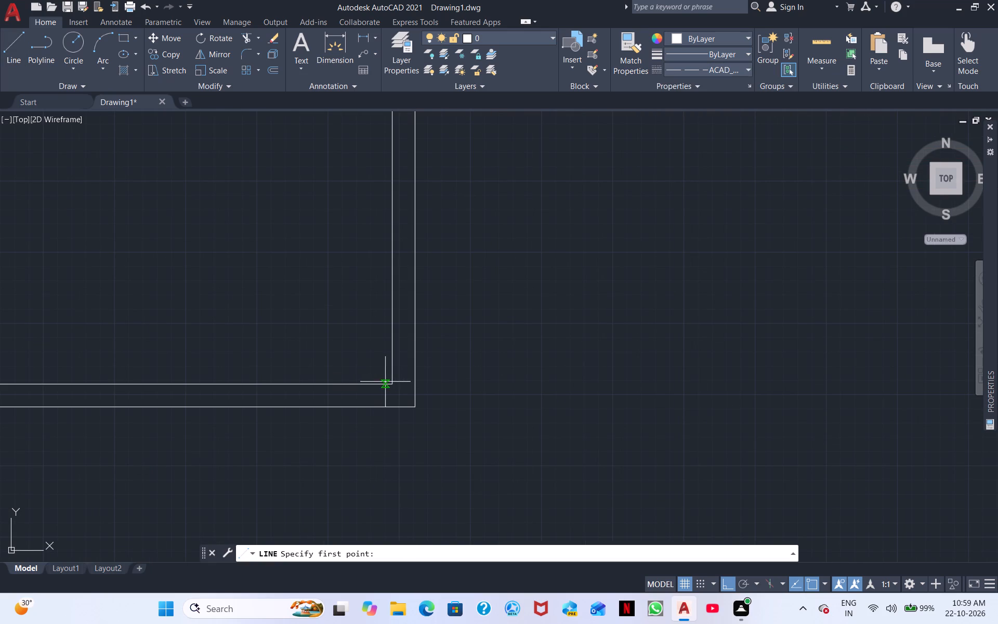
left_click(417, 382)
scroll(475, 388, "down", 2)
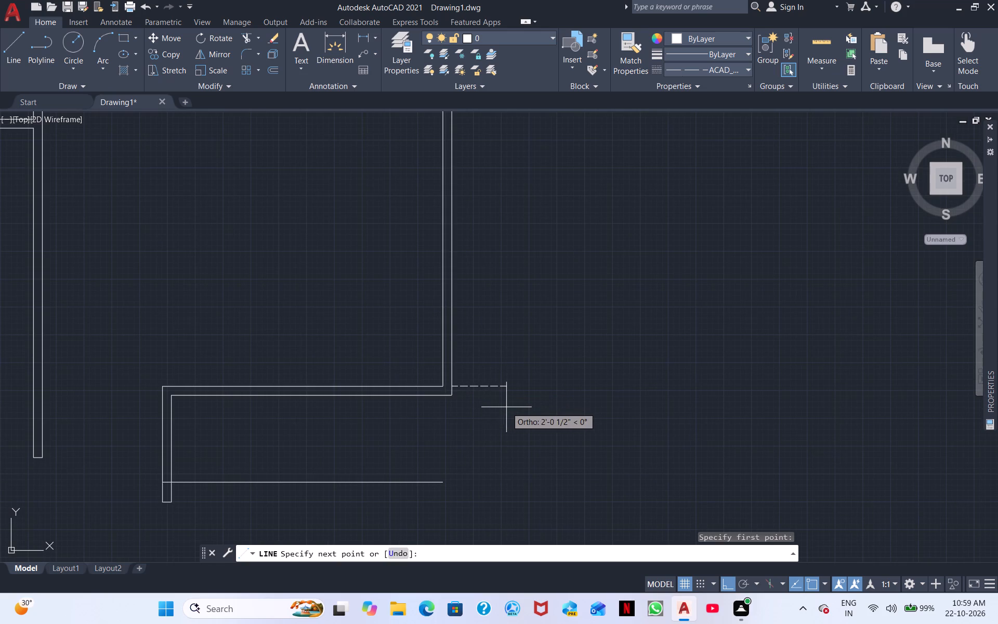
middle_click_drag(489, 390, 340, 290)
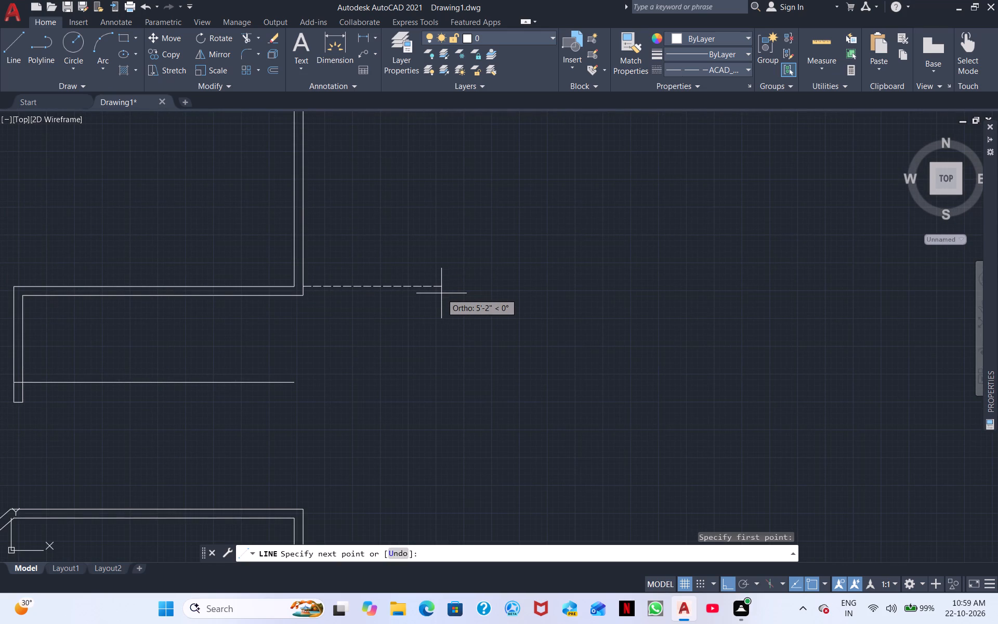
type("6'")
key("Return")
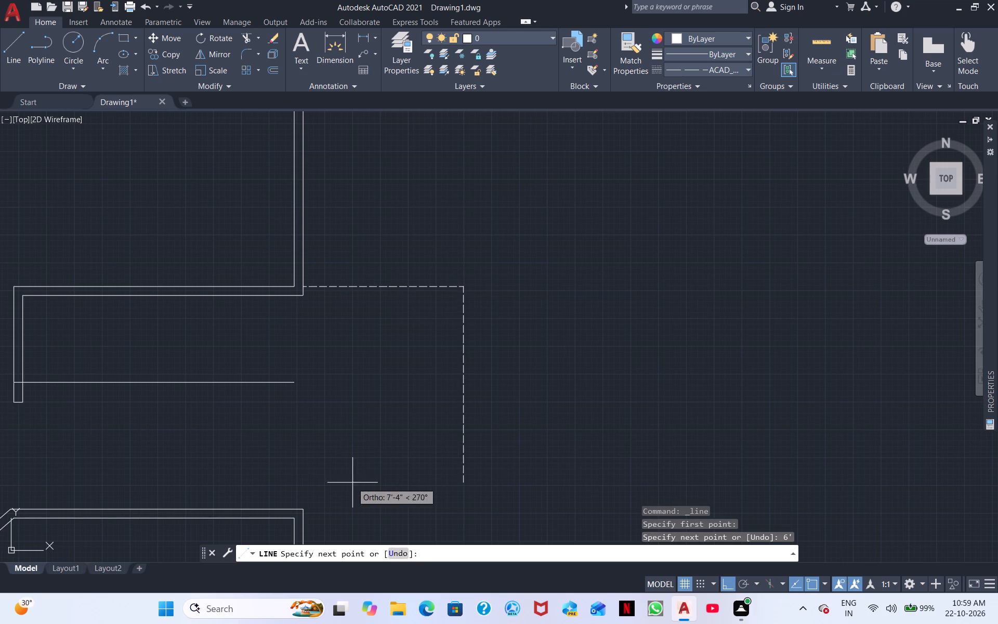
middle_click_drag(340, 510, 341, 396)
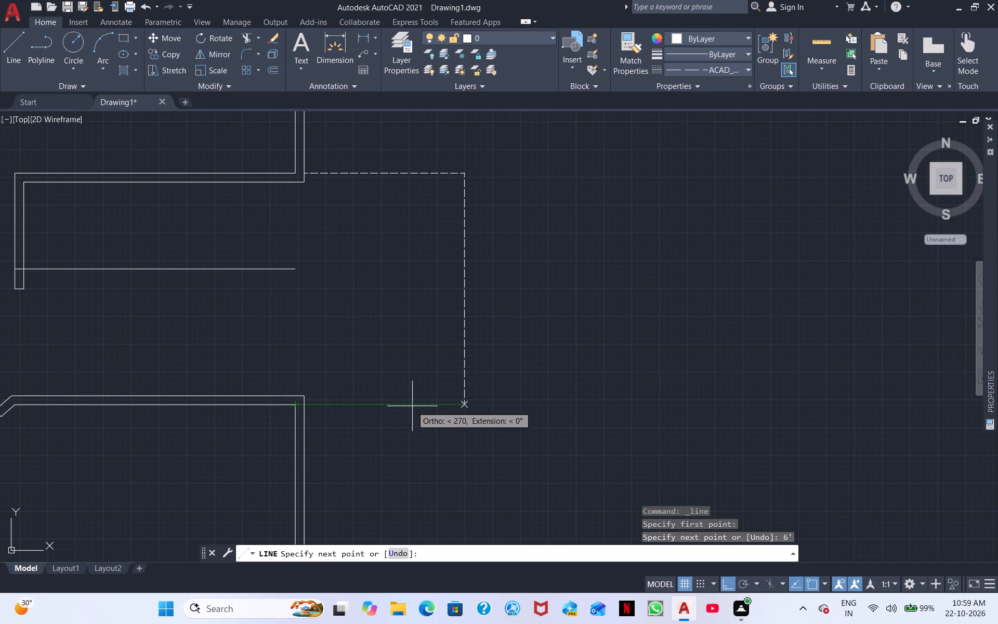
left_click(464, 405)
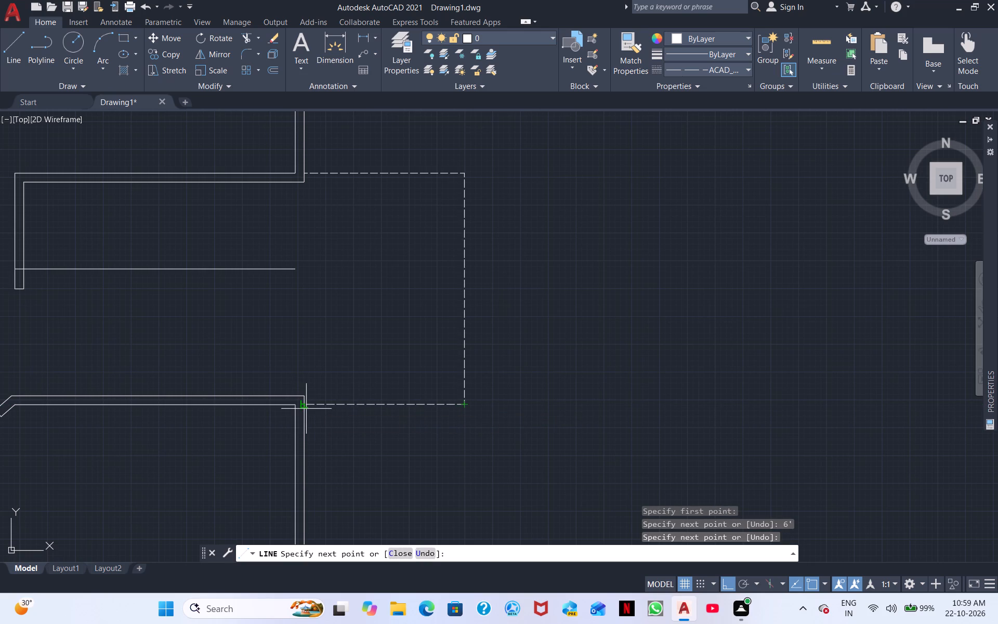
scroll(304, 406, "up", 3)
left_click(298, 406)
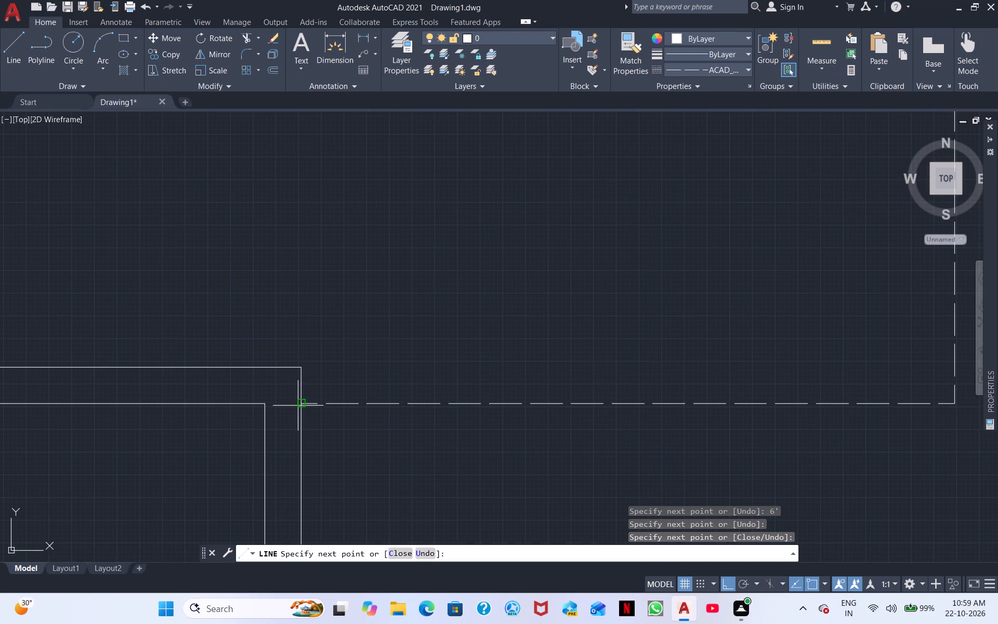
key("Escape")
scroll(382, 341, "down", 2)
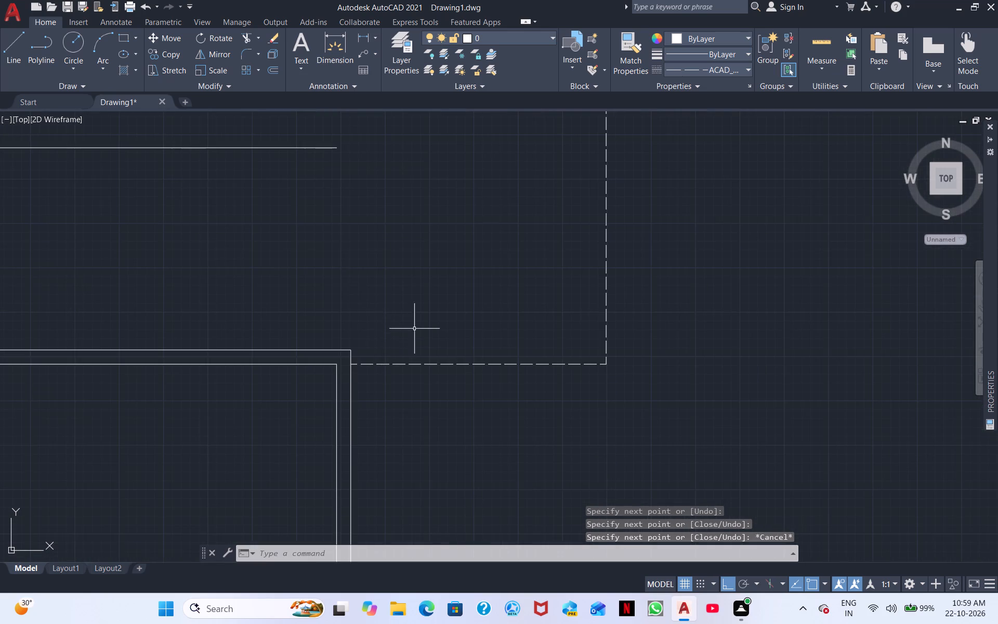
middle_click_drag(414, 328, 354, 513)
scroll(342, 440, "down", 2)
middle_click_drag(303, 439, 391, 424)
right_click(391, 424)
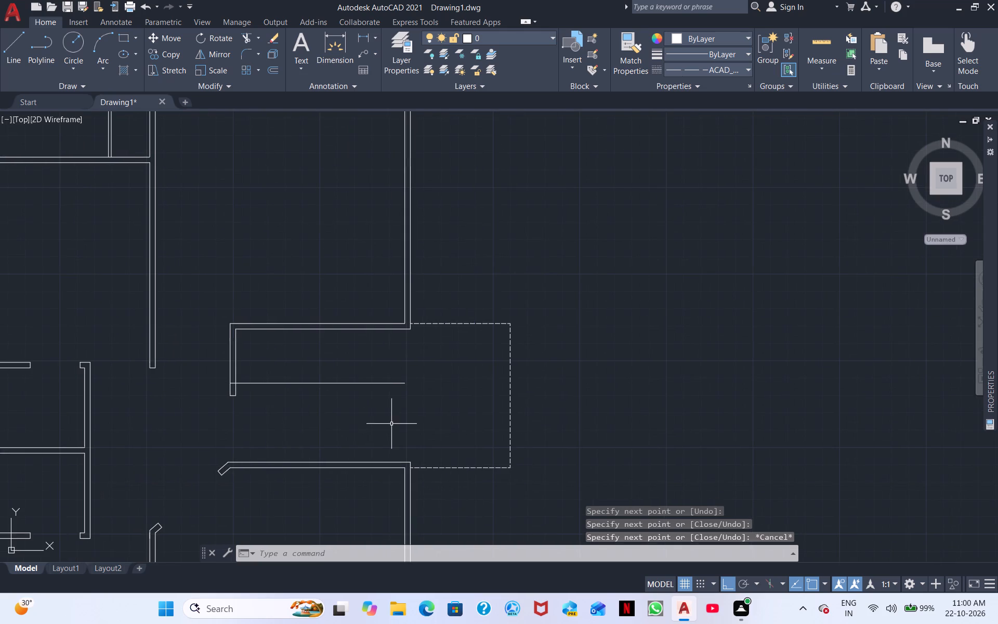
Draw a vertical dashed line across the right exterior wall's opening, from the upper partition's lower outer corner to the lower partition's upper line.
left_click(418, 187)
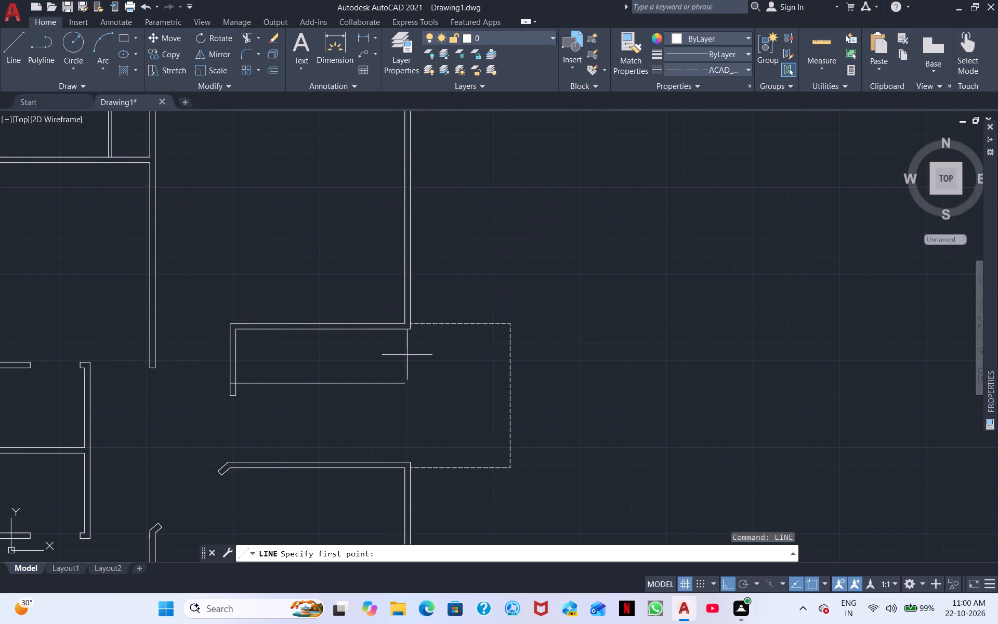
scroll(397, 359, "up", 4)
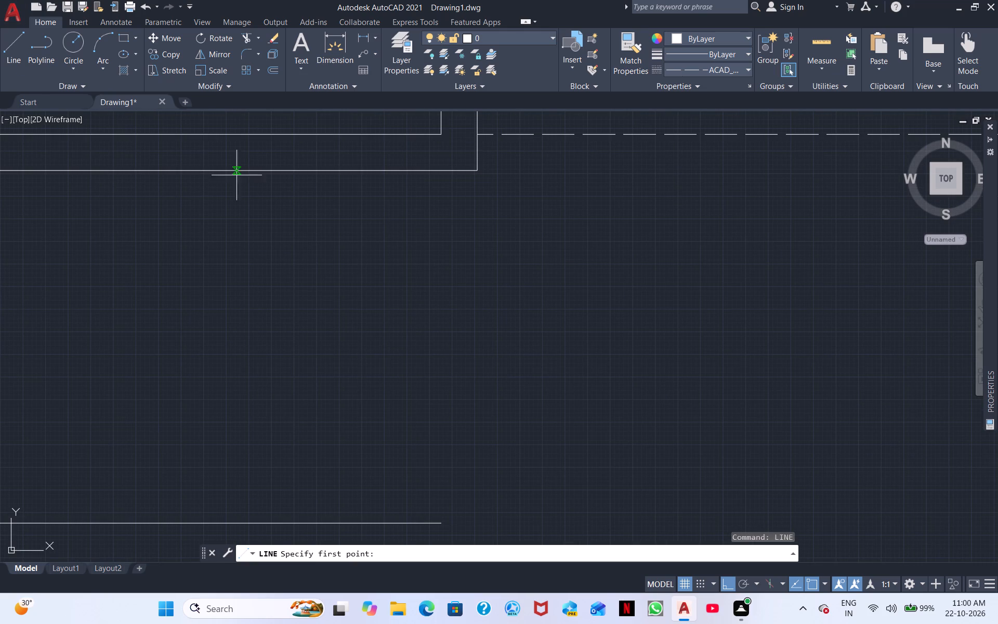
left_click(481, 170)
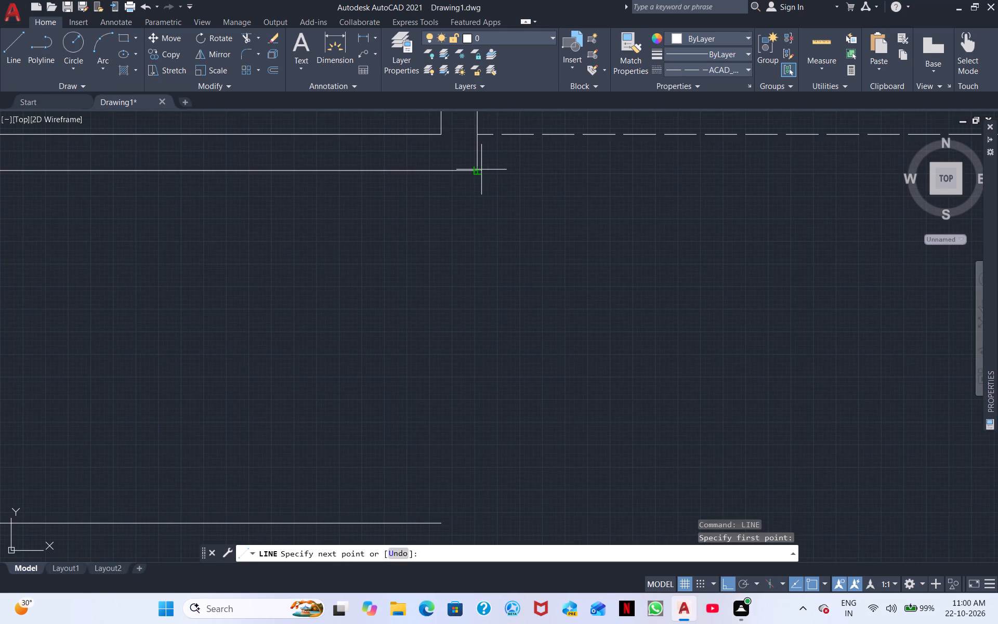
scroll(488, 376, "down", 2)
middle_click_drag(488, 376, 502, 191)
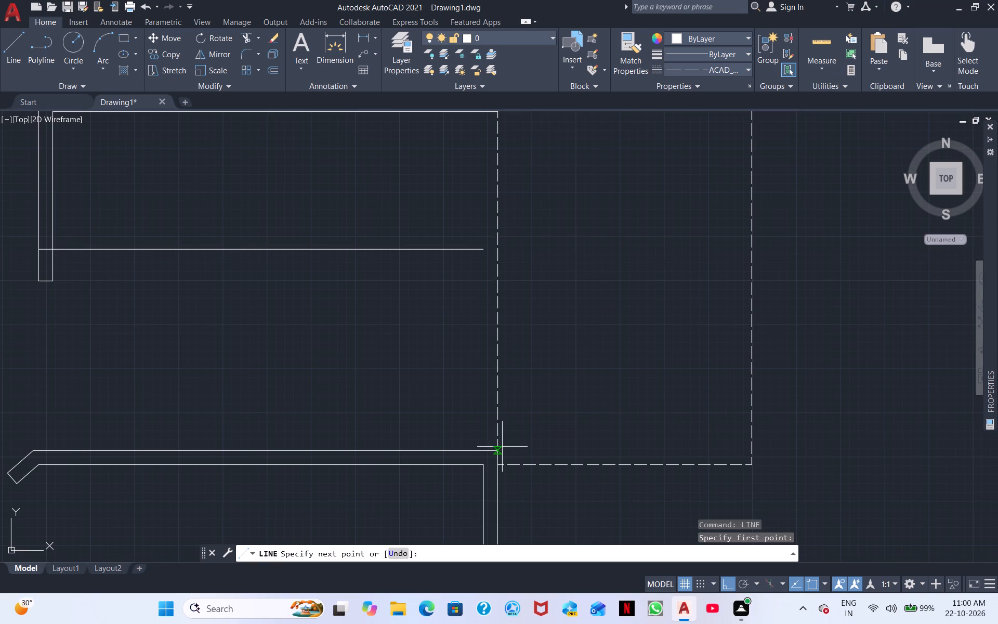
left_click(502, 451)
key("Escape")
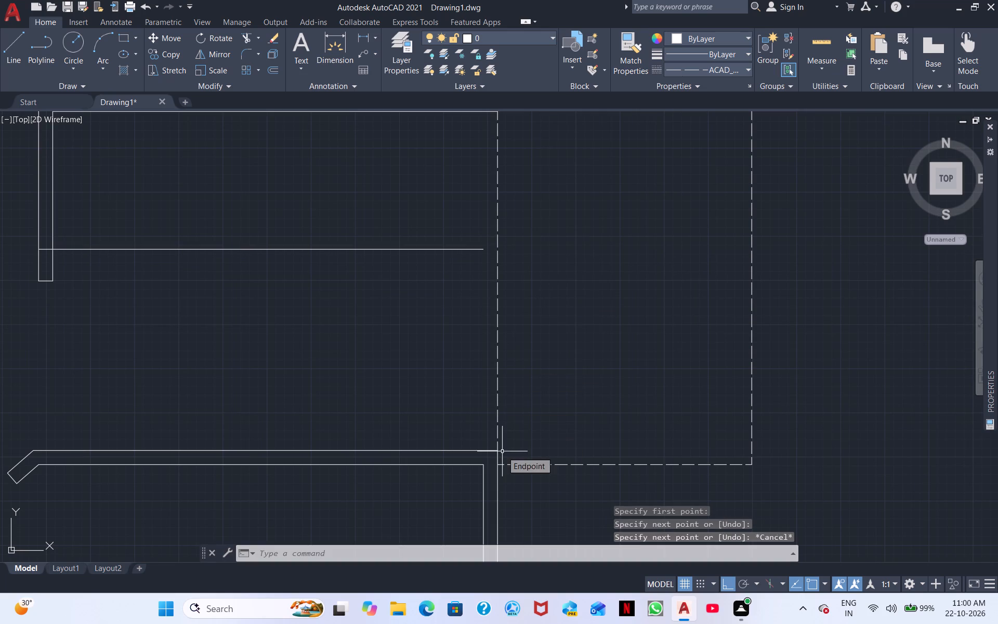
Erase the horizontal line that runs across the space between the upper and the diagonal-ended partitions.
middle_click_drag(572, 317, 715, 323)
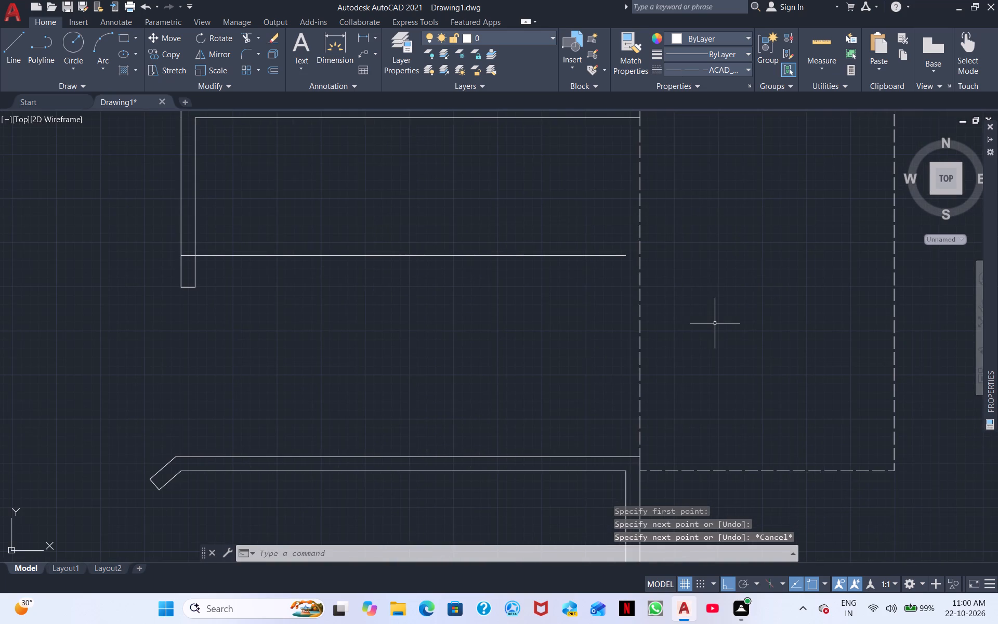
scroll(659, 342, "down", 1)
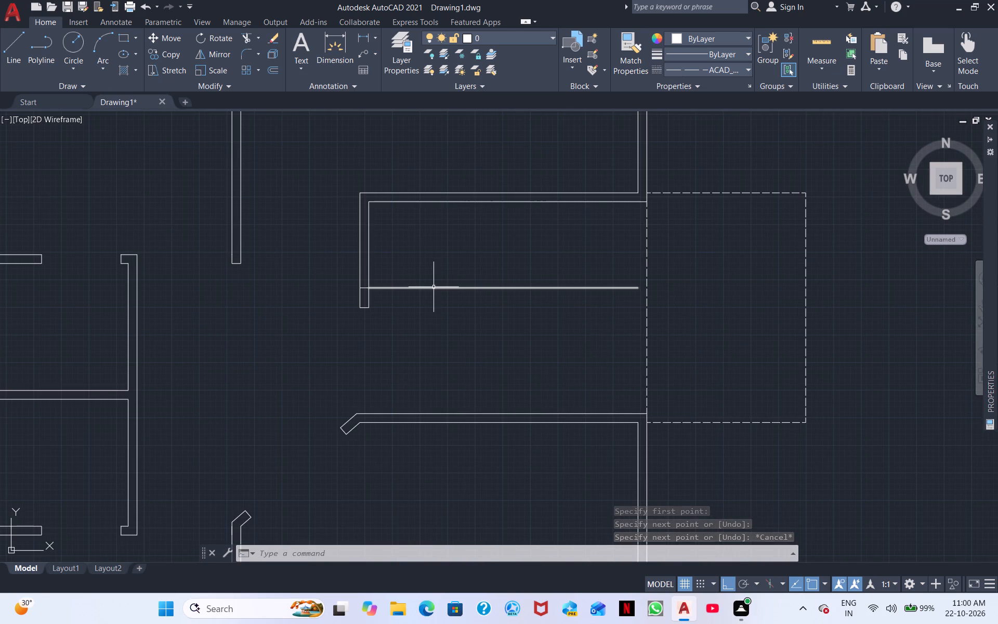
left_click(434, 287)
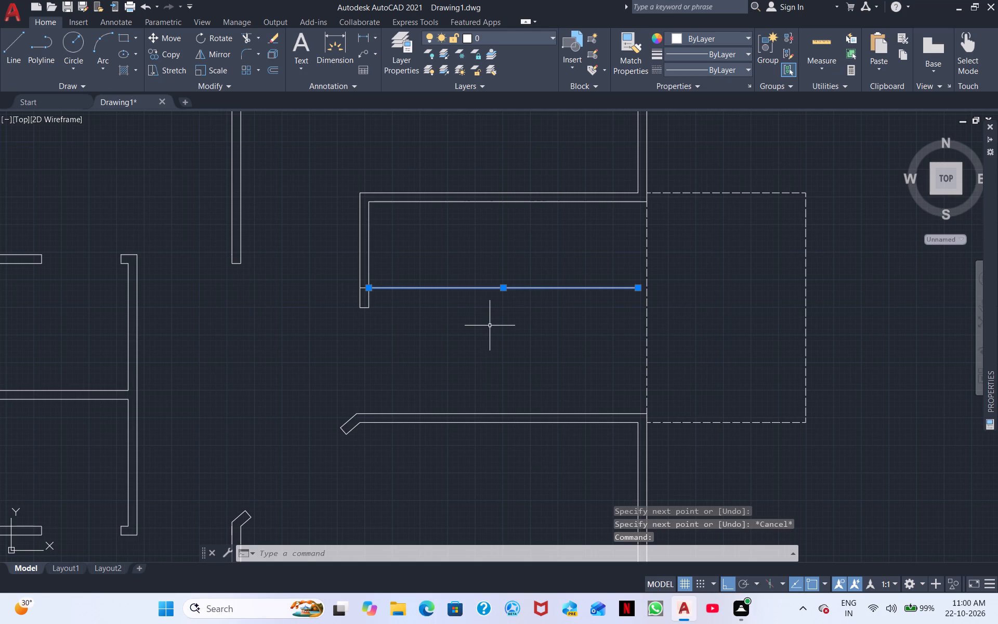
right_click(492, 382)
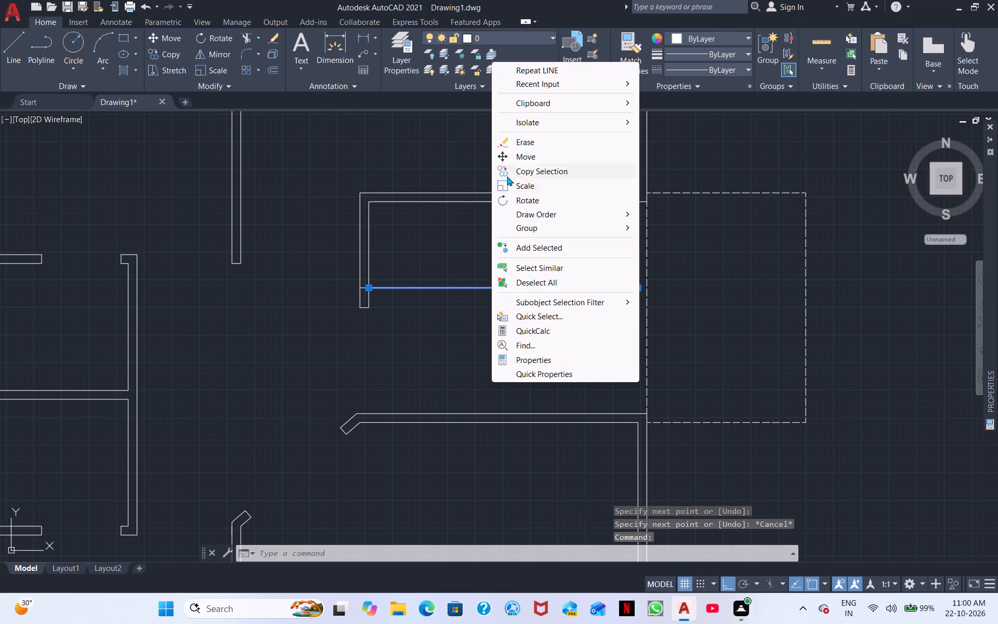
left_click(538, 141)
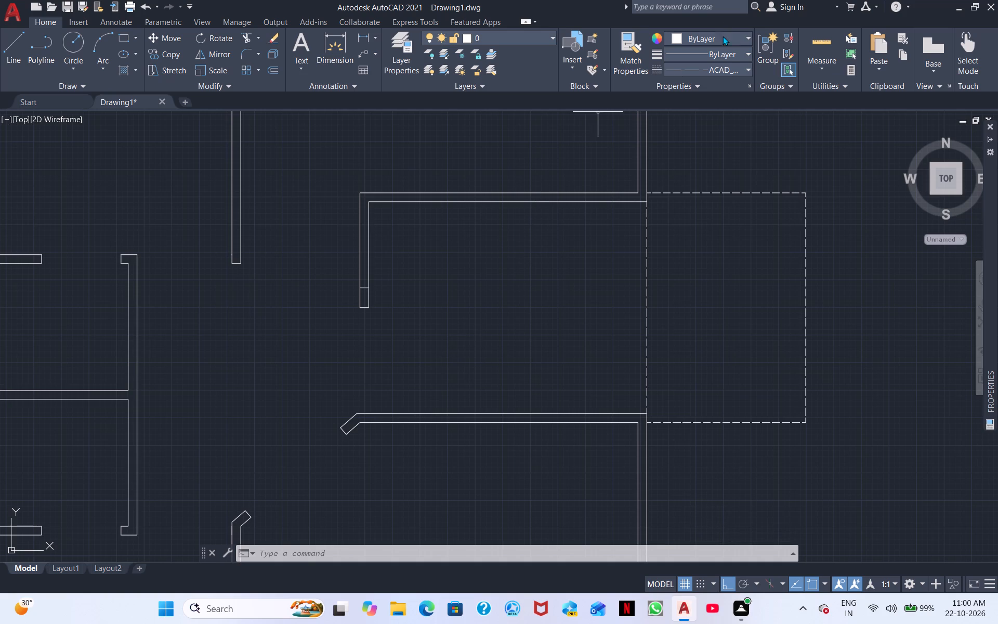
With linetype ByLayer, draw a line from inside the space to the dashed opening line, down level with the stub partition's end, and 5' back inward.
left_click(723, 63)
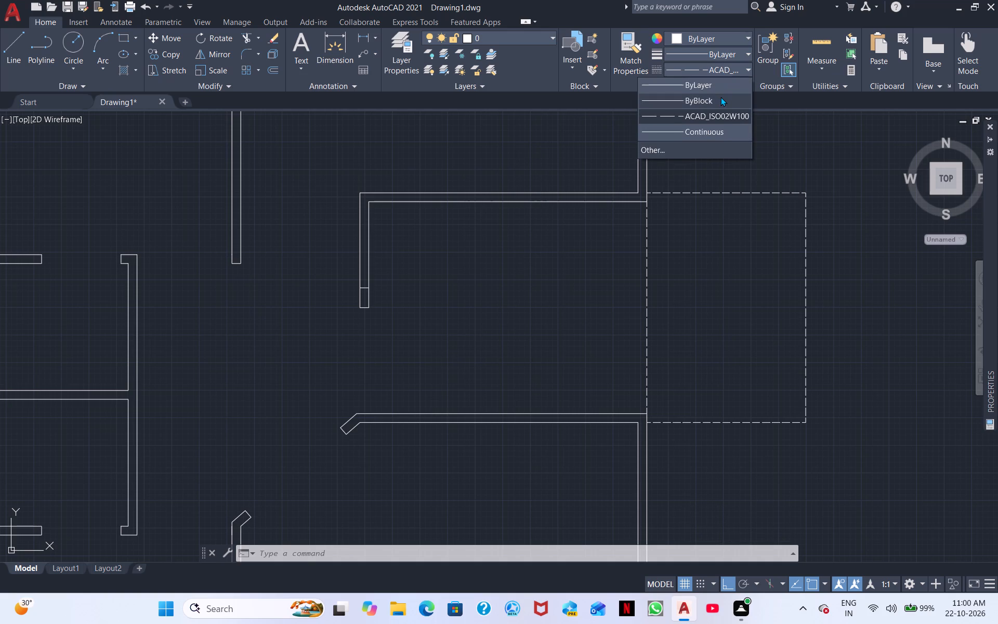
left_click(718, 83)
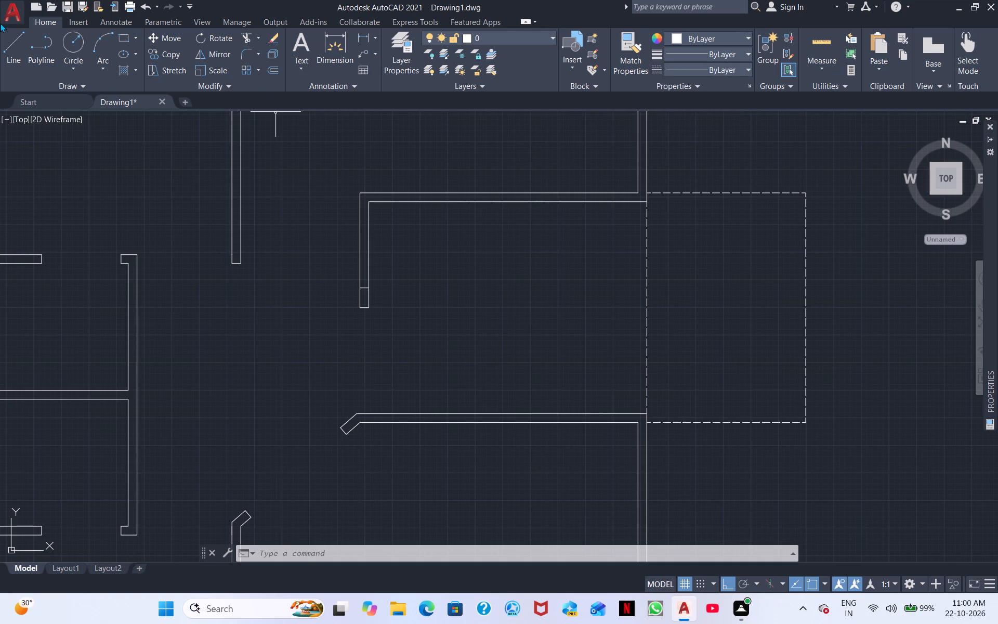
left_click(7, 37)
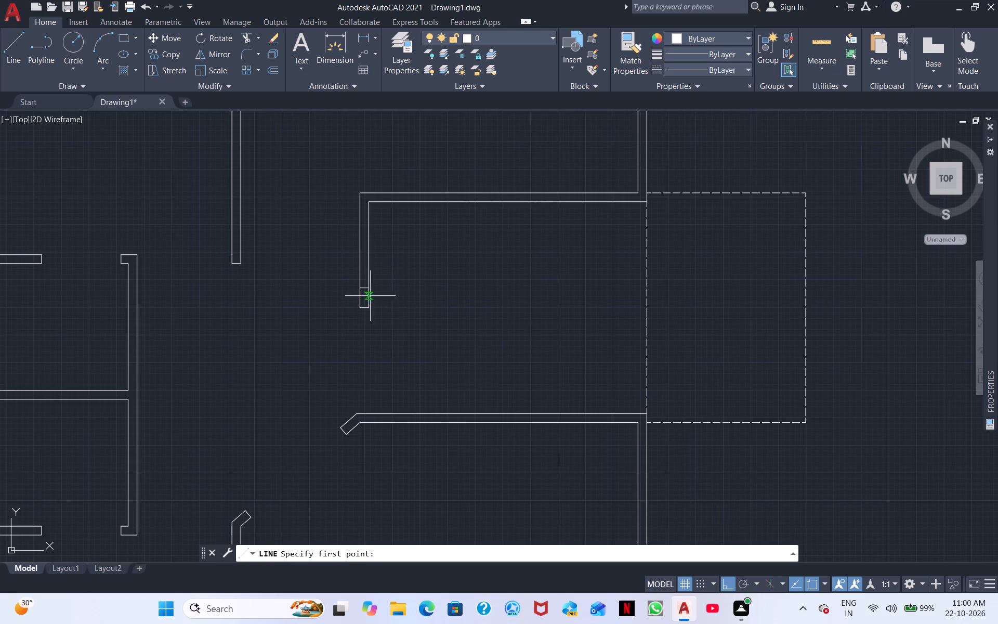
left_click(429, 288)
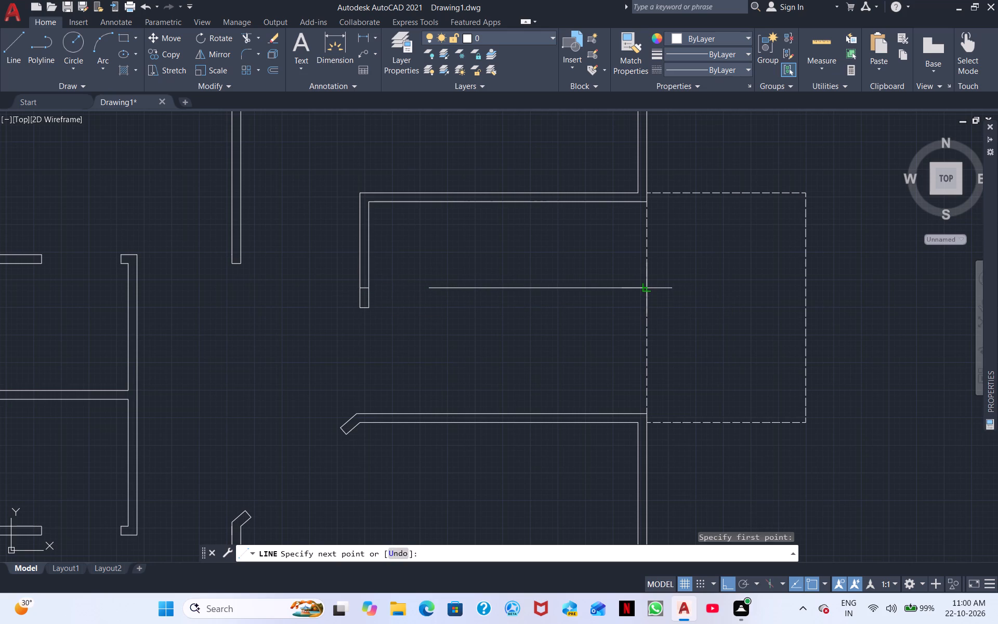
left_click(648, 288)
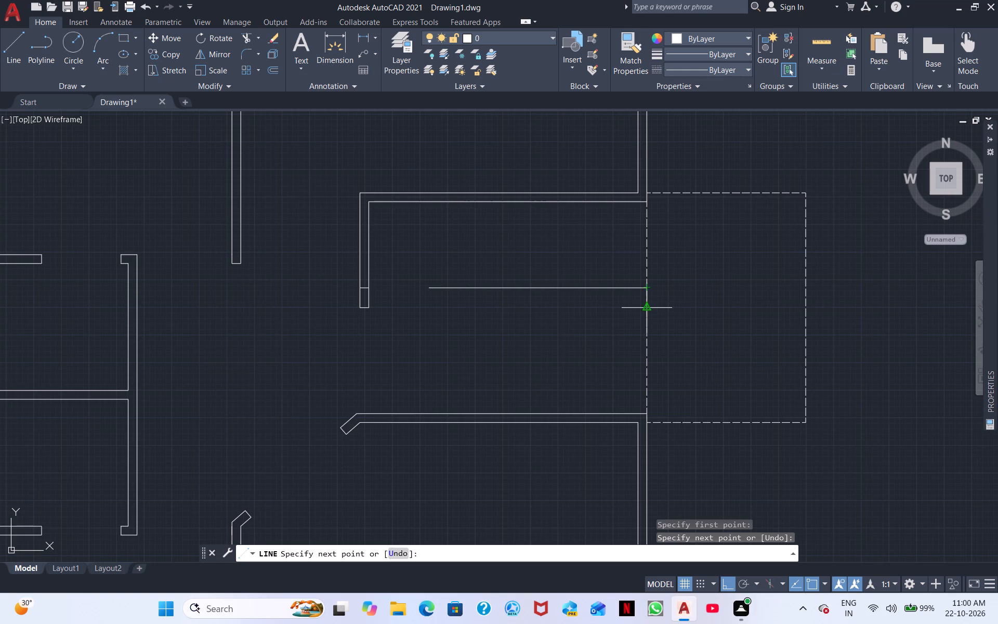
left_click(645, 309)
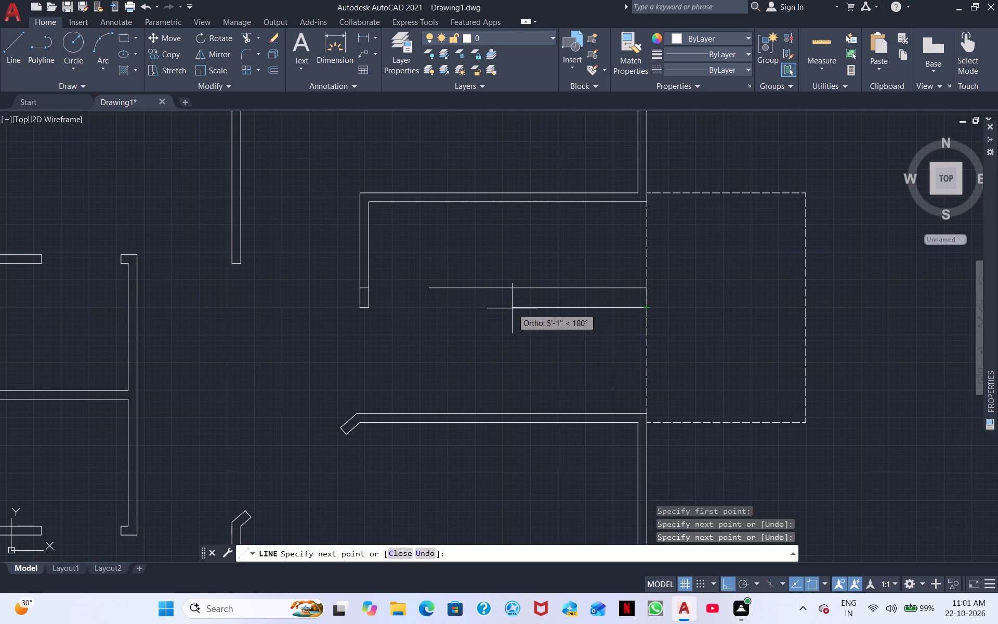
key("5")
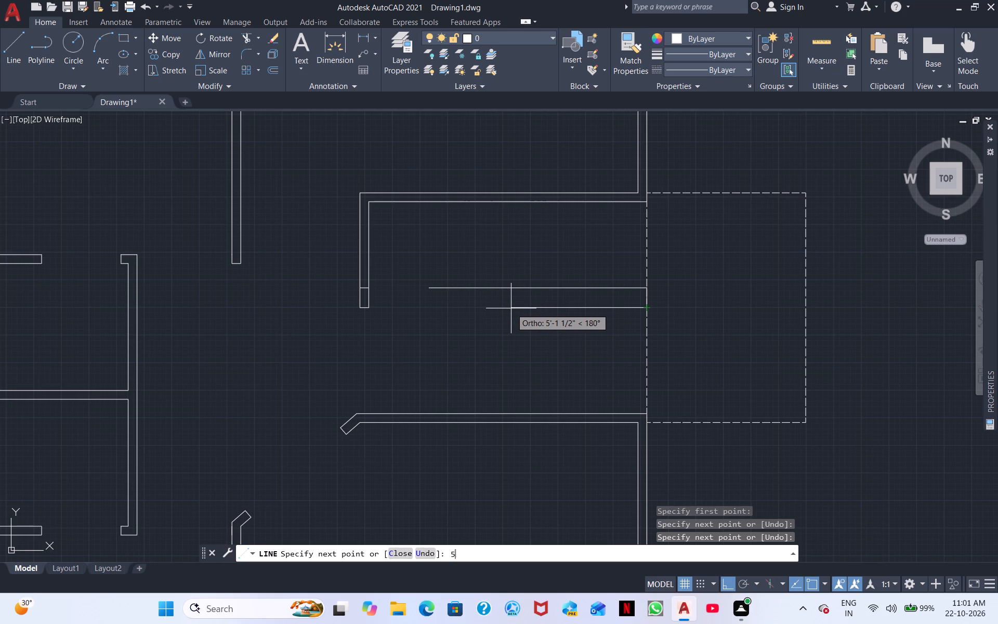
key("apostrophe")
key("Return")
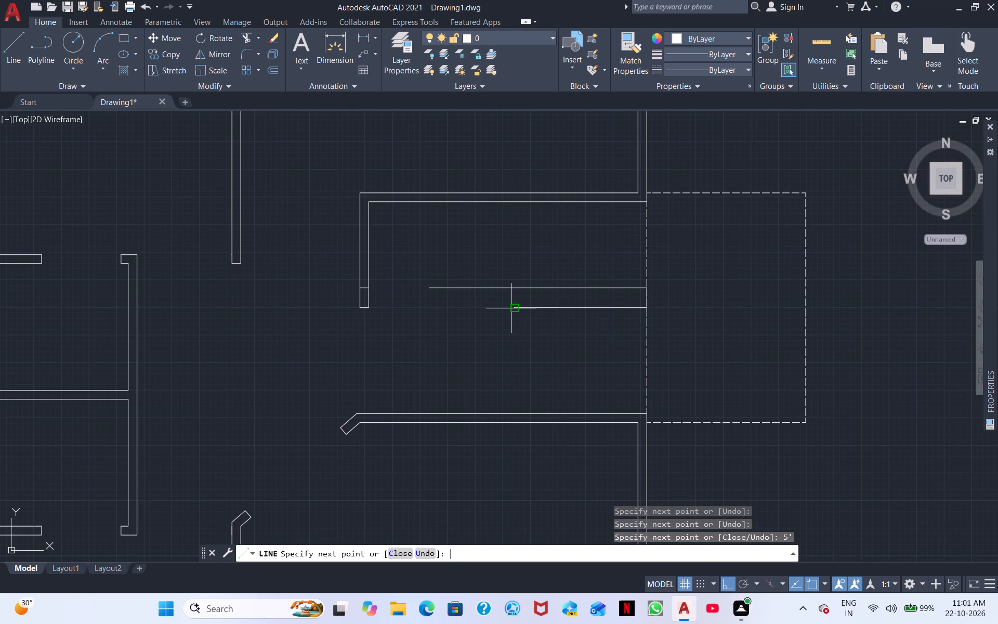
right_click(511, 326)
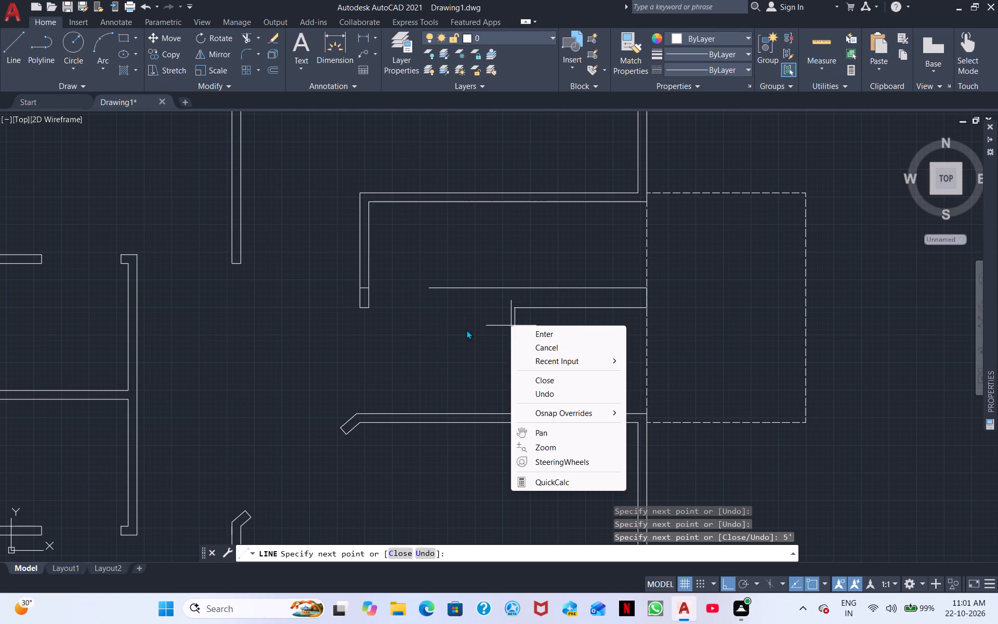
left_click(531, 342)
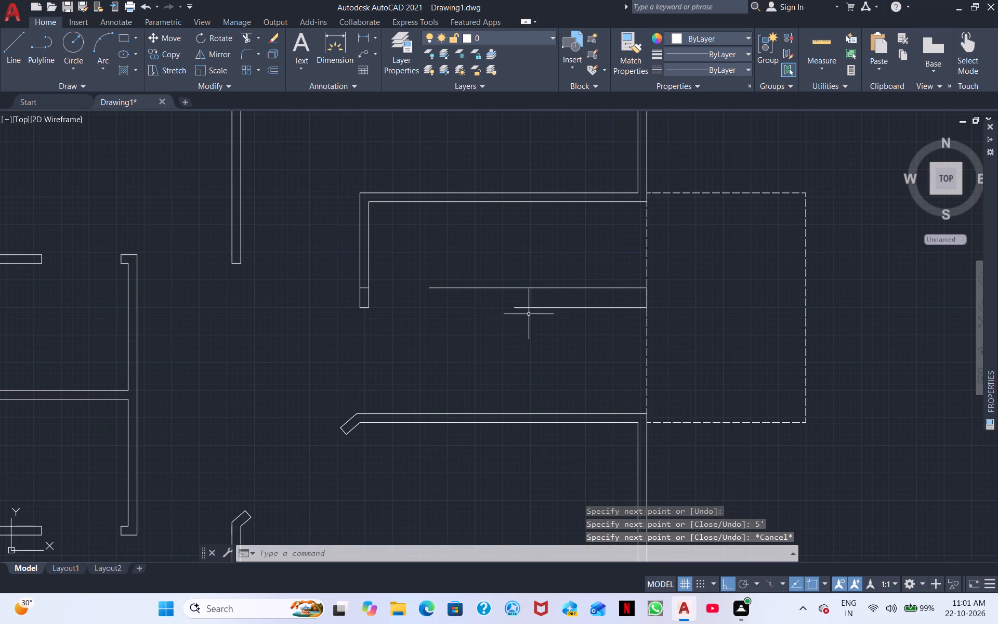
Offset the 5' line downward and the longer horizontal line above it upward, each by 1".
key("p")
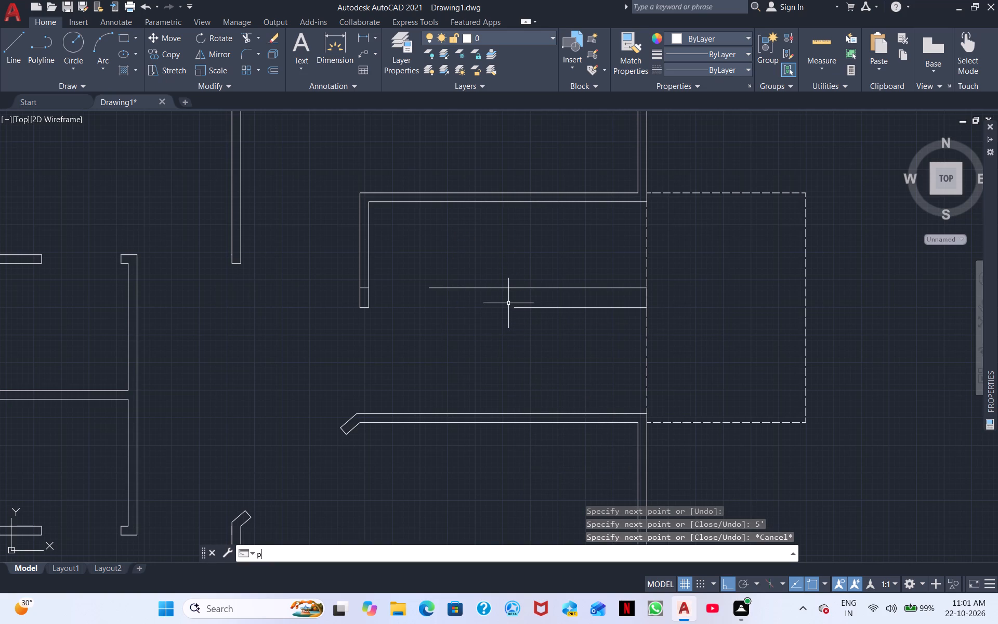
key("BackSpace")
key("o")
key("space")
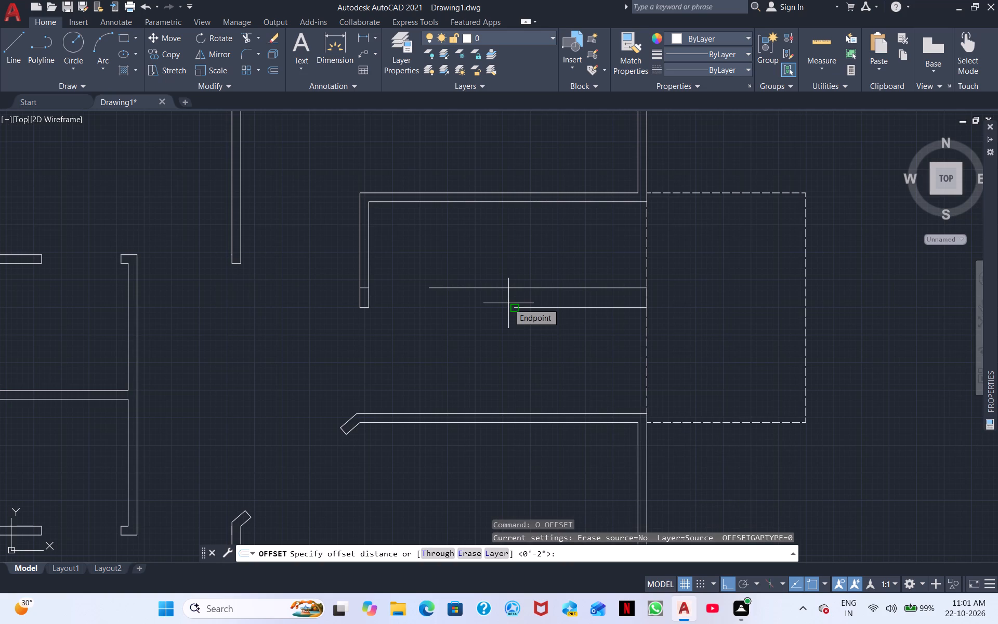
key("1")
key("shift+quotedbl")
key("Return")
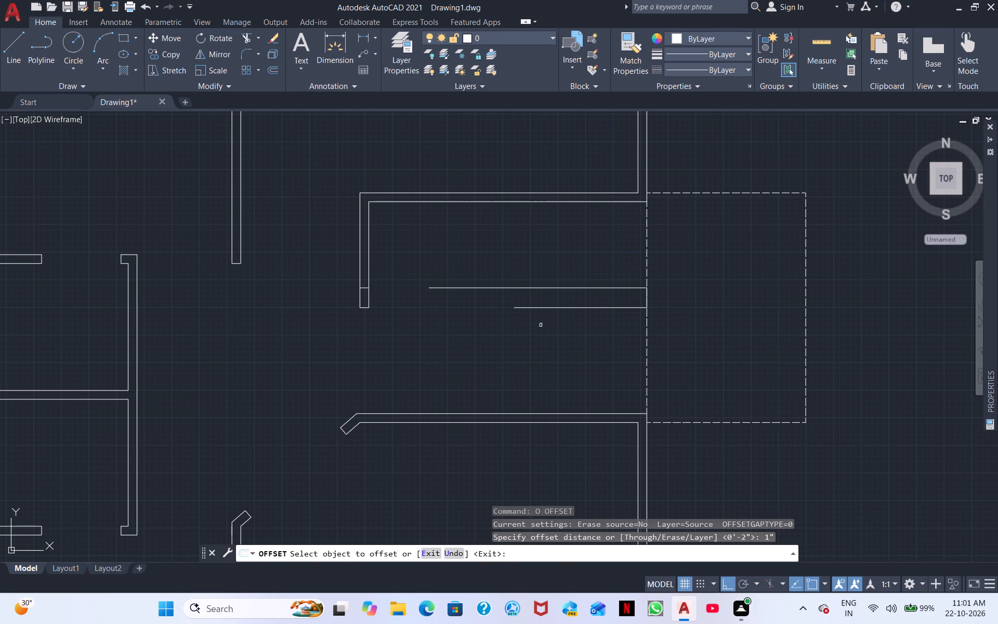
left_click(562, 307)
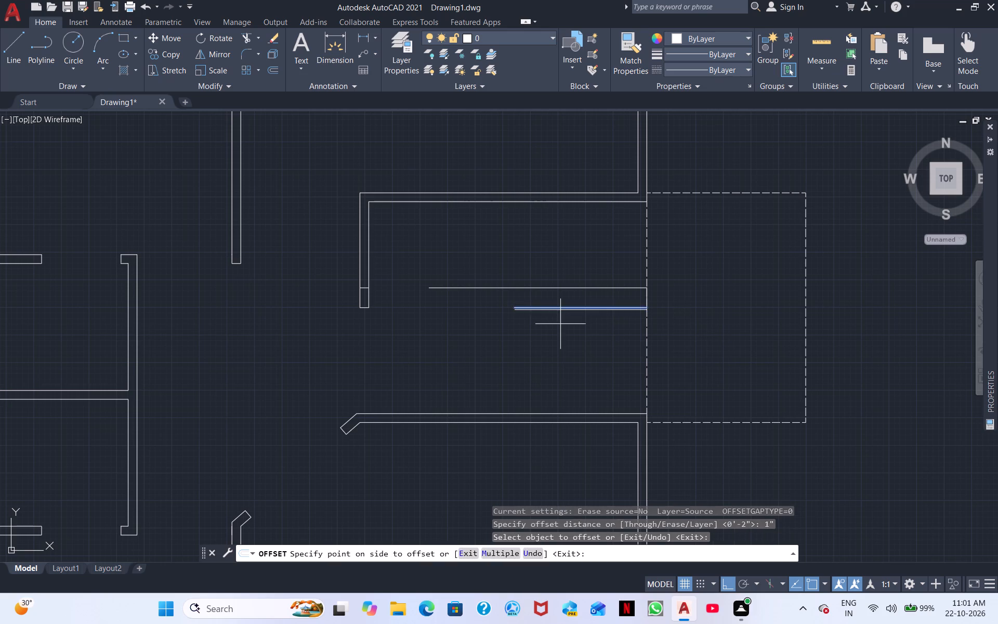
left_click(560, 324)
scroll(547, 318, "up", 3)
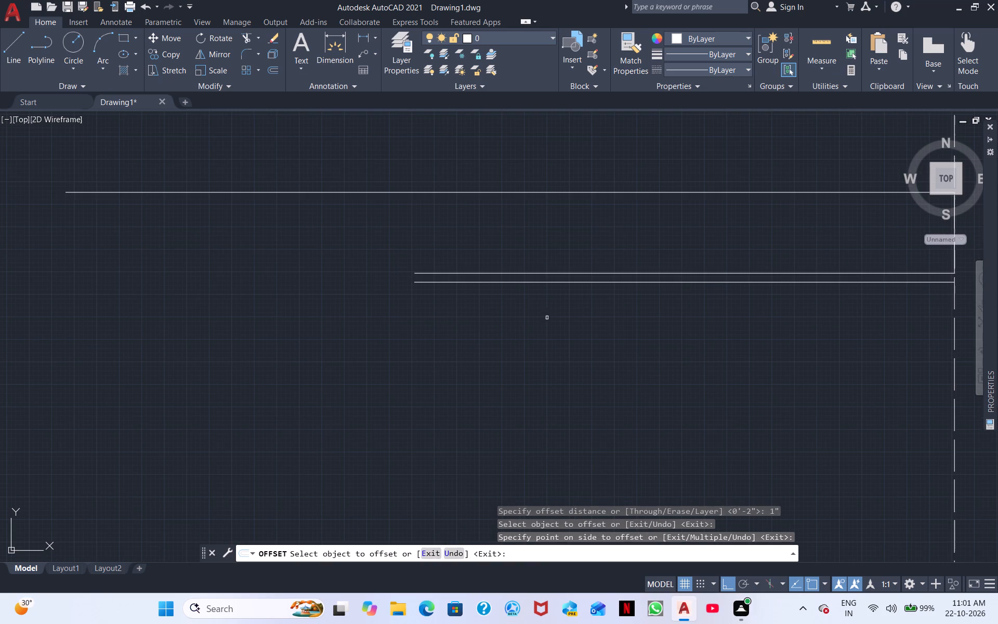
left_click(560, 191)
left_click(560, 179)
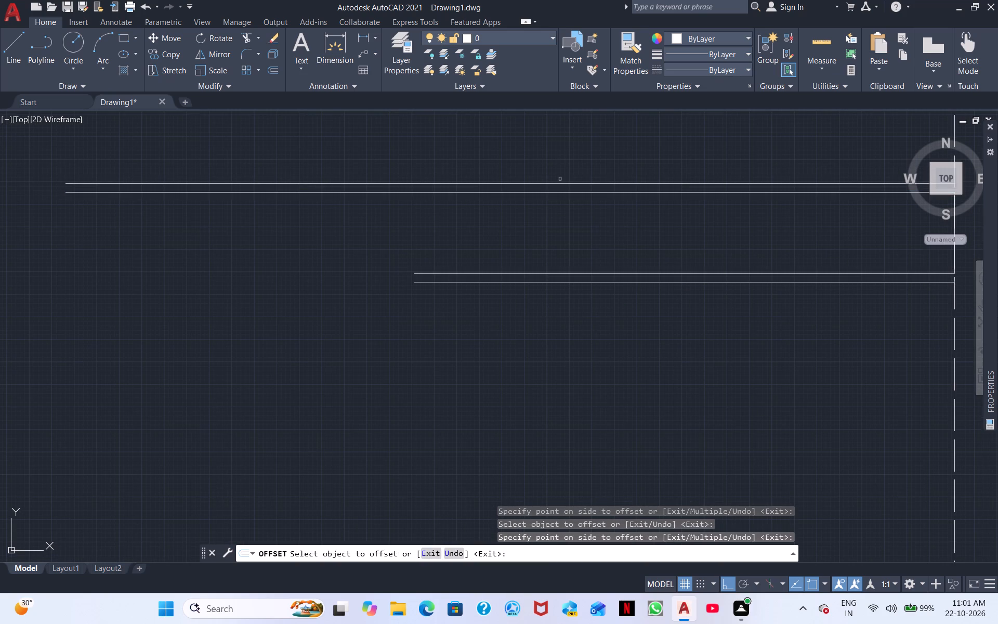
Draw a short vertical line across the inner end of the upper 1" pair, starting at its lower line and extending past the upper one.
scroll(560, 179, "down", 2)
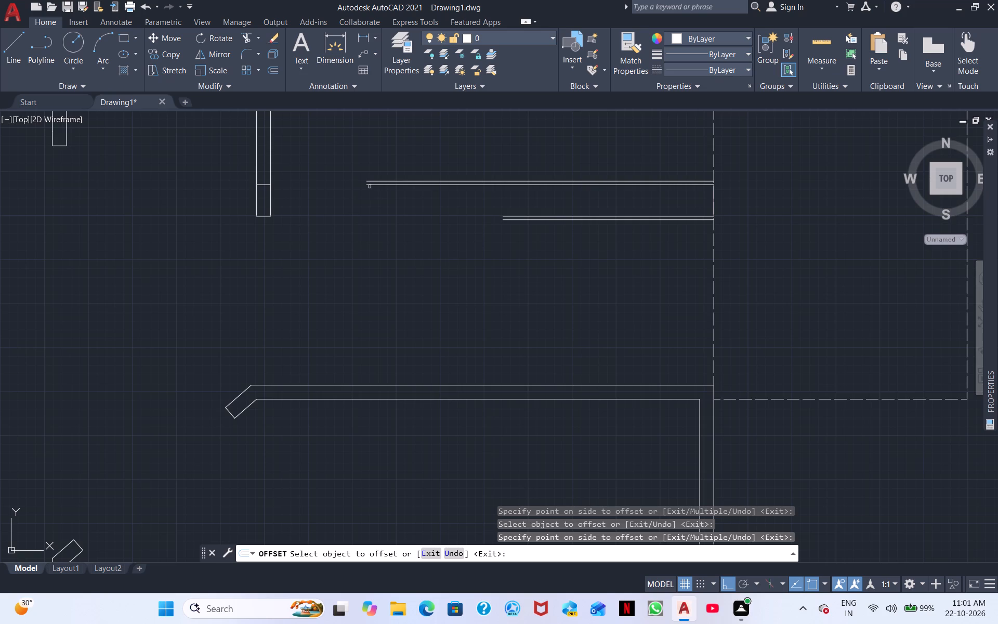
left_click(3, 50)
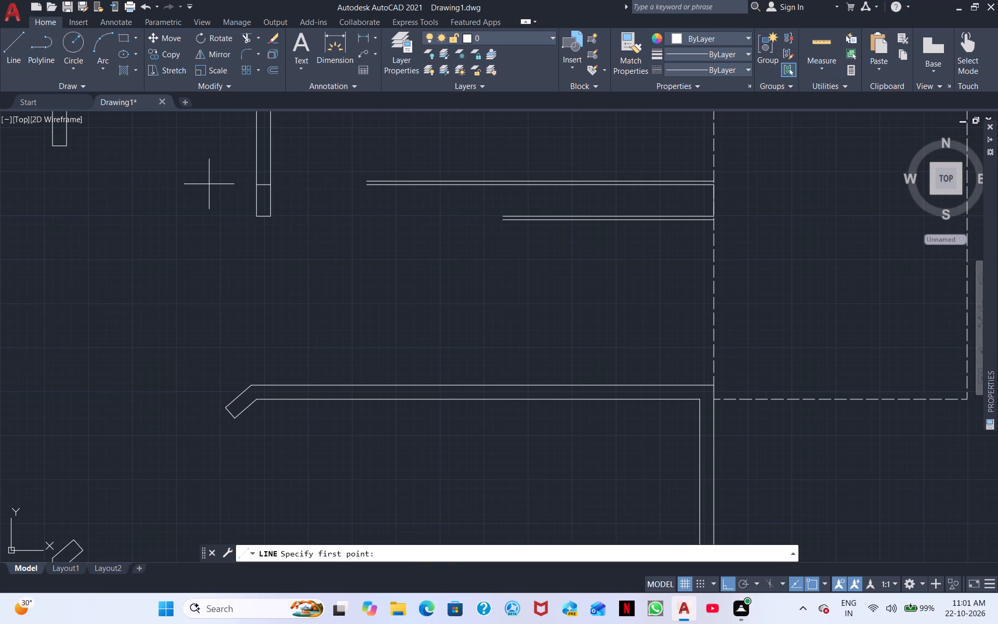
scroll(360, 225, "up", 3)
middle_click_drag(375, 218, 398, 389)
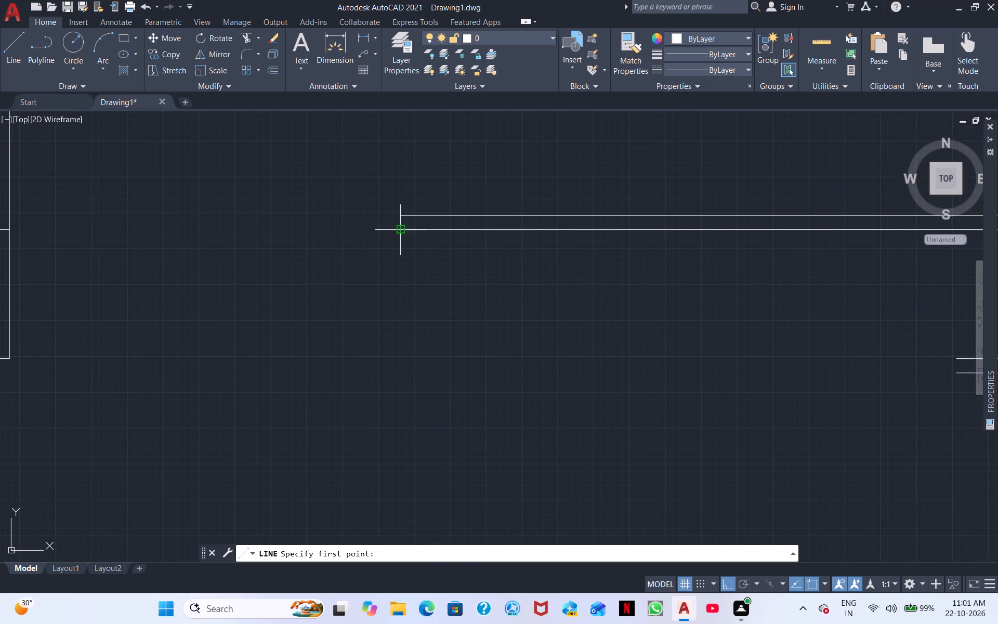
left_click(401, 226)
left_click(403, 207)
right_click(415, 244)
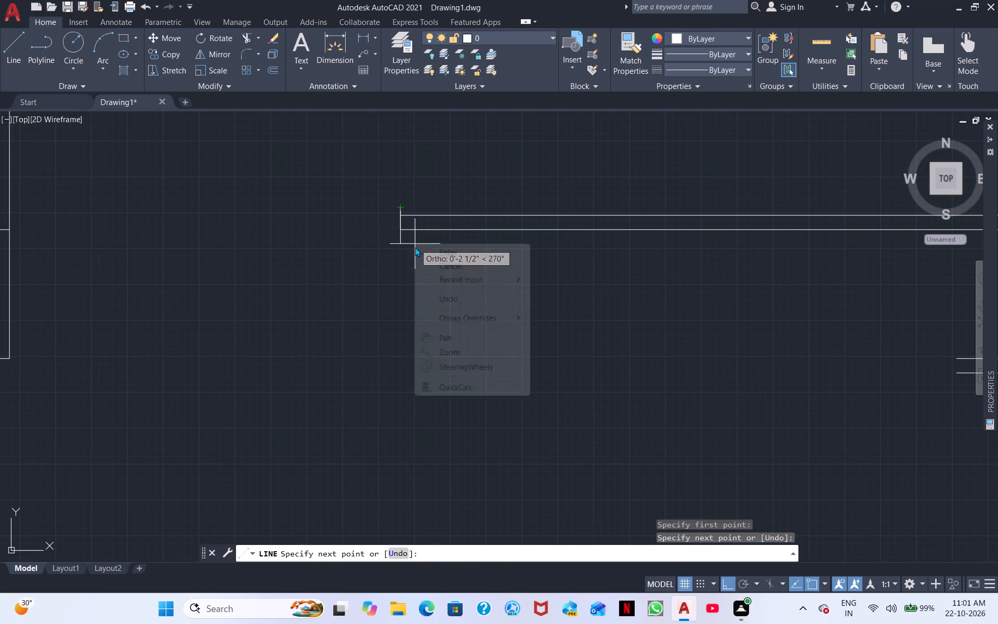
left_click(461, 256)
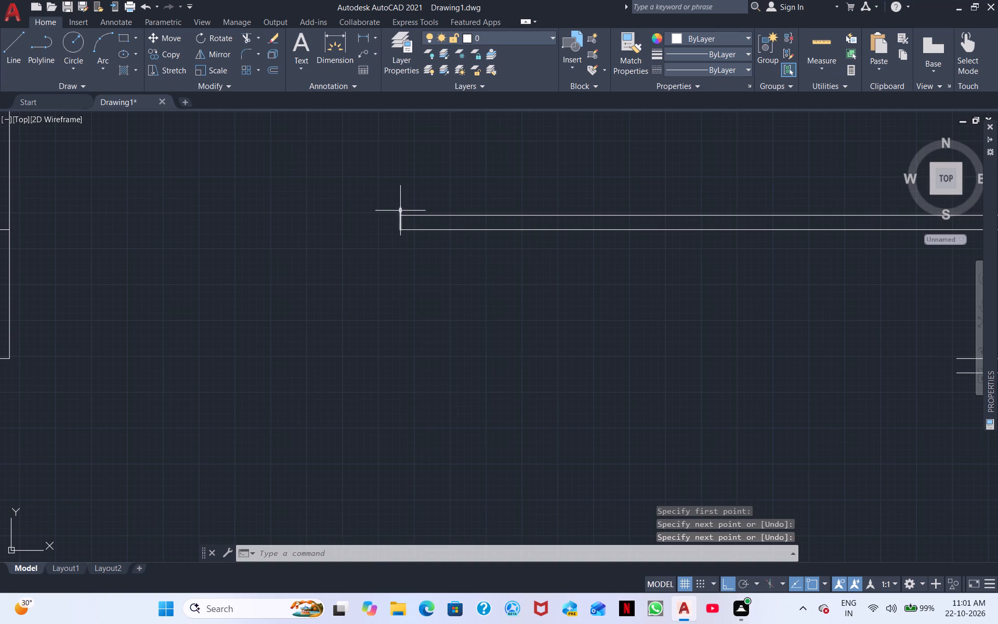
Trim the part of the short end line that overshoots the upper pair's top line.
left_click(249, 36)
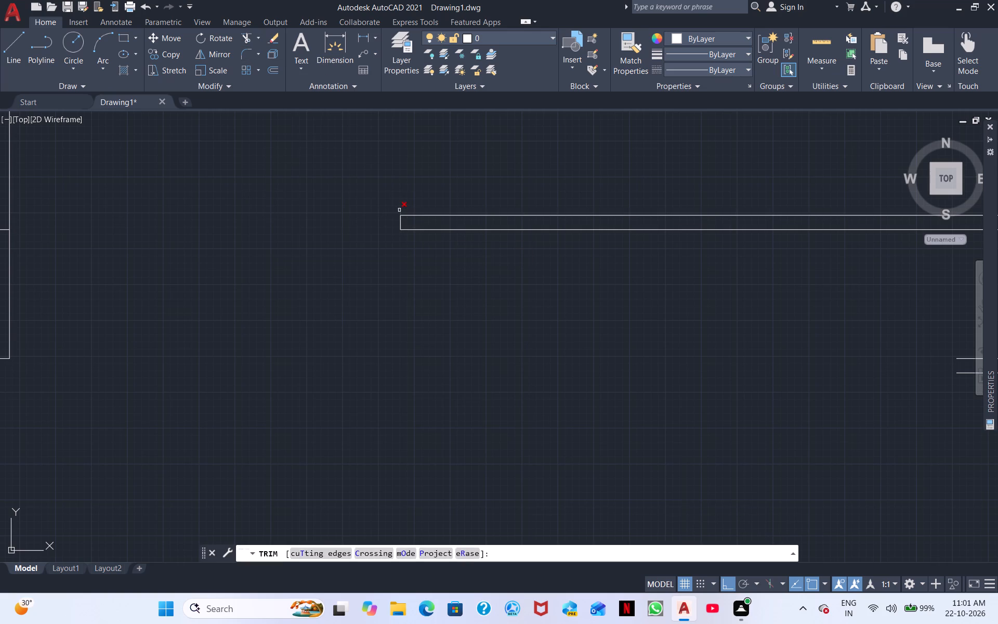
left_click(399, 210)
right_click(510, 358)
left_click(555, 367)
right_click_drag(586, 372, 580, 382)
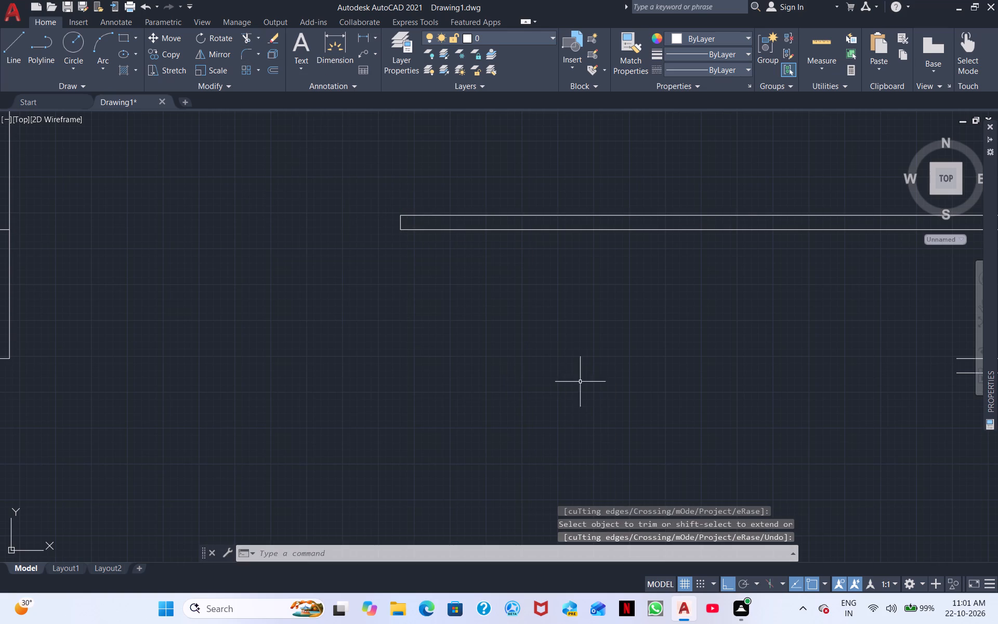
right_click_drag(580, 382, 579, 383)
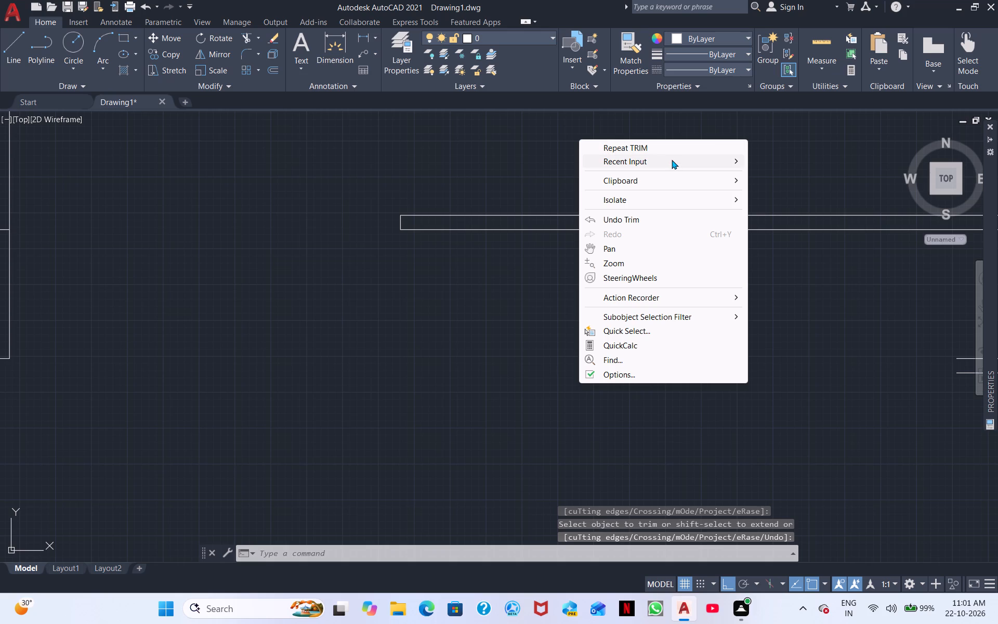
Draw a short vertical line closing the inner end of the lower 1" line pair.
left_click(671, 162)
left_click(764, 171)
middle_click_drag(611, 396, 438, 391)
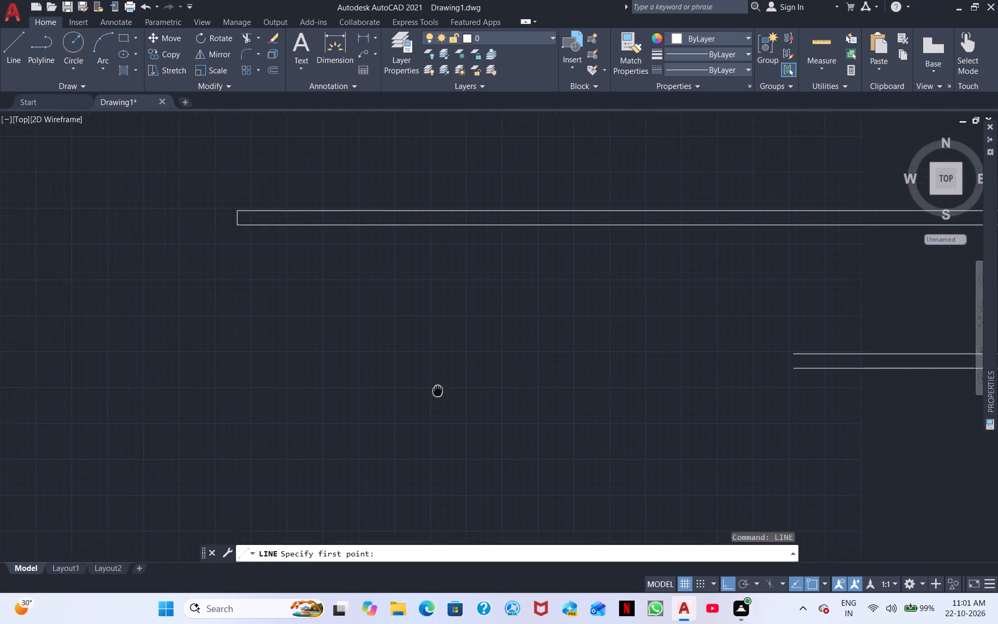
middle_click_drag(438, 391, 0, 280)
middle_click_drag(167, 245, 564, 353)
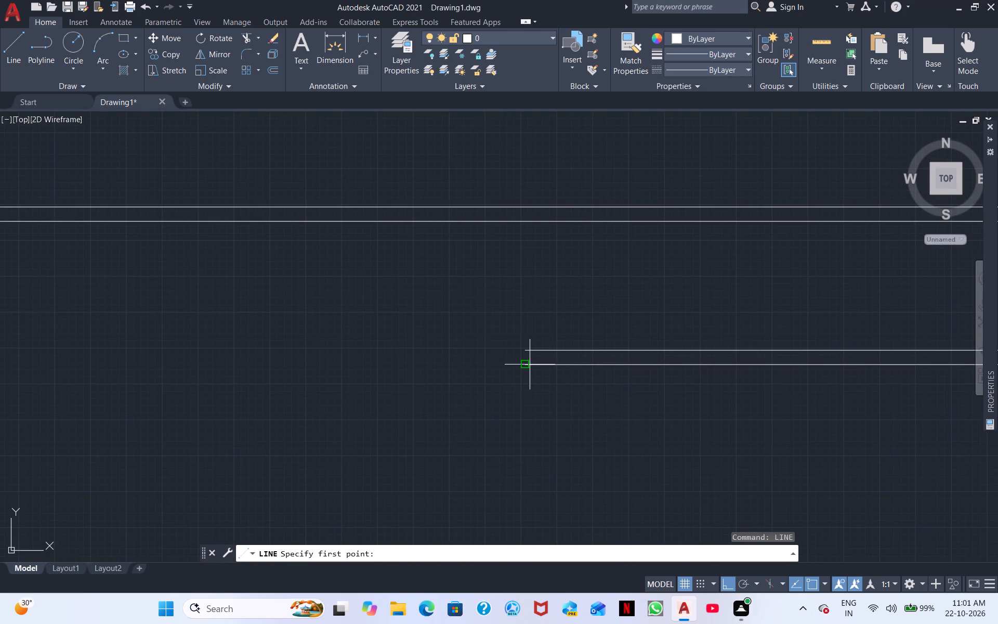
left_click(529, 365)
left_click(528, 354)
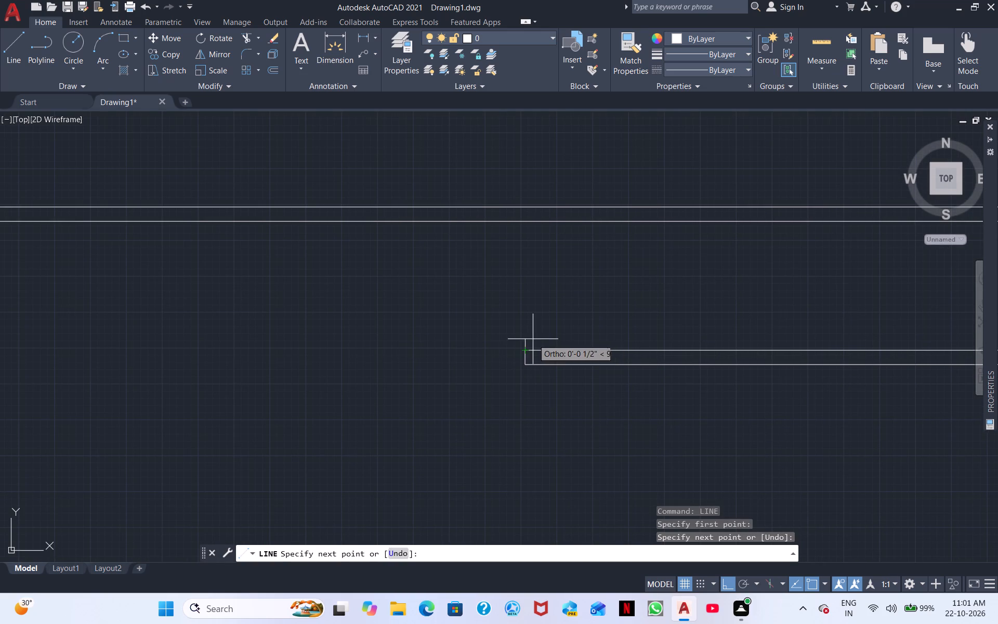
right_click(514, 396)
left_click(550, 402)
Draw a vertical line from the inner end of the upper 1" pair up to the inner face of the wall above.
scroll(550, 402, "down", 1)
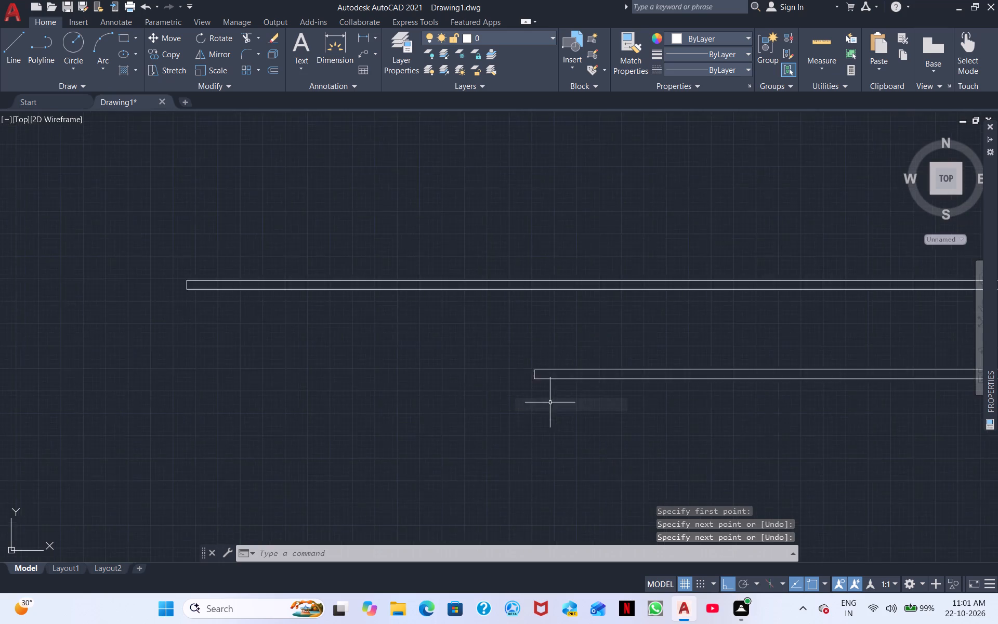
scroll(551, 403, "down", 1)
middle_click_drag(599, 424, 441, 396)
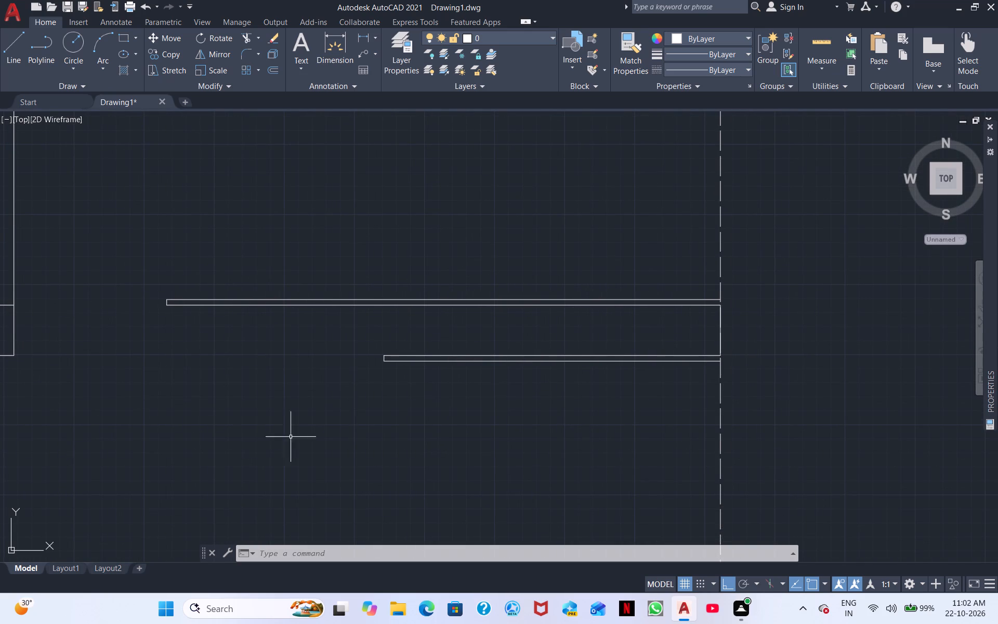
middle_click_drag(466, 536, 432, 307)
scroll(431, 306, "down", 1)
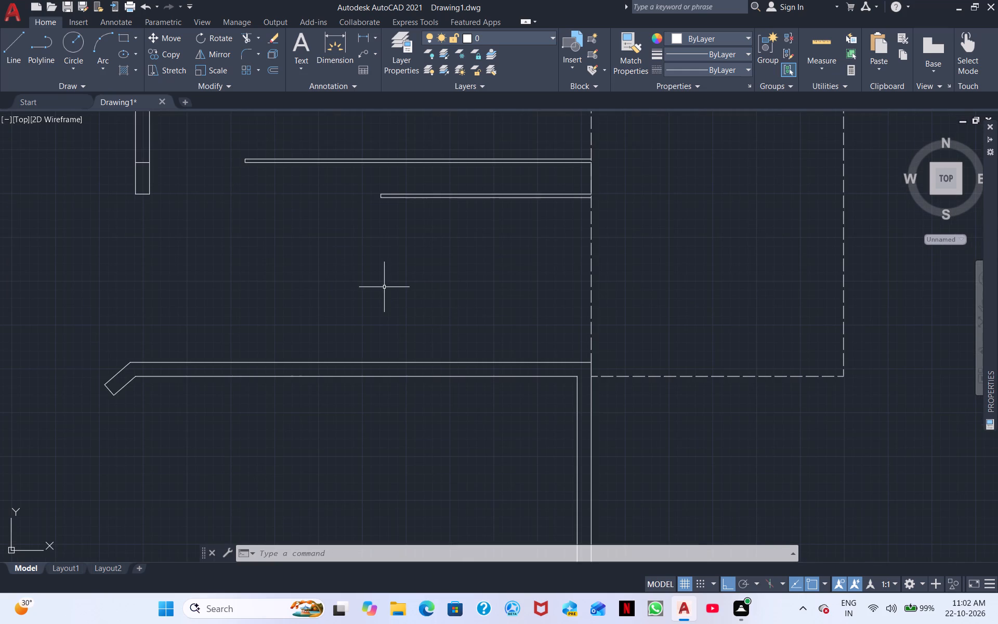
middle_click_drag(383, 279, 359, 367)
middle_click_drag(359, 378, 357, 429)
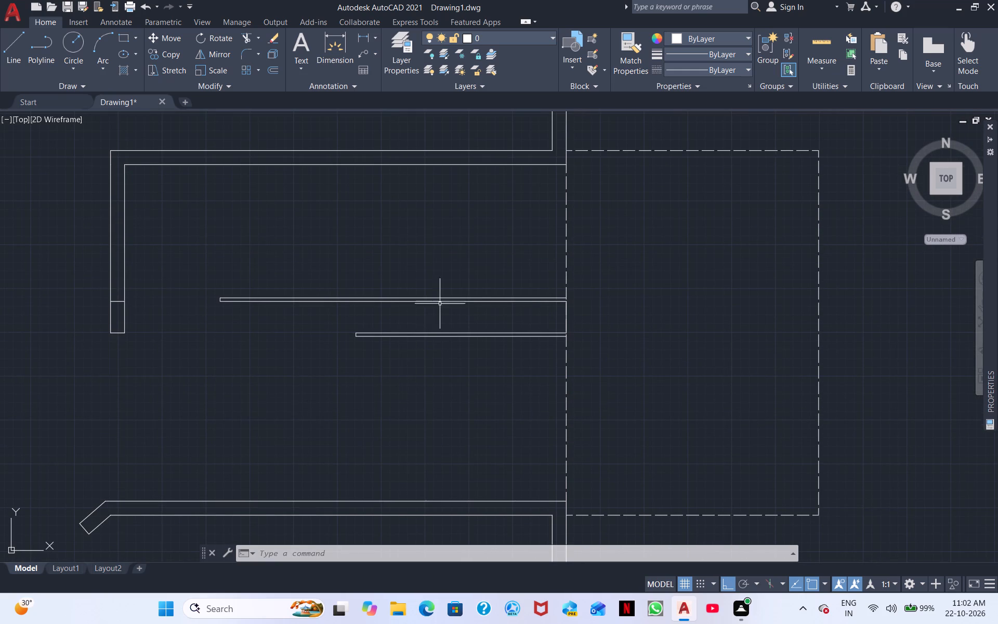
middle_click_drag(286, 268, 494, 270)
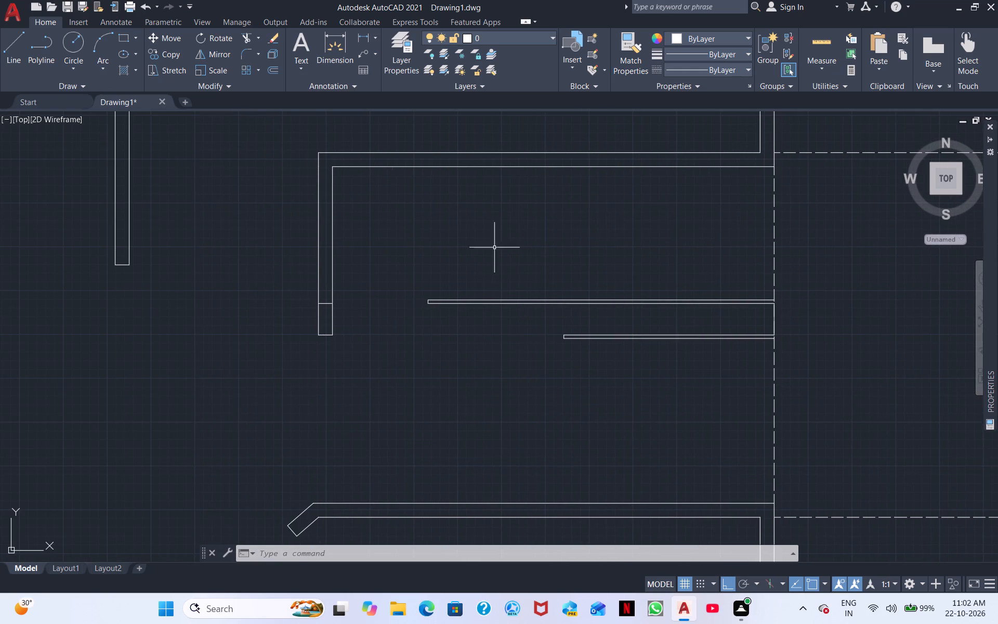
left_click(6, 41)
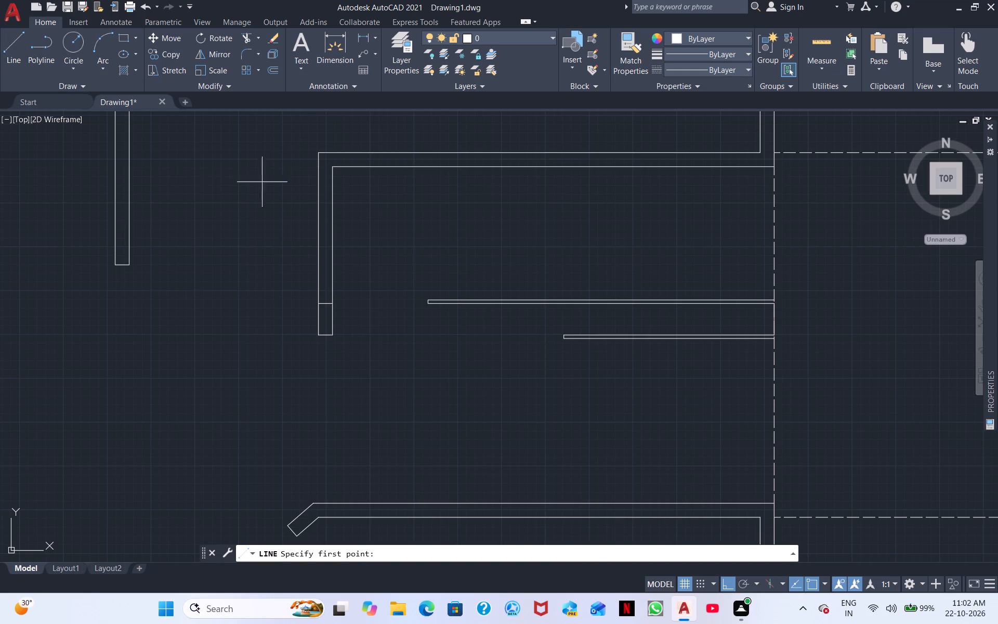
left_click(428, 303)
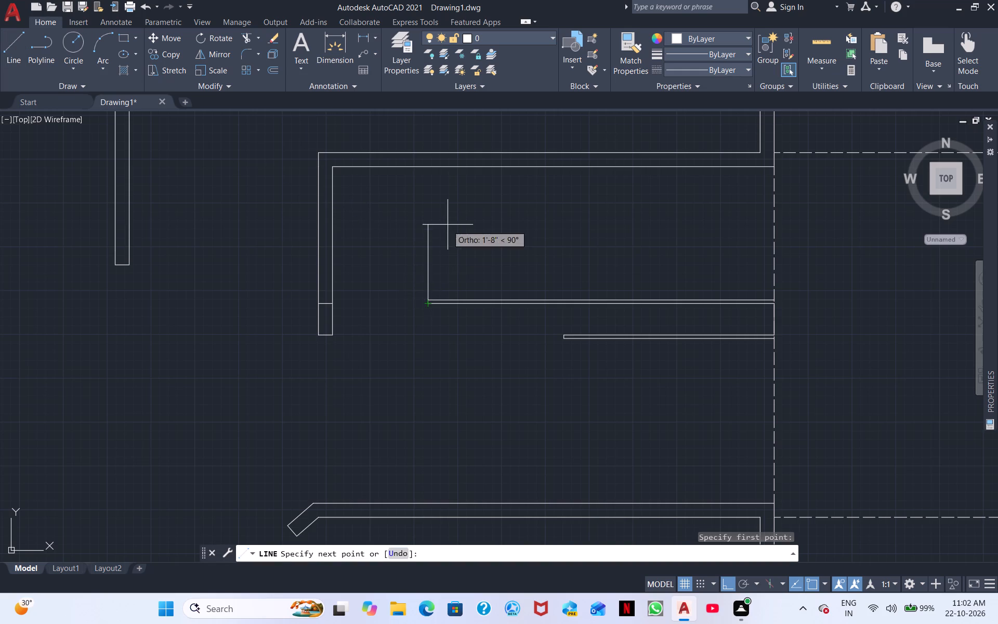
left_click(427, 165)
right_click_drag(500, 227, 497, 236)
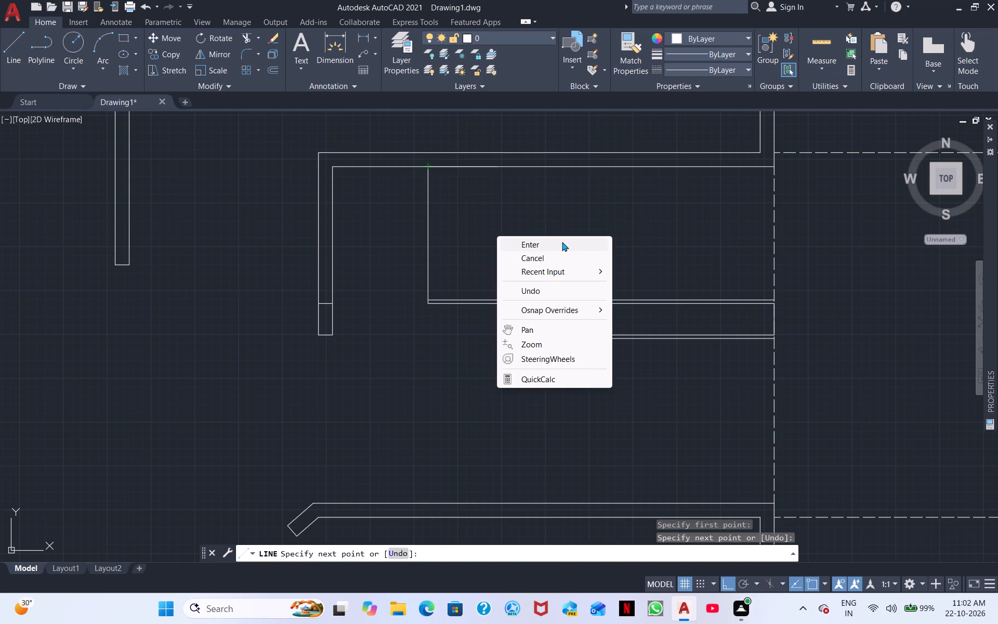
left_click(562, 241)
scroll(520, 209, "down", 1)
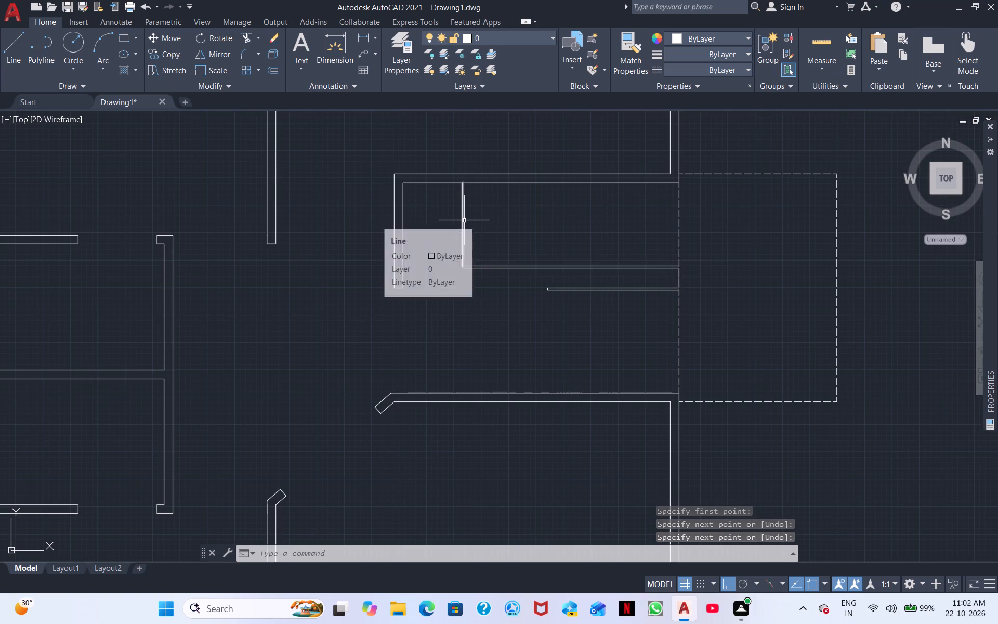
key("o")
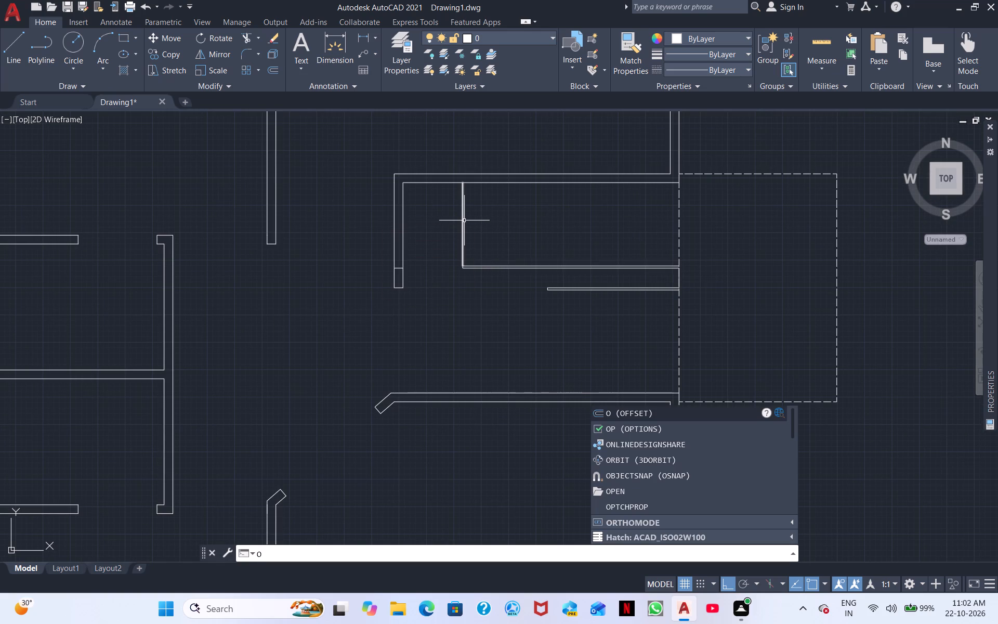
key("BackSpace")
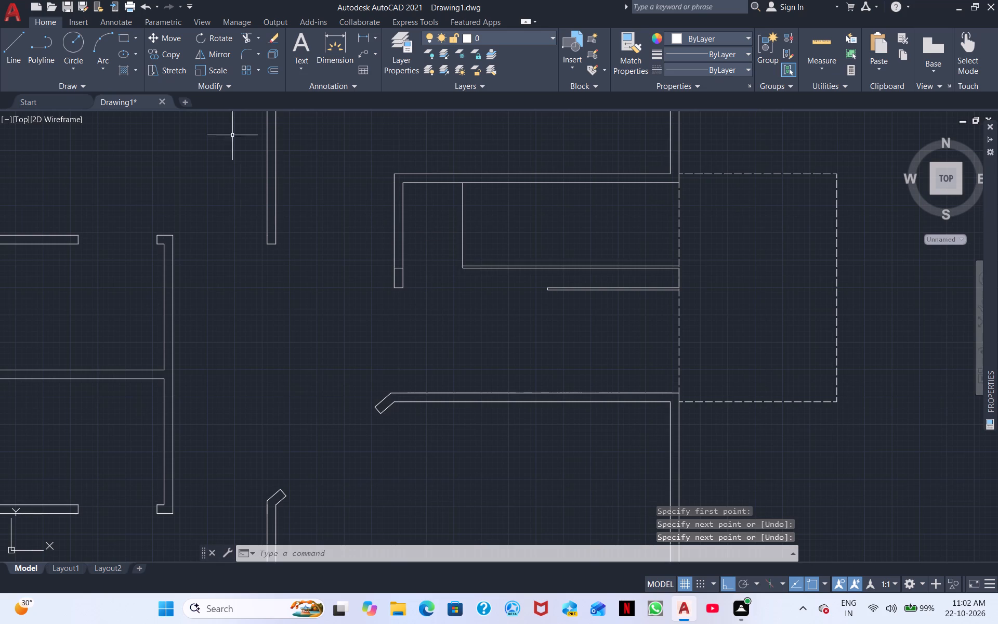
Draw a second vertical line from the upper pair's top line to the wall's inner face, nearer the dashed opening line.
left_click(9, 46)
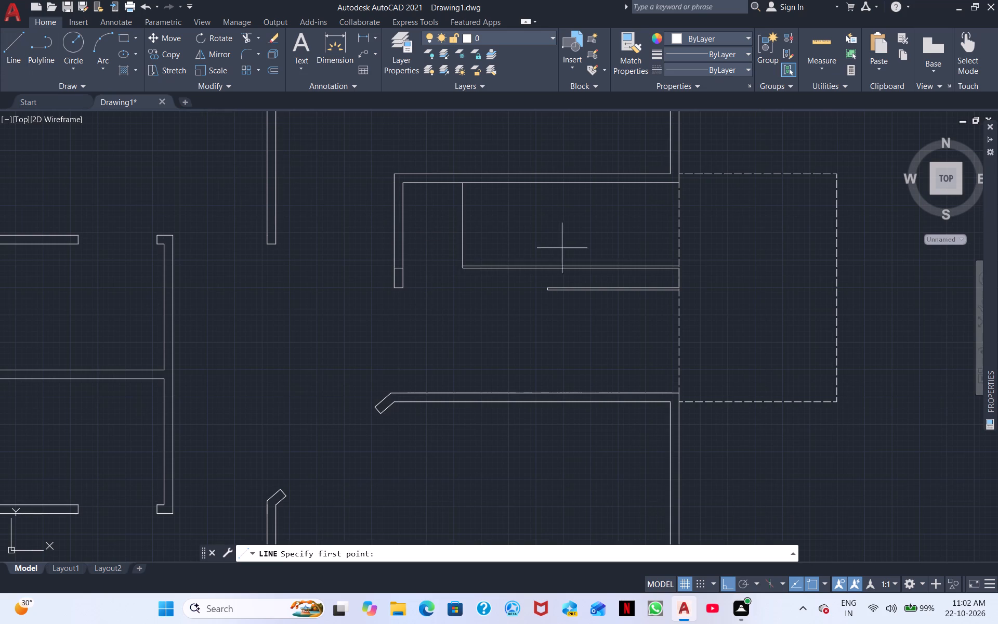
scroll(599, 263, "up", 5)
left_click(595, 288)
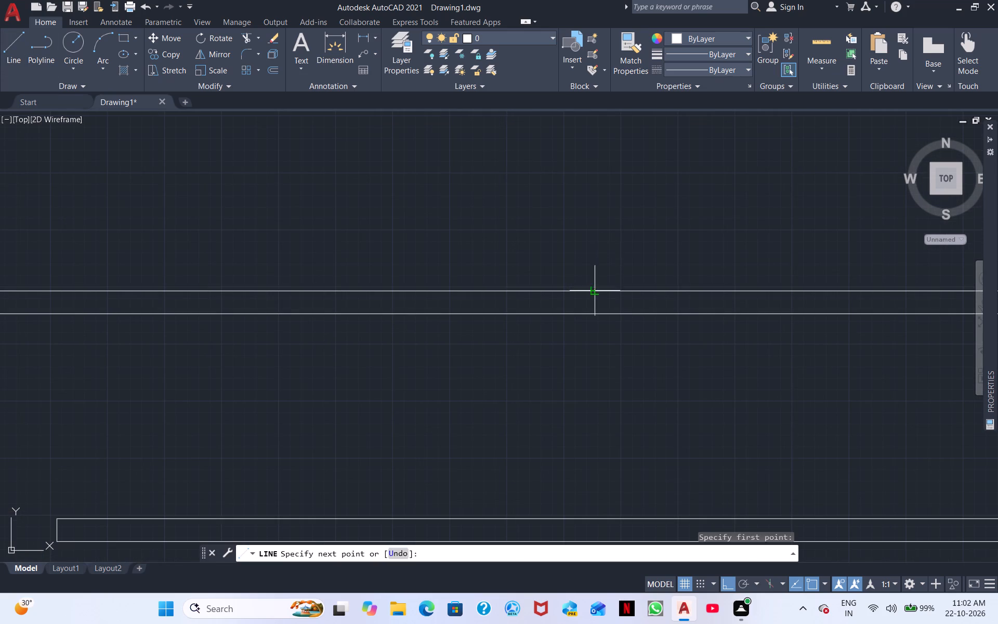
middle_click_drag(582, 205, 588, 457)
middle_click_drag(564, 207, 608, 384)
scroll(577, 219, "down", 3)
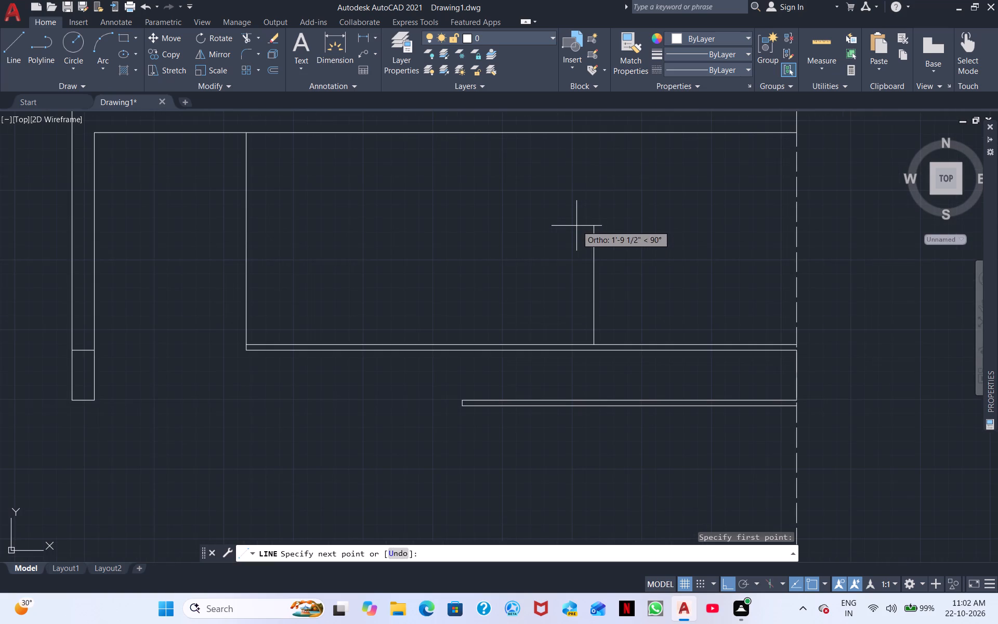
left_click(591, 133)
right_click(544, 187)
left_click(585, 197)
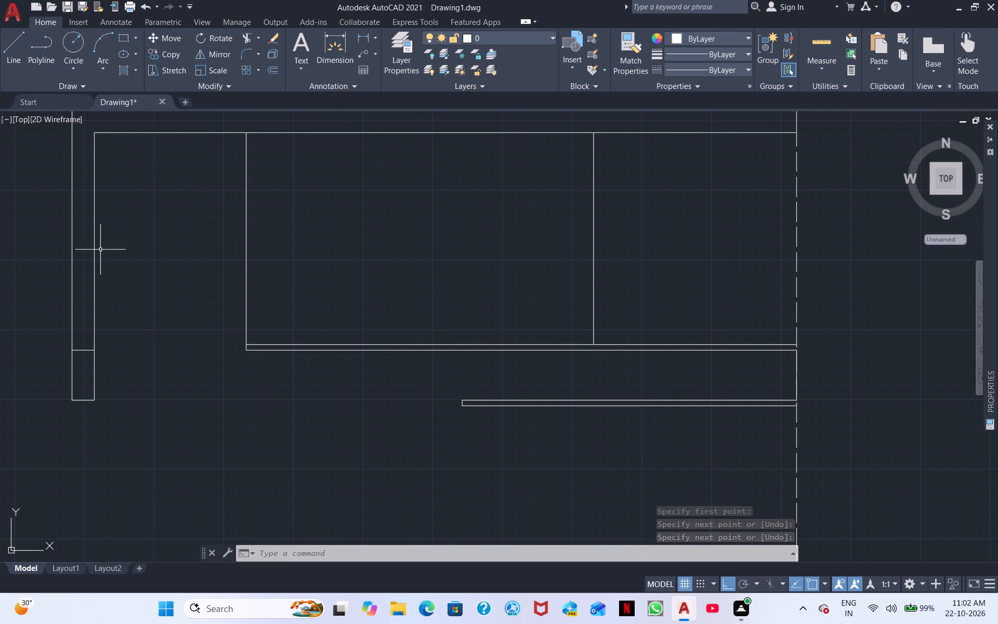
Copy the vertical line at the upper pair's inner end as a 6-item array, fitted to end on the second vertical line.
left_click(261, 281)
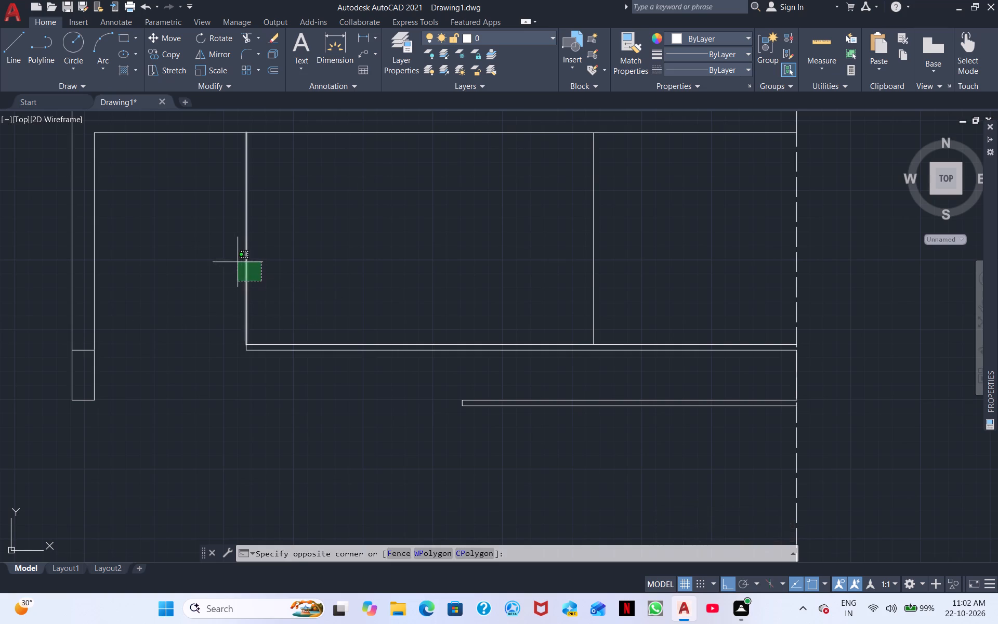
left_click(238, 262)
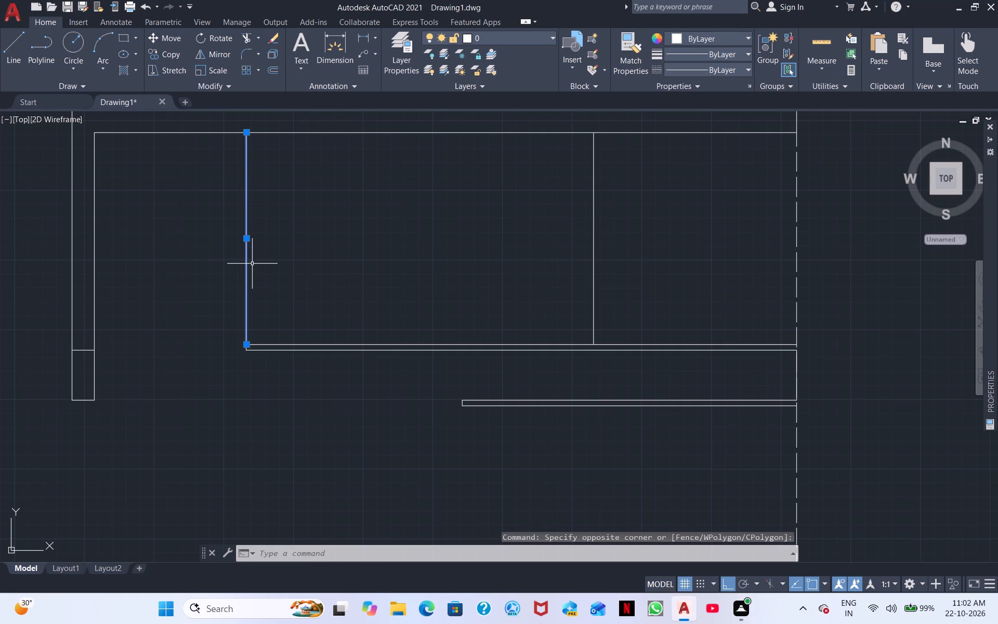
key("c")
type("op")
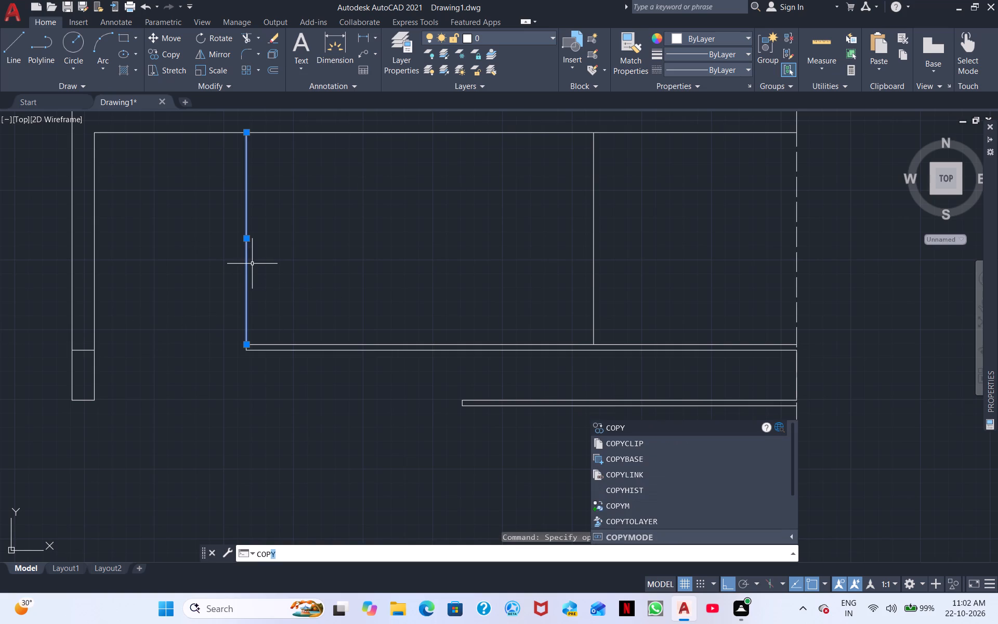
left_click(621, 427)
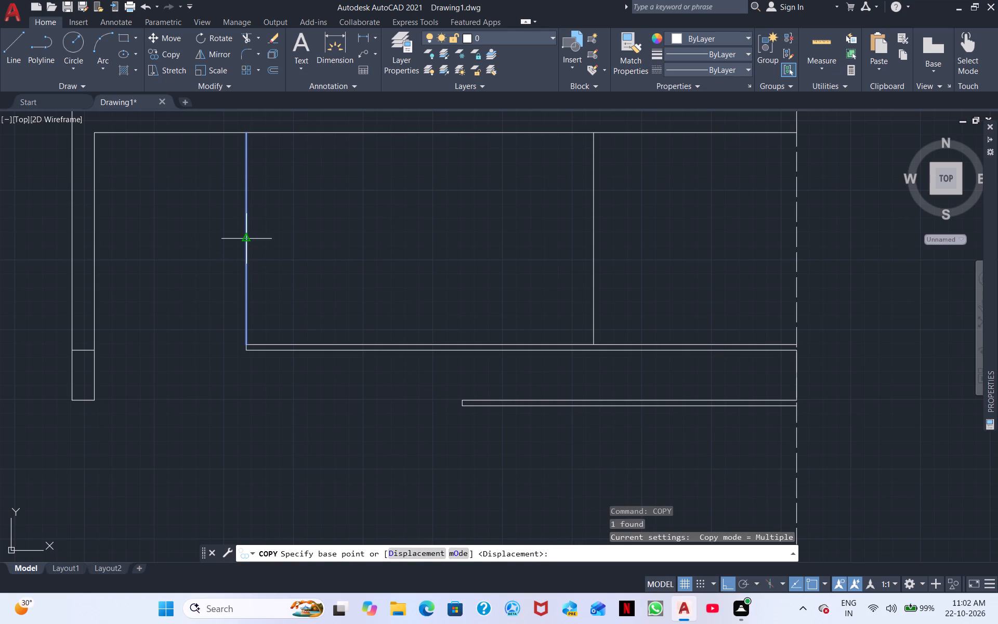
left_click(244, 240)
left_click(410, 550)
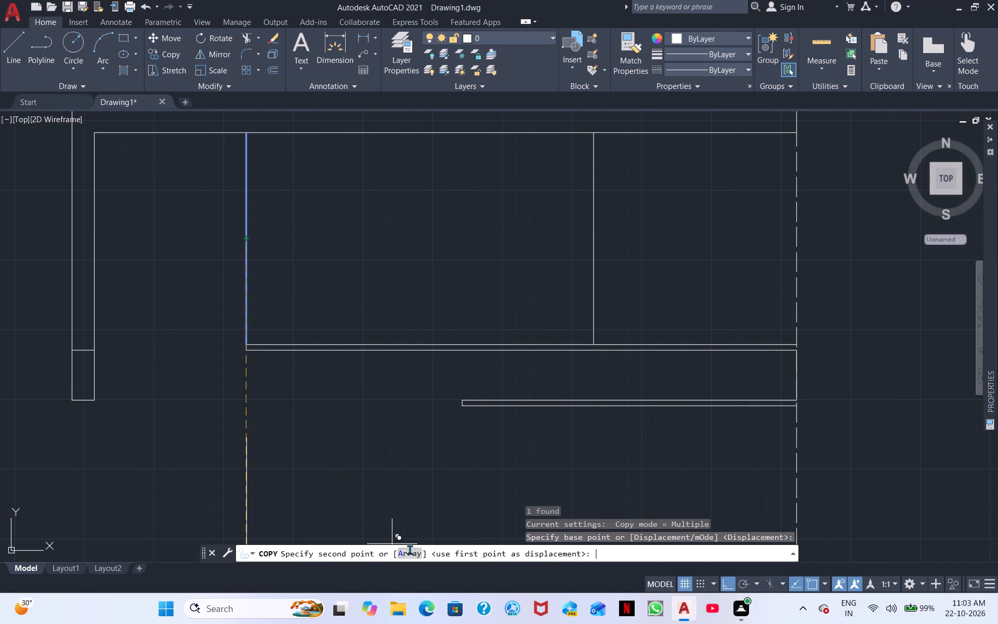
key("6")
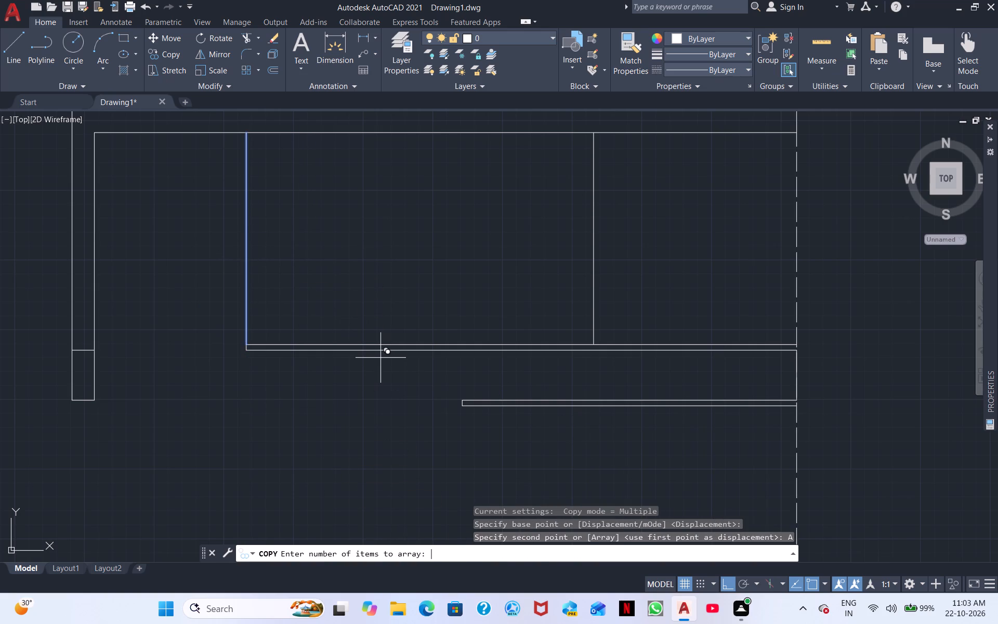
key("Return")
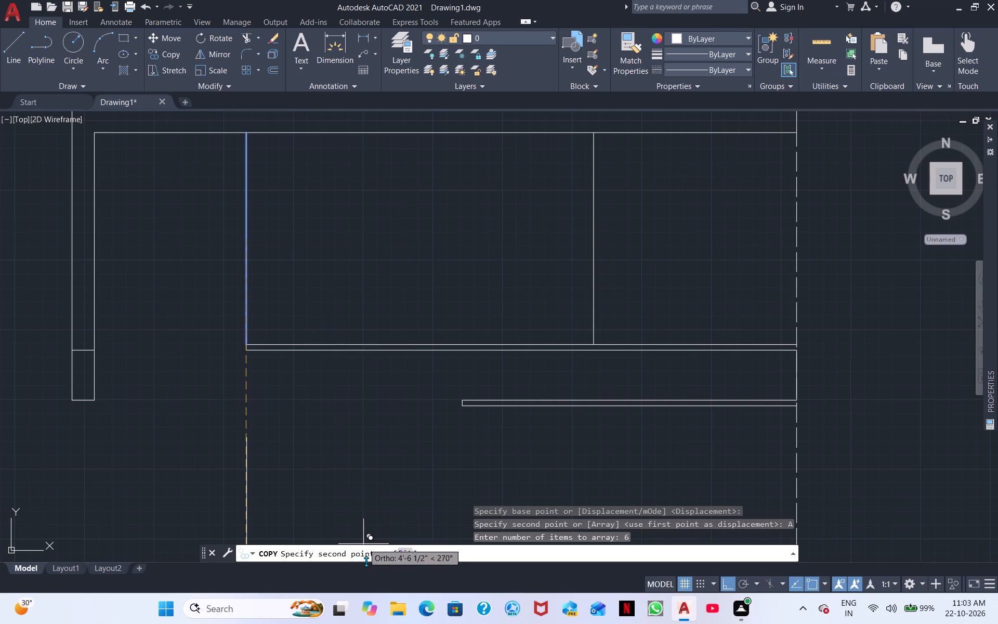
left_click(406, 558)
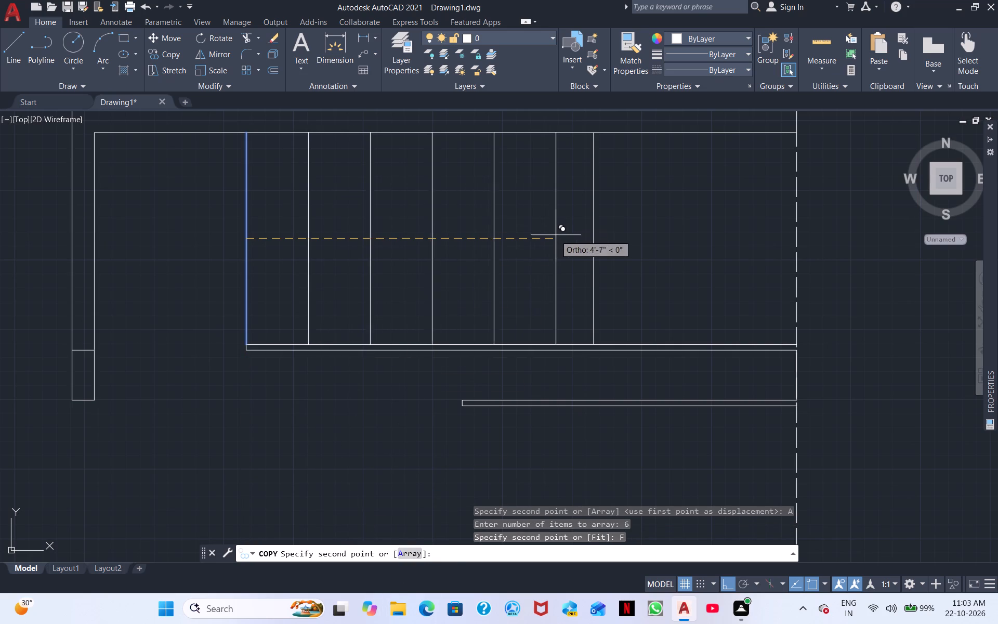
left_click(591, 237)
scroll(639, 295, "down", 1)
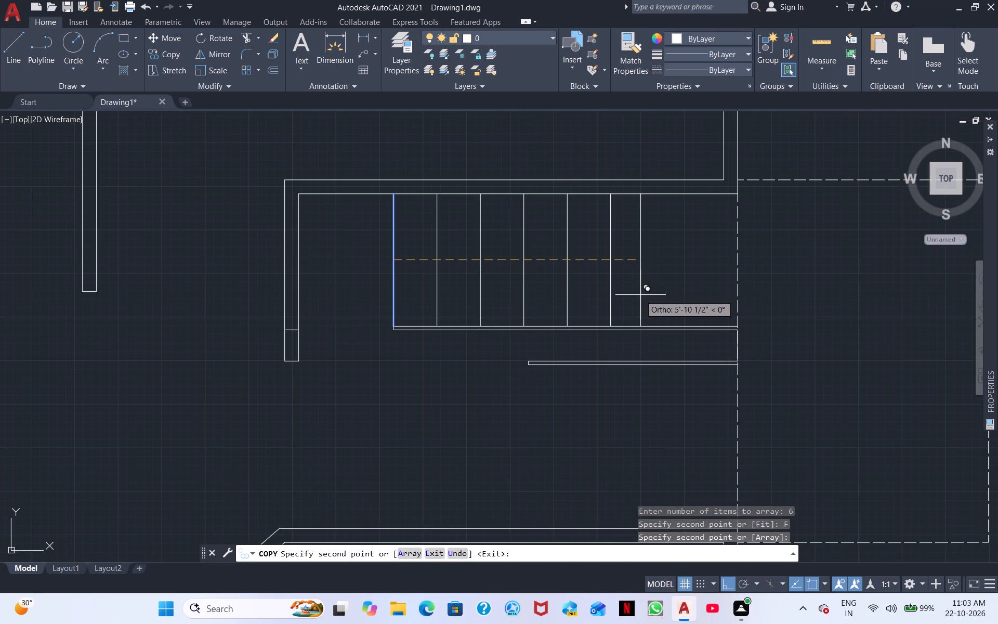
right_click(640, 294)
left_click(658, 302)
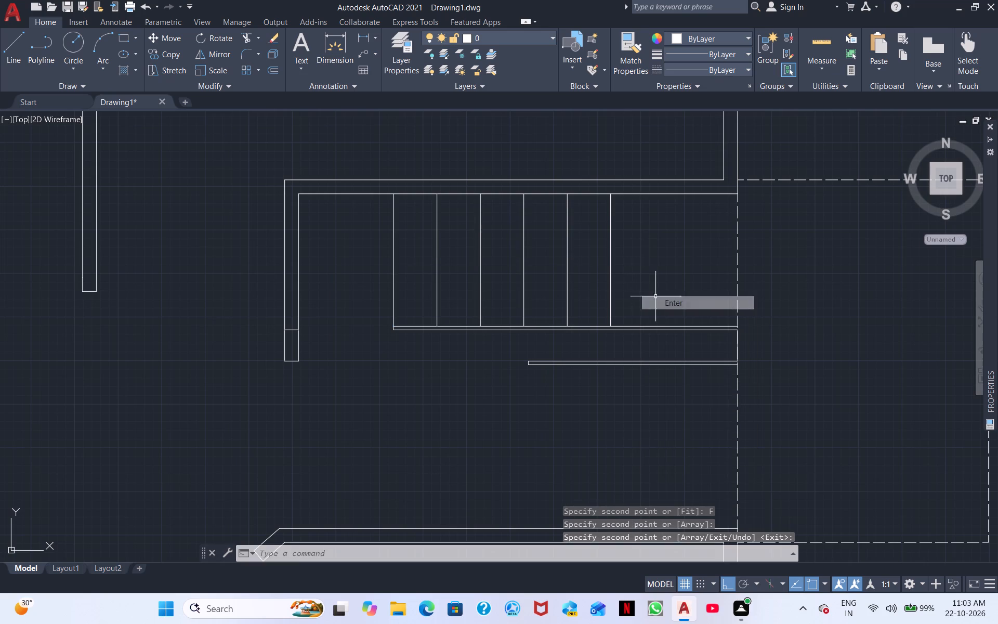
Set the current linetype to the dashed ACAD linetype.
middle_click_drag(656, 256, 579, 270)
left_click(721, 68)
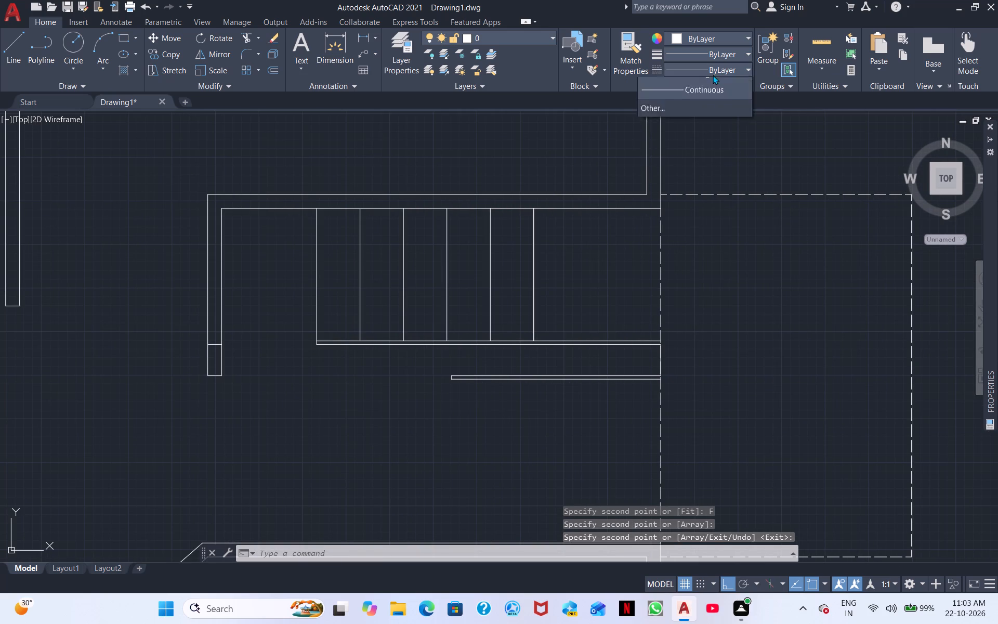
left_click(698, 108)
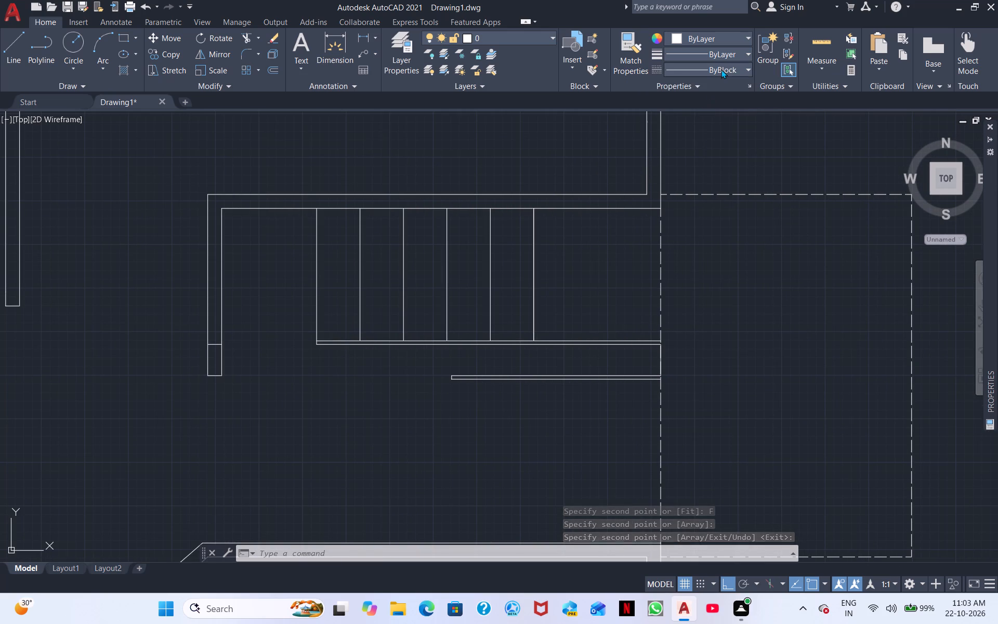
left_click(721, 69)
left_click(718, 115)
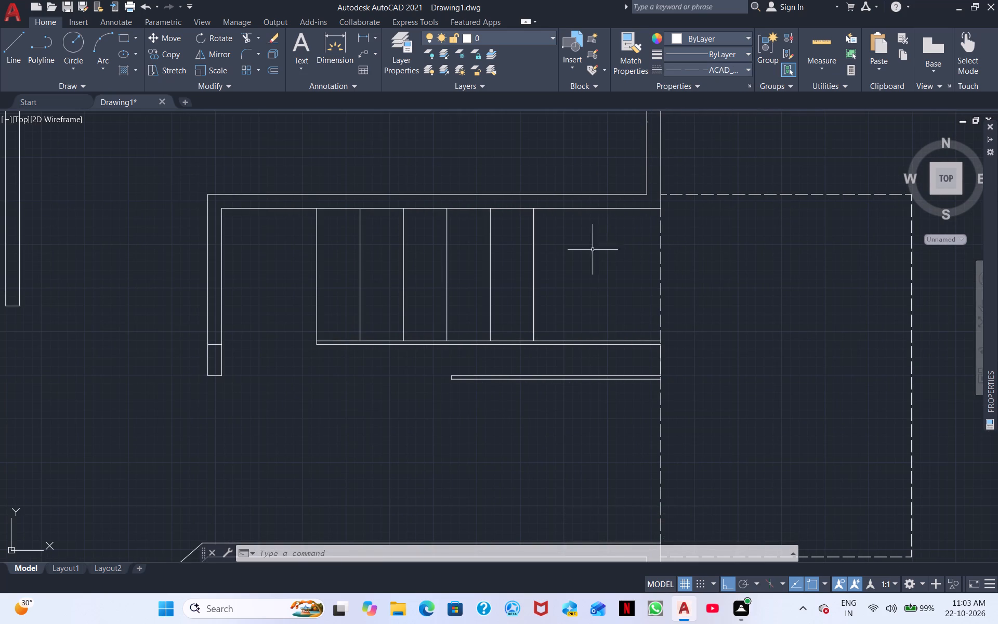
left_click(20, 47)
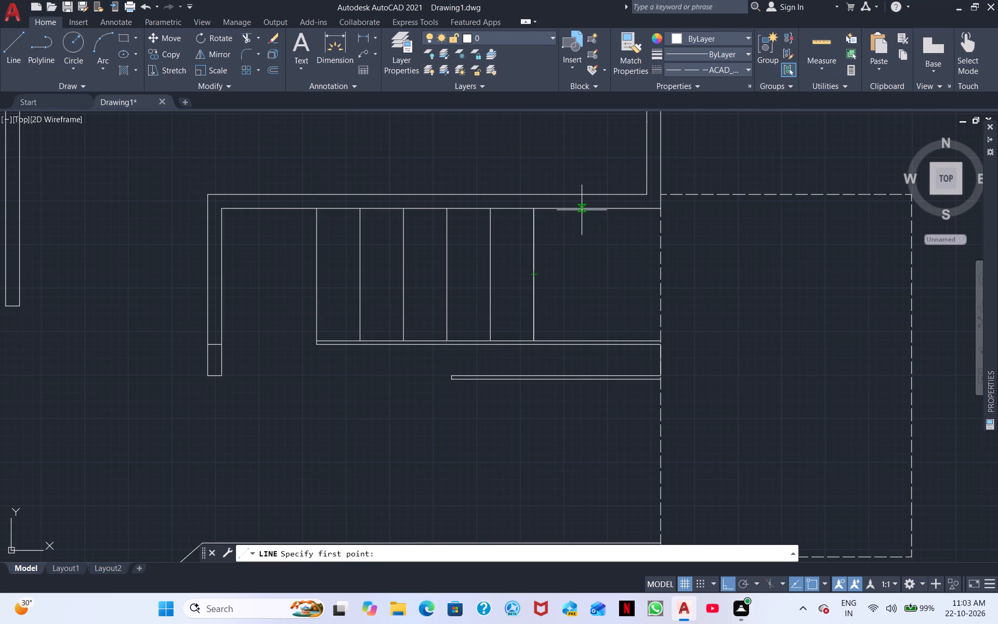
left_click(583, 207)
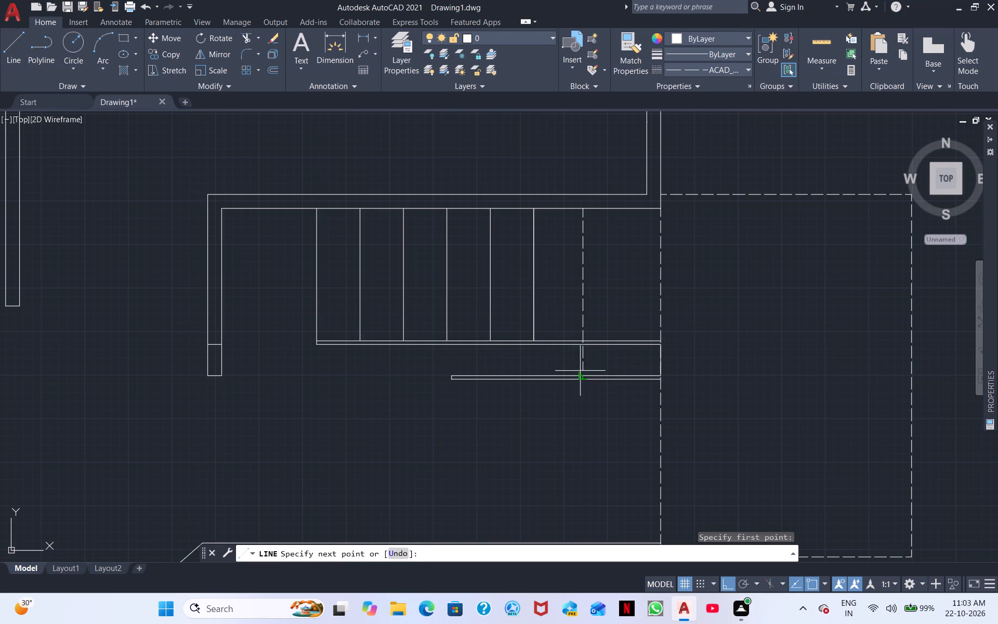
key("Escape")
Draw a dashed vertical line just past the last solid tread line, from the upper wall's inner face to the upper 1" pair's top line.
right_click(569, 300)
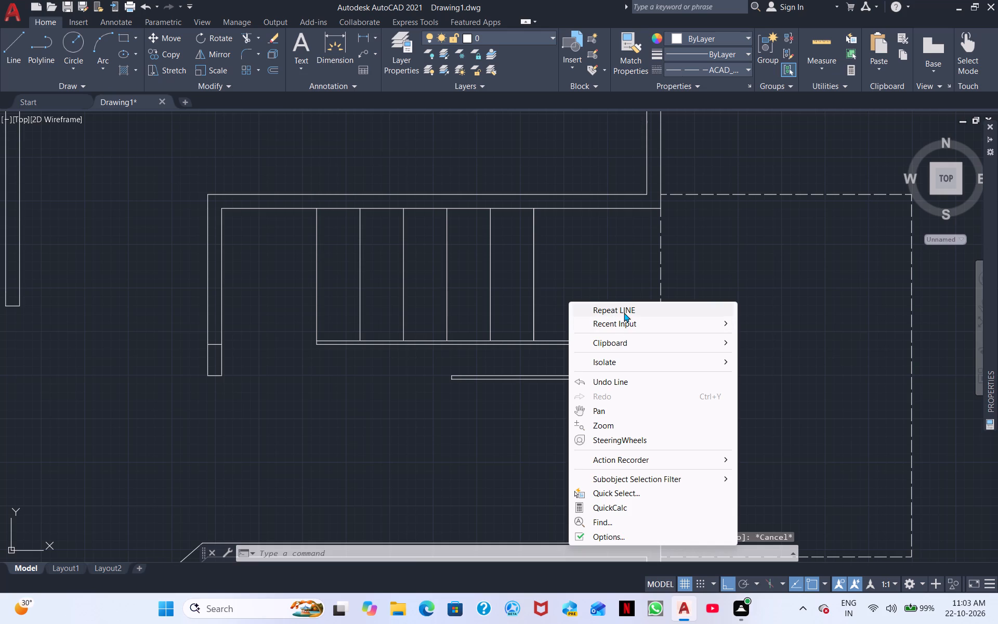
left_click(624, 311)
left_click(570, 209)
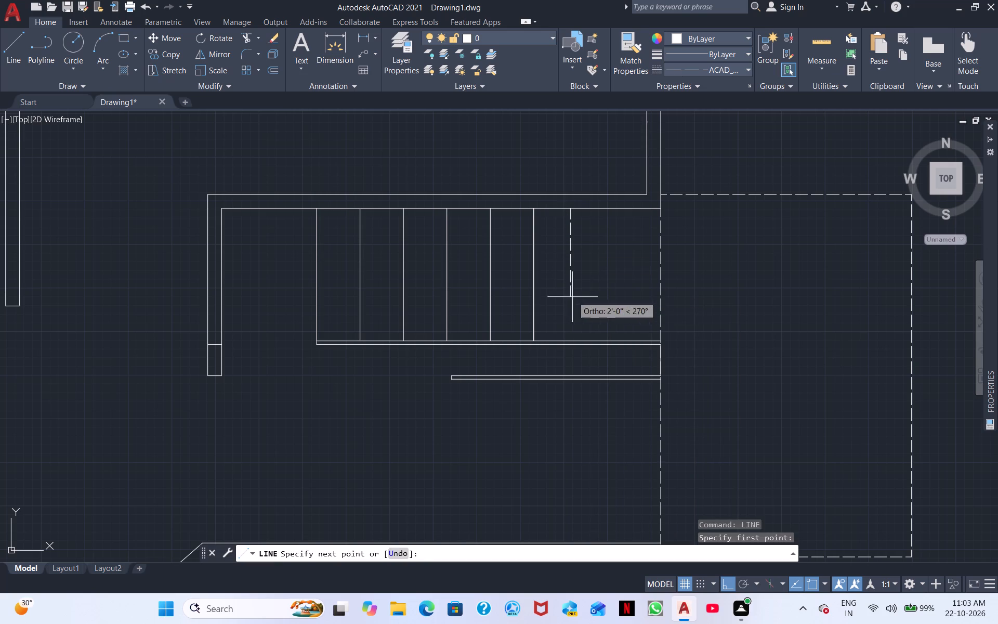
scroll(573, 335, "up", 3)
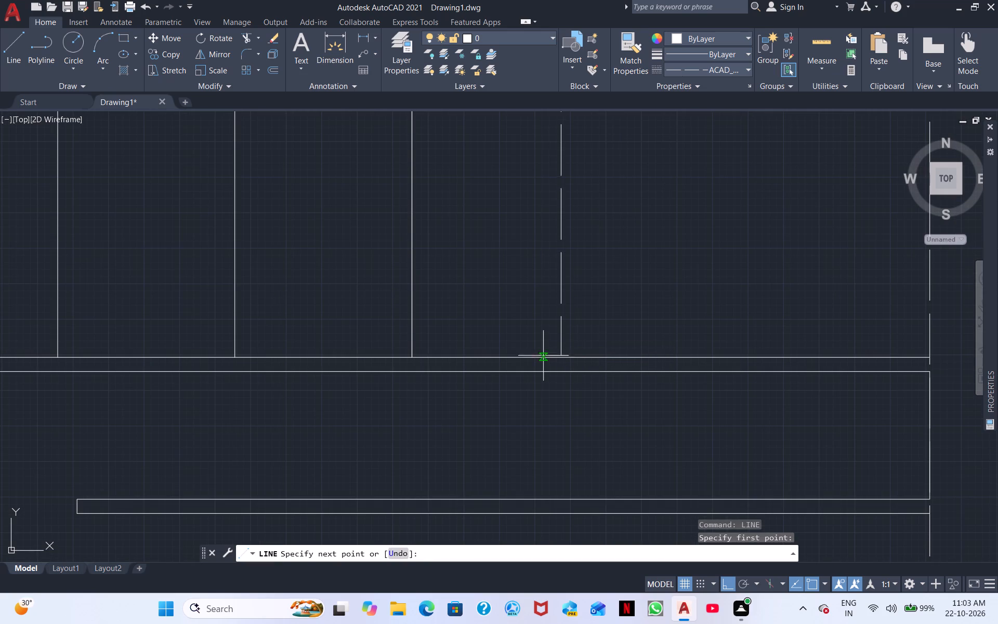
left_click(561, 357)
key("Escape")
Draw a second dashed vertical line between the first dashed tread line and the opening line, from the wall's inner face to the upper pair.
right_click(611, 322)
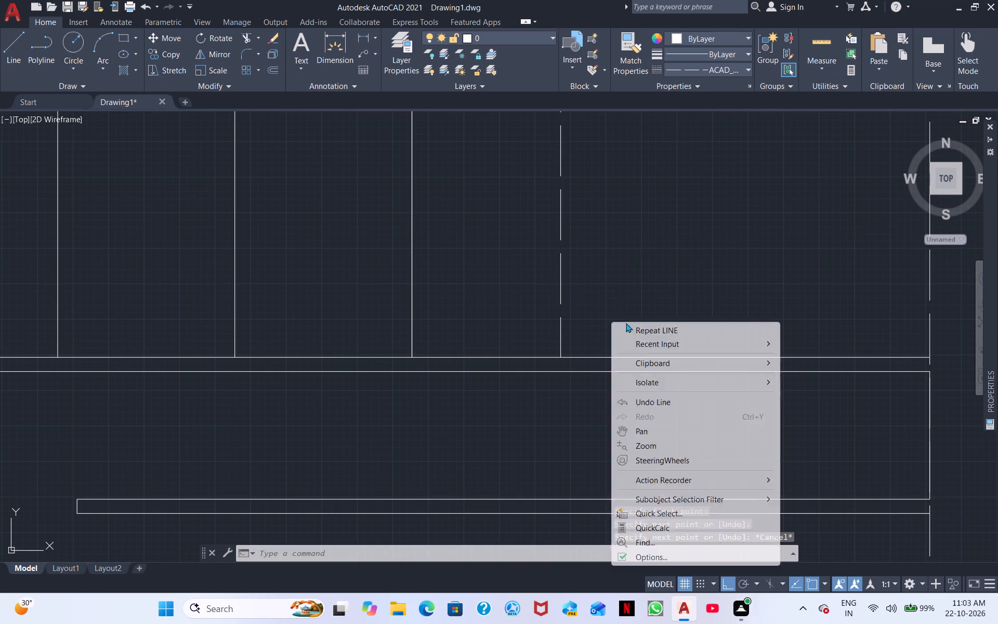
left_click(642, 332)
middle_click_drag(637, 298, 631, 448)
scroll(632, 434, "down", 1)
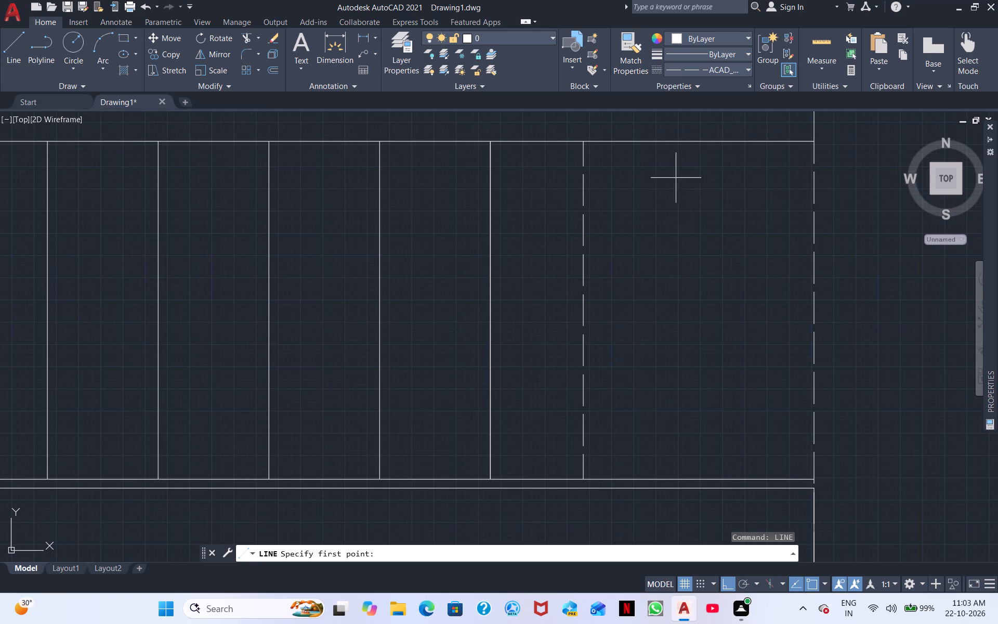
left_click(675, 144)
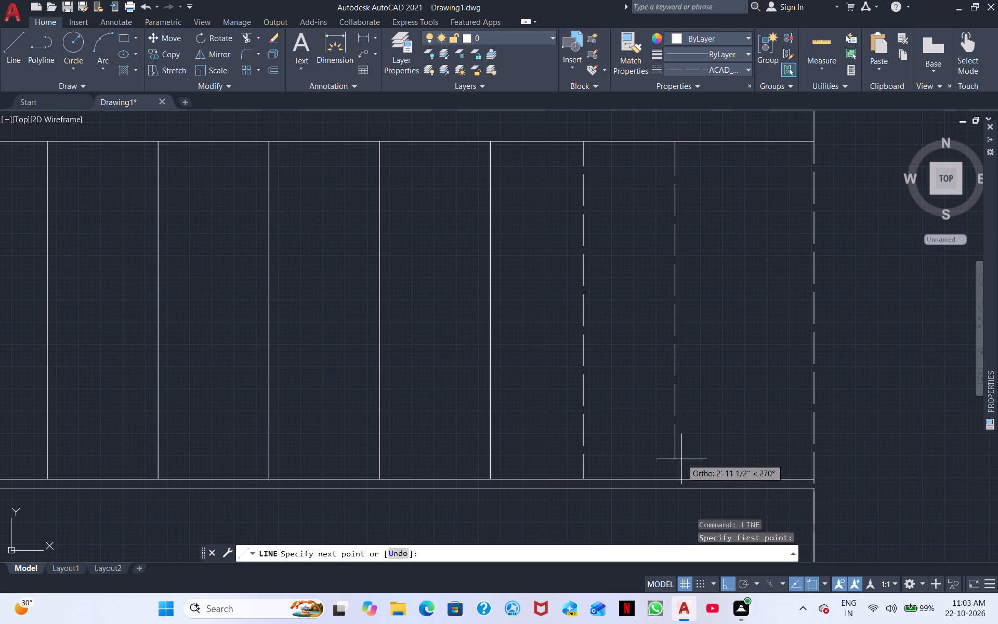
left_click(674, 475)
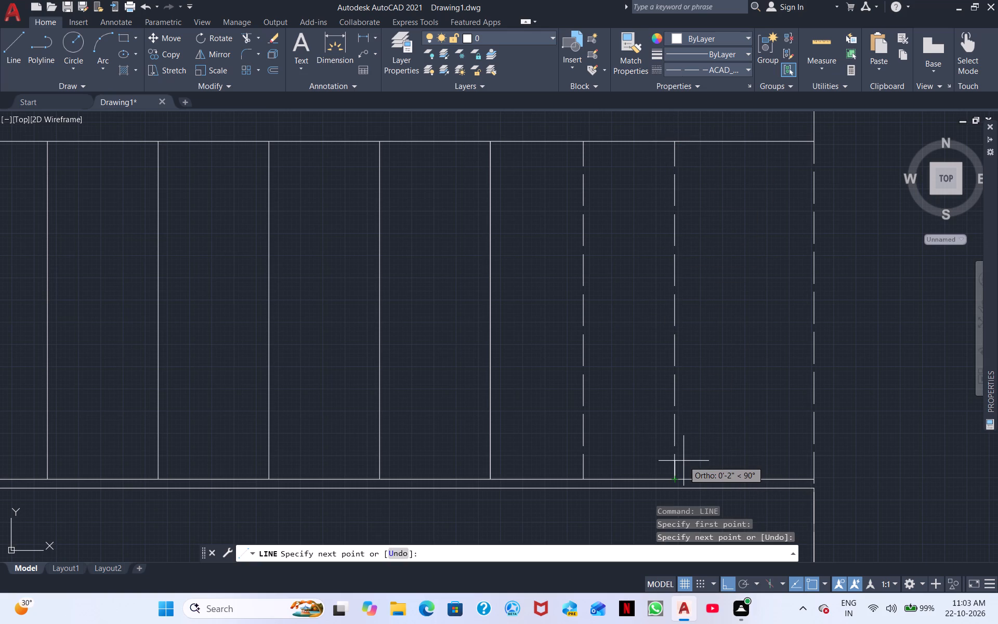
right_click(682, 461)
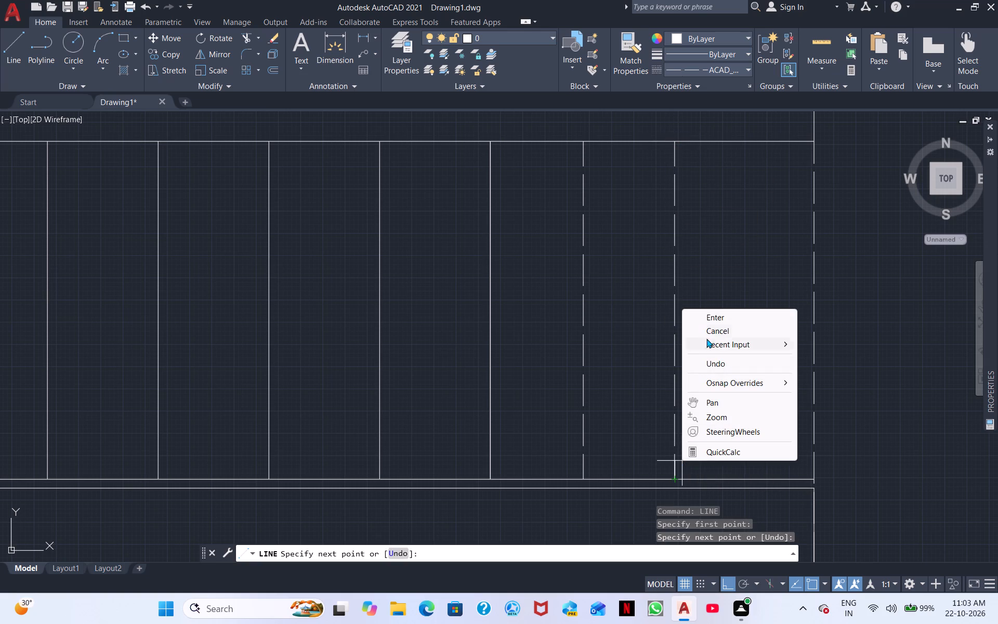
left_click(717, 317)
Draw a third dashed vertical tread line nearest the dashed opening line, from the wall's inner face to the upper pair's top line.
right_click(728, 275)
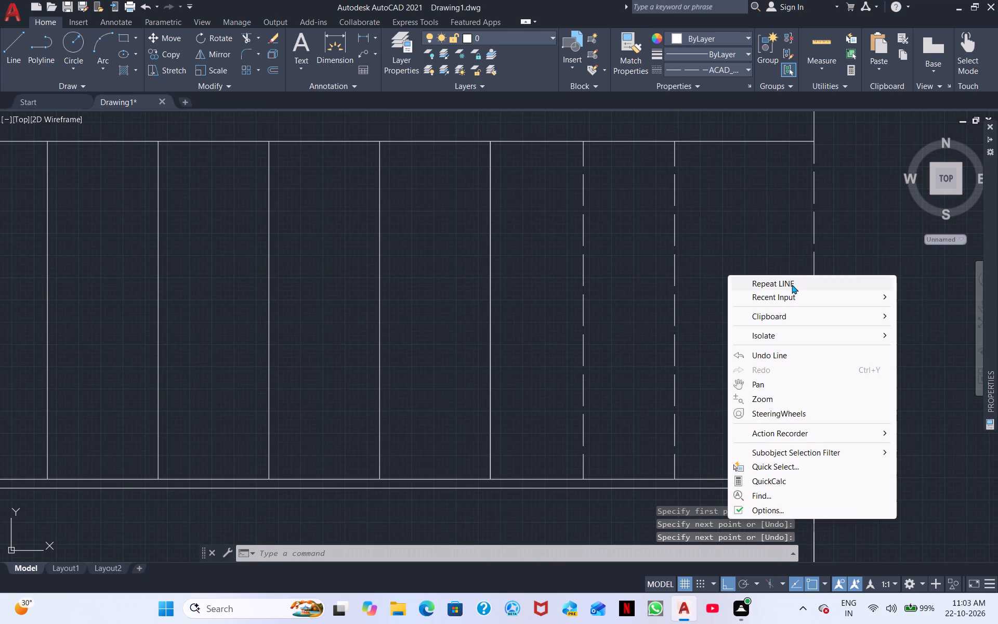
left_click(792, 284)
left_click(757, 144)
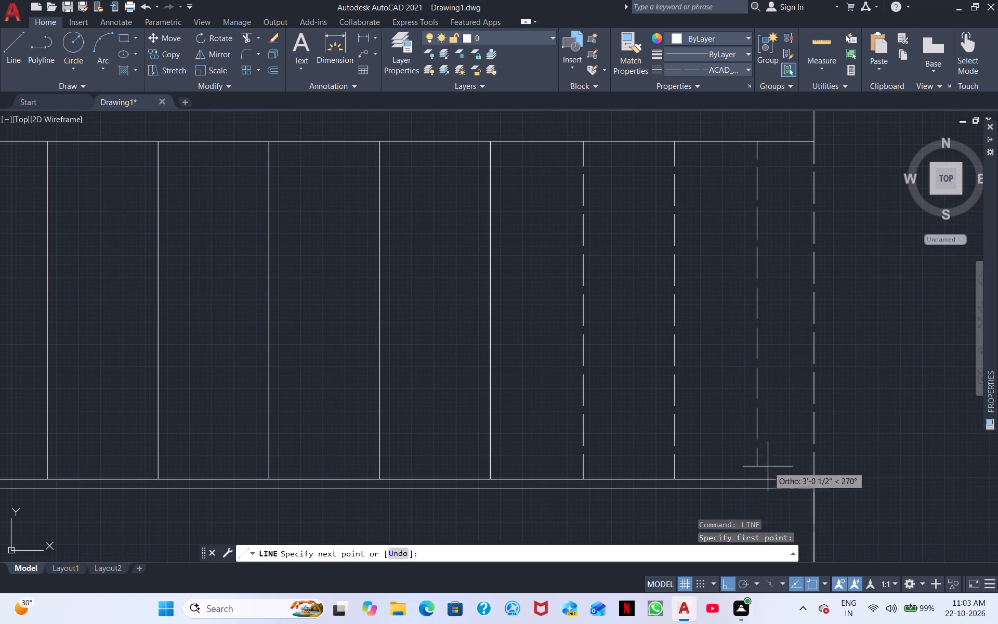
left_click(756, 476)
right_click(753, 474)
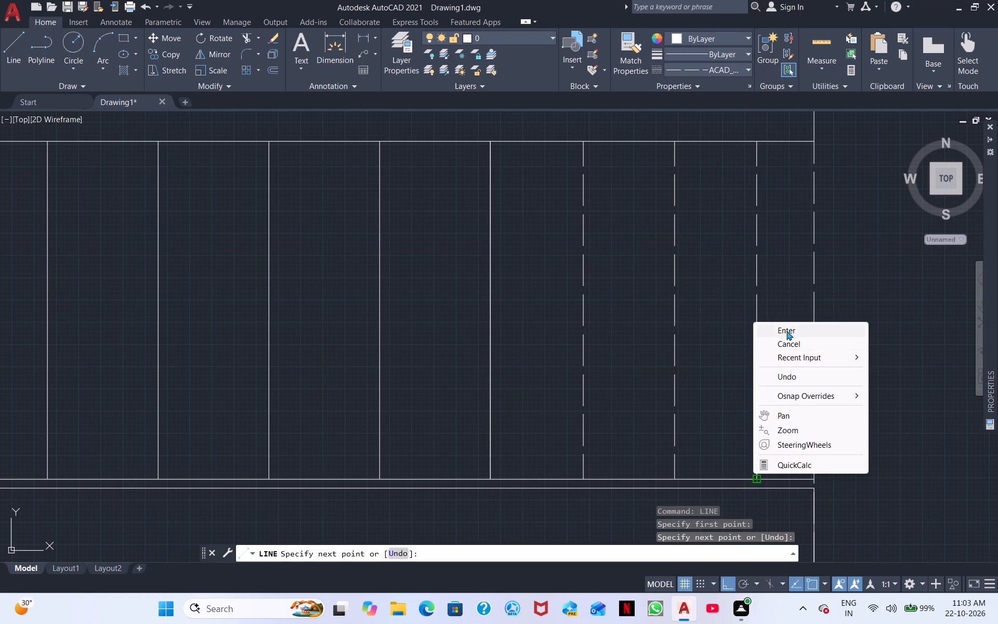
left_click(786, 326)
Draw a dashed vertical line from the lower 1" pair's bottom line to the wall below, aligned with the dashed tread line nearest the opening.
scroll(679, 515, "down", 1)
middle_click_drag(671, 550, 672, 459)
scroll(672, 483, "down", 2)
middle_click_drag(624, 506, 586, 369)
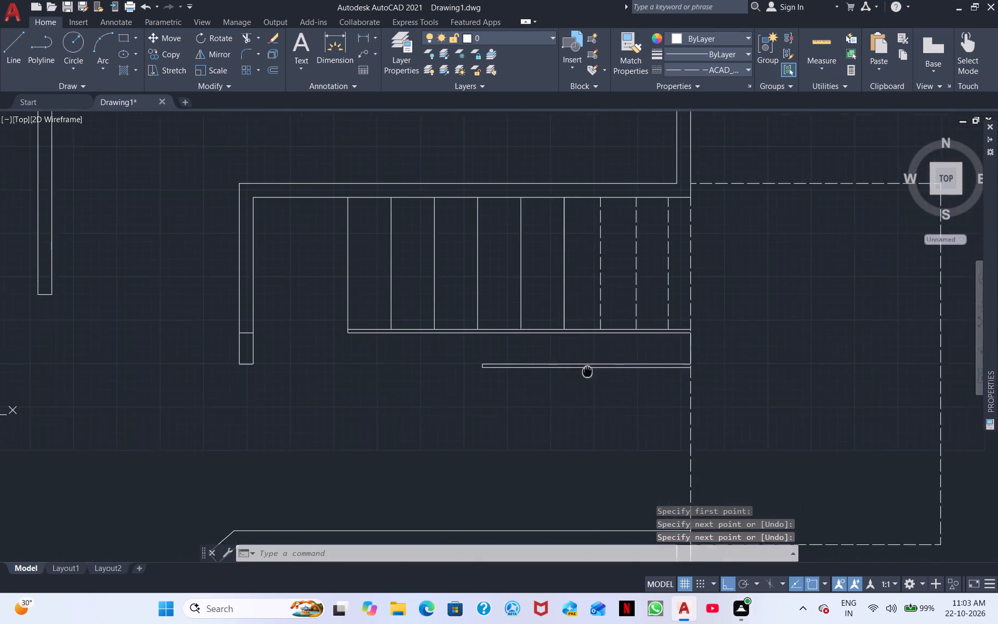
middle_click_drag(586, 369, 578, 358)
right_click(549, 415)
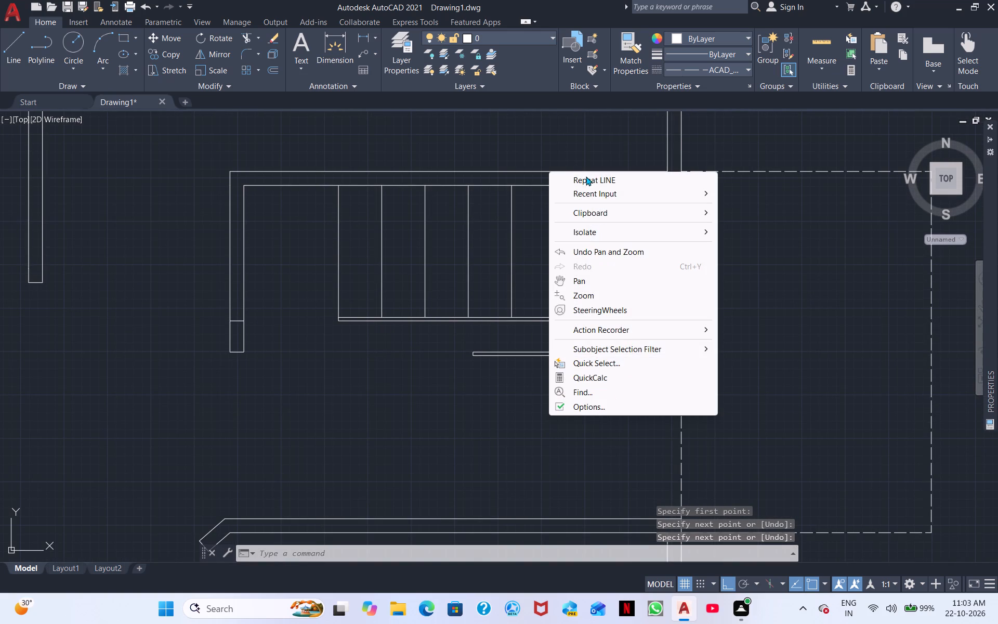
left_click(589, 178)
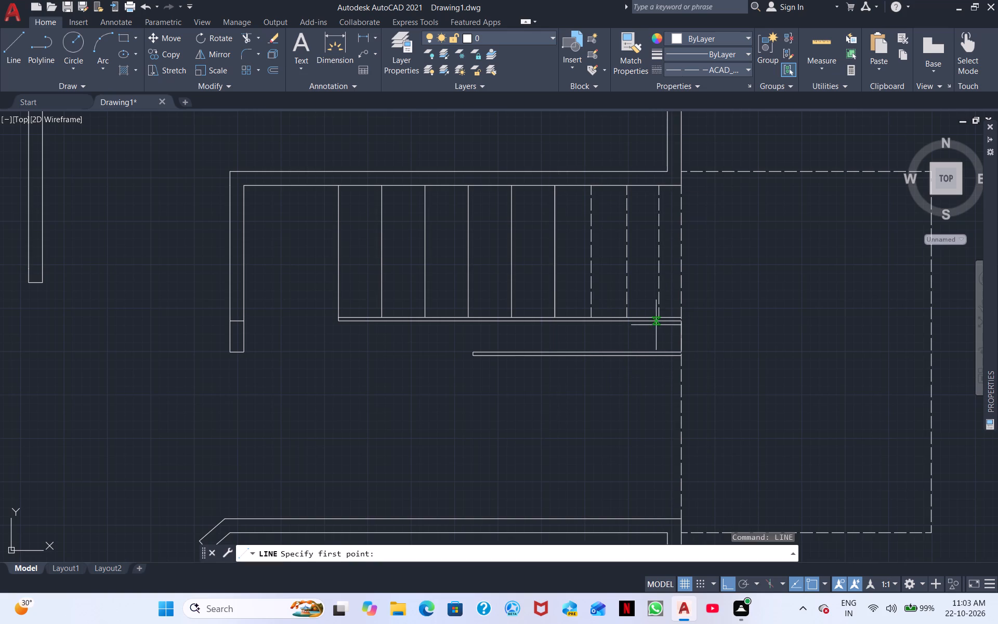
scroll(656, 362, "up", 2)
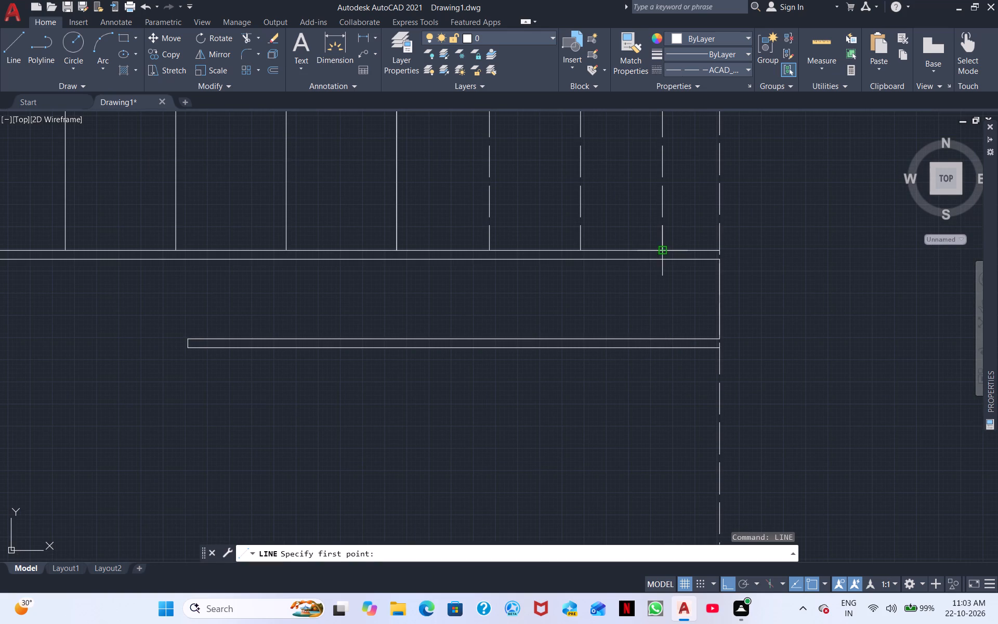
left_click(665, 350)
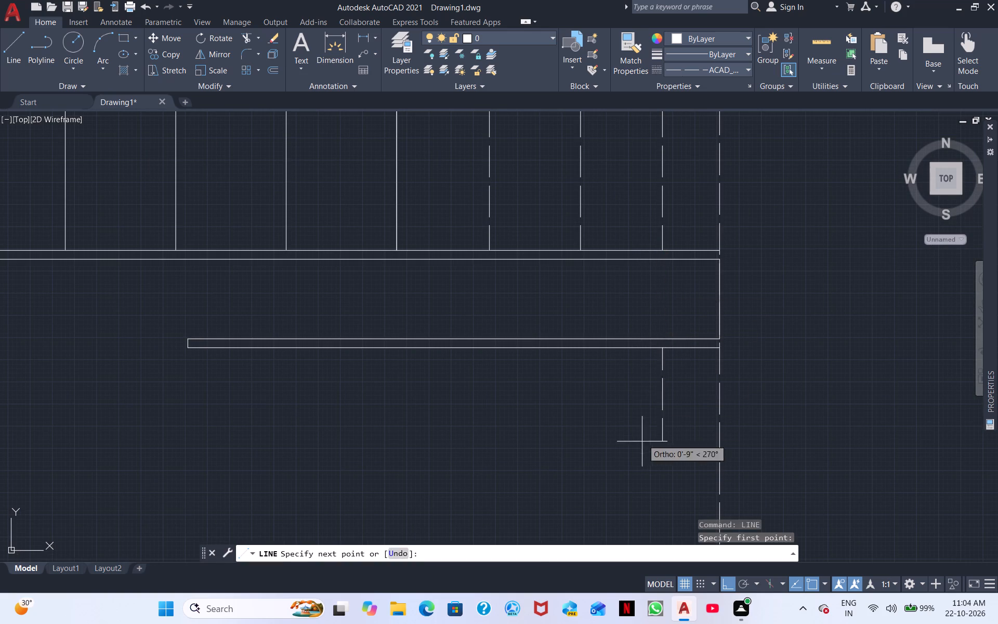
scroll(639, 468, "down", 2)
middle_click_drag(628, 498, 623, 208)
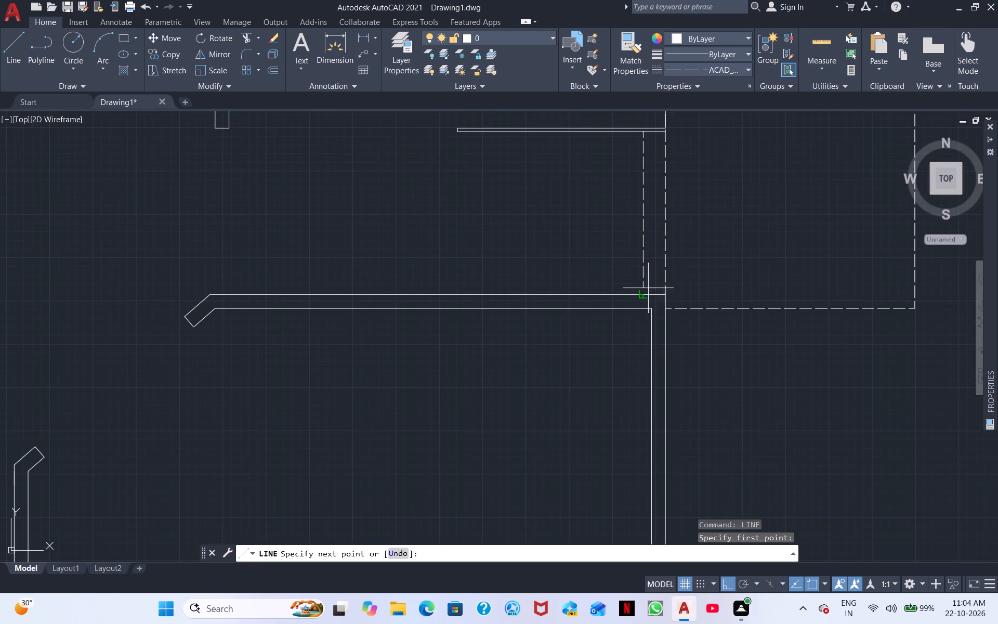
left_click(644, 295)
key("Escape")
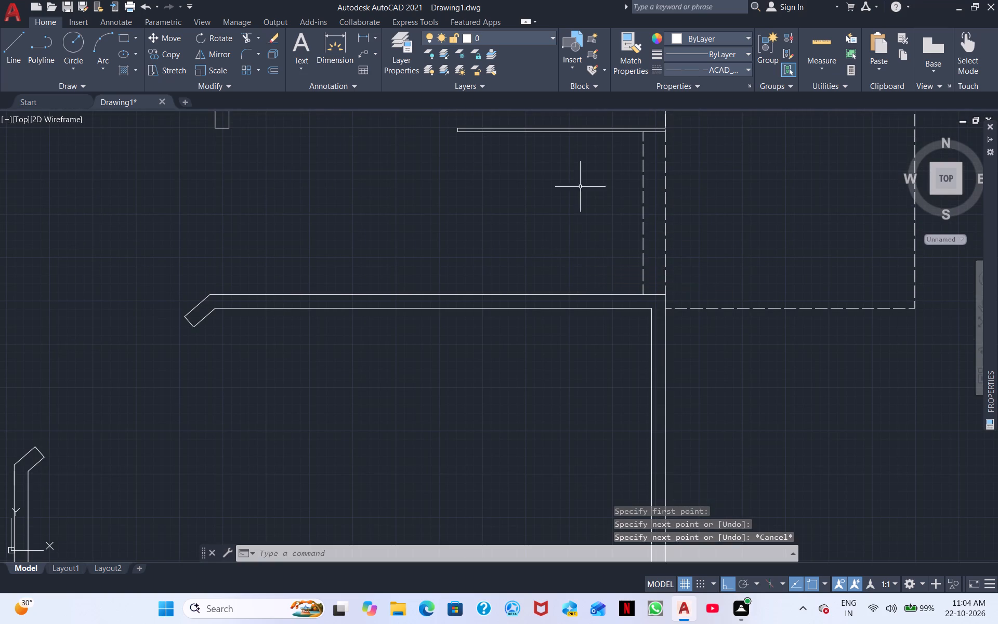
Draw a dashed vertical line from the lower pair's bottom line to the wall below, aligned with the middle dashed tread line above.
middle_click_drag(576, 202, 609, 347)
right_click(639, 244)
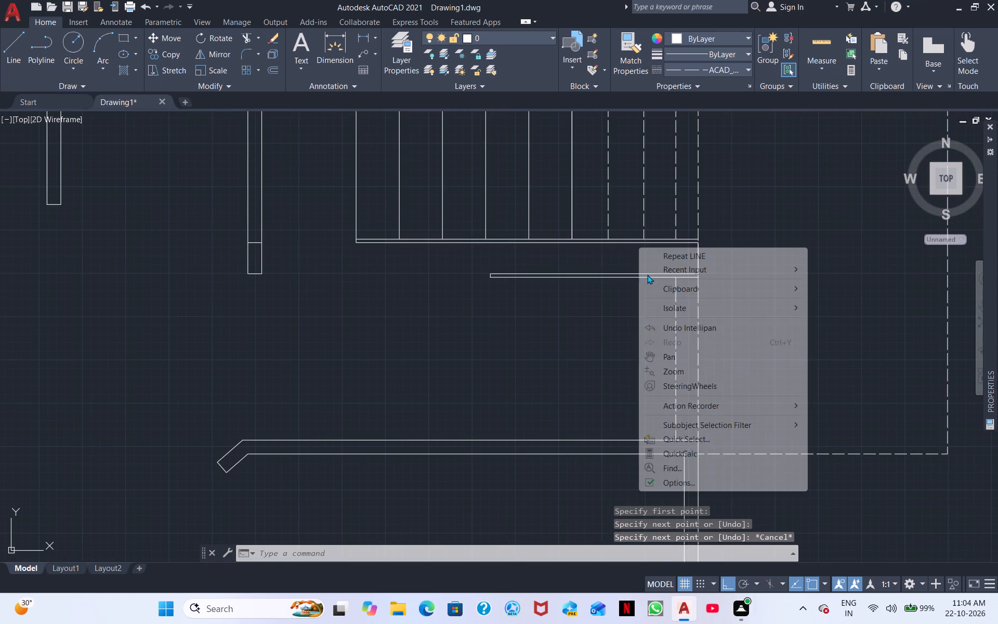
left_click(678, 253)
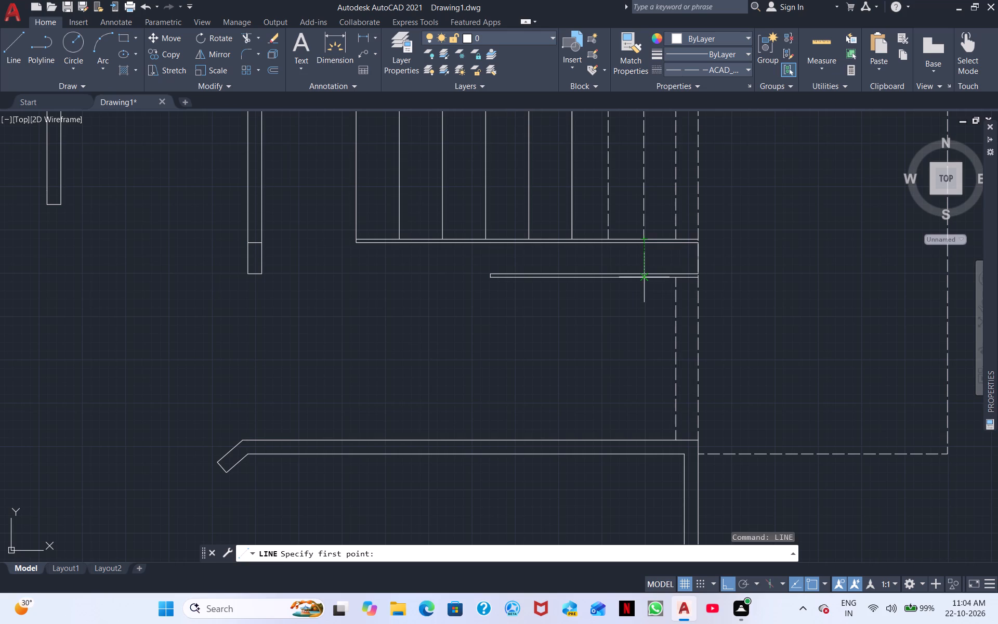
left_click_drag(645, 280, 644, 286)
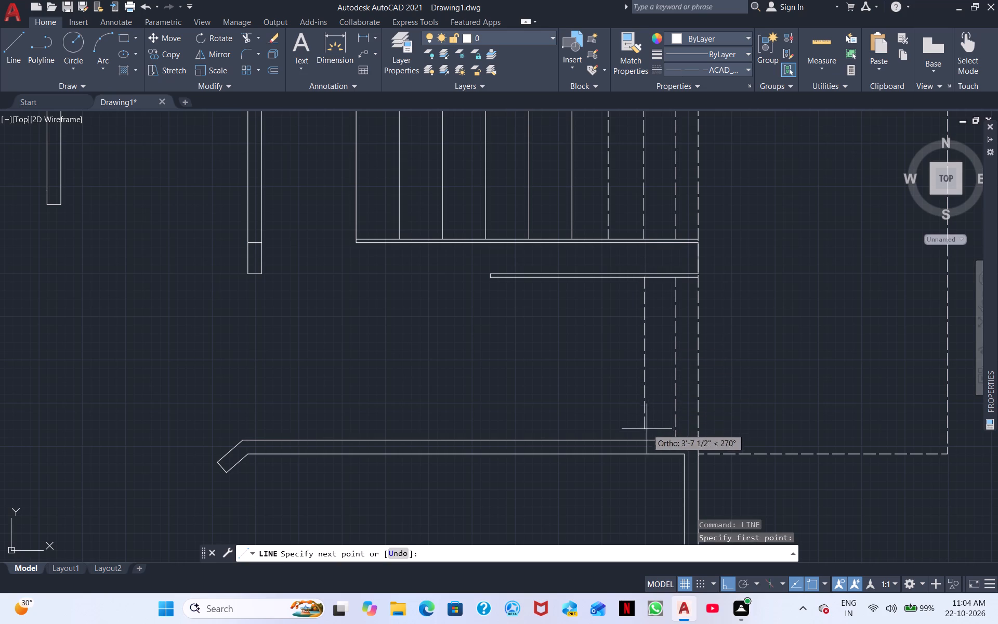
left_click(644, 439)
right_click(646, 430)
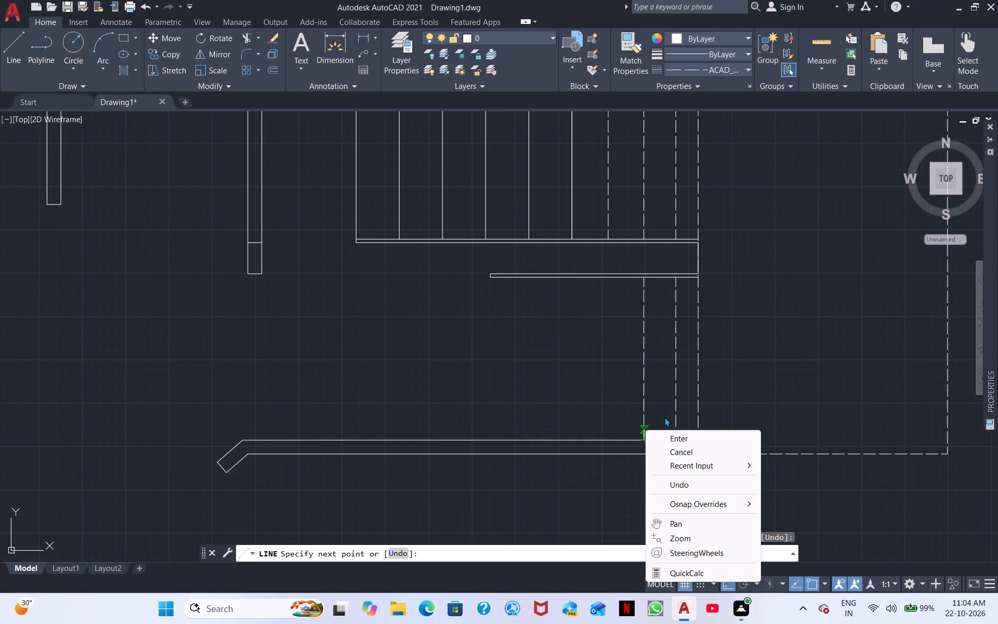
left_click(662, 432)
Draw a dashed vertical line from the foot of the innermost dashed tread line, across both 1" pairs, down to the wall below.
right_click(611, 258)
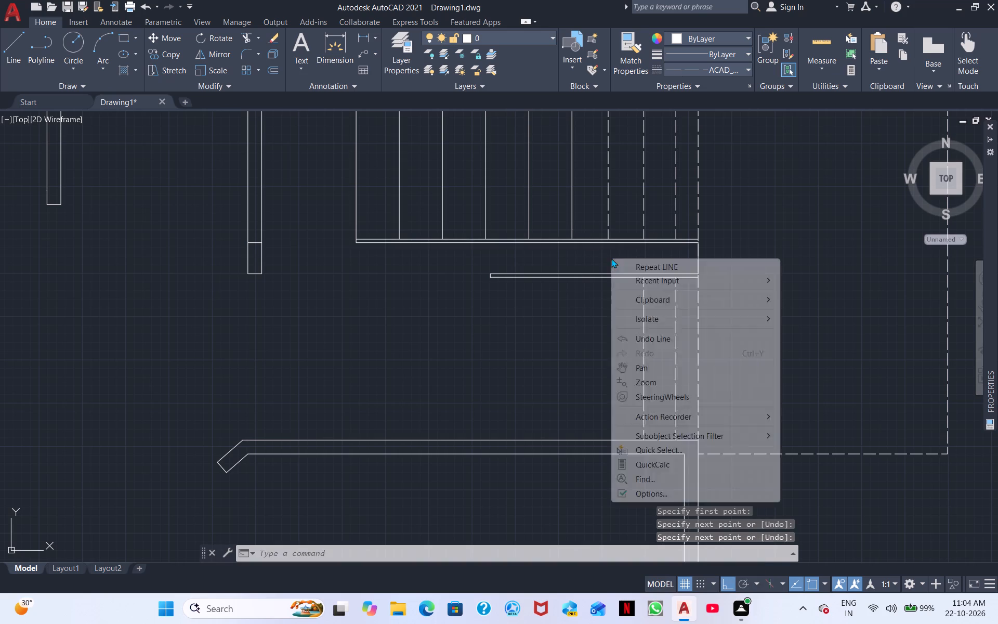
left_click(658, 270)
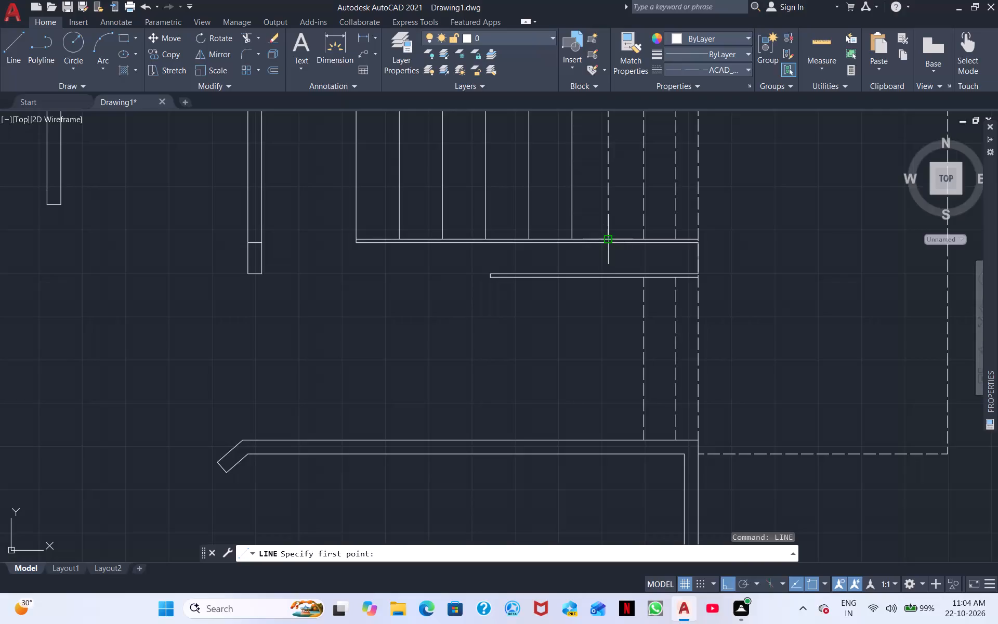
left_click(605, 237)
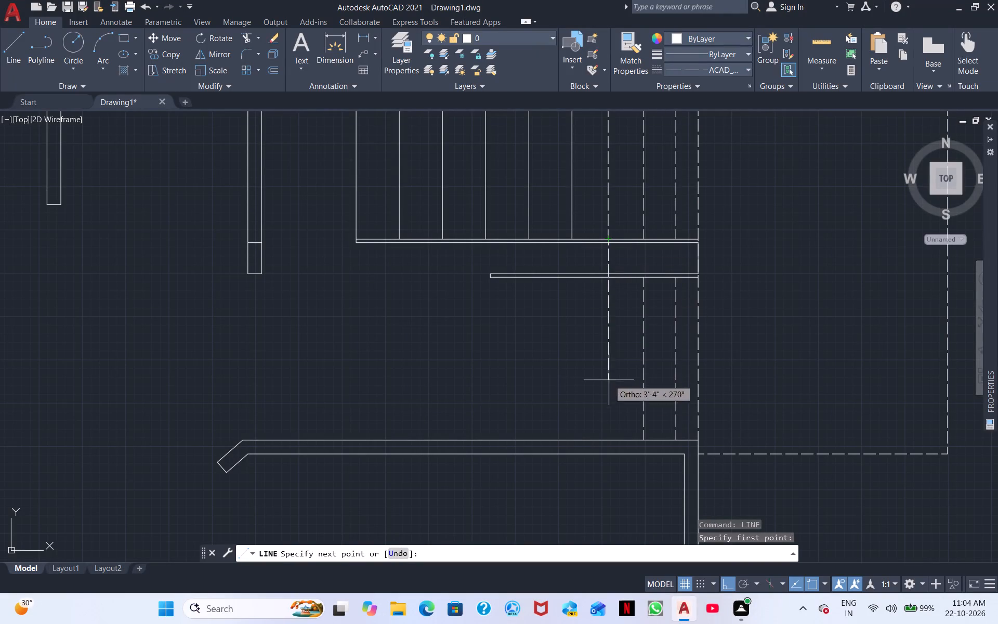
left_click(611, 441)
right_click(613, 421)
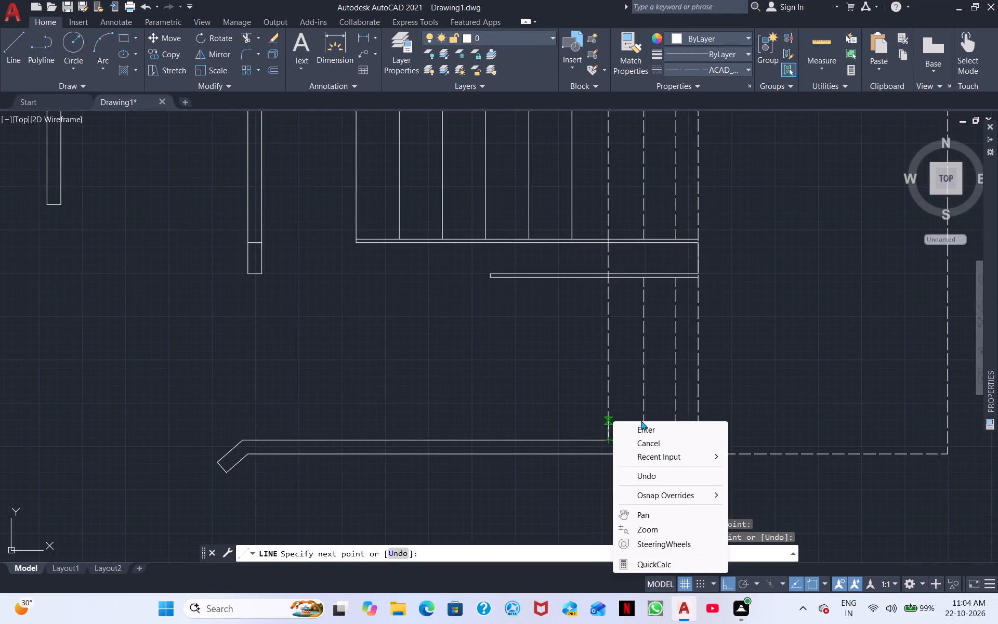
left_click(641, 425)
Draw a dashed vertical line from the foot of the solid tread line nearest the dashed ones down to the wall below.
right_click(566, 268)
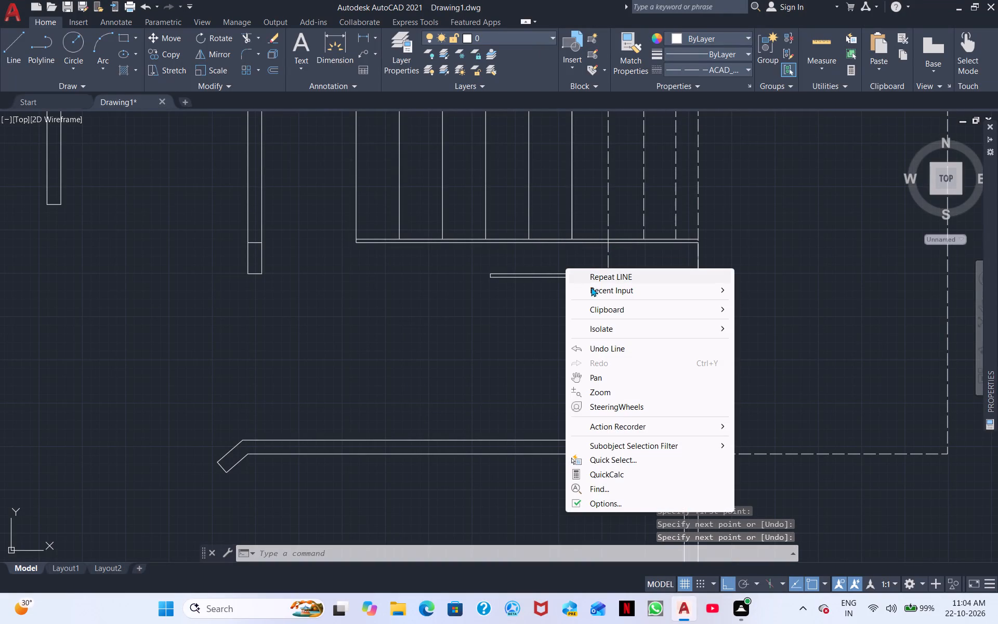
left_click(598, 271)
left_click(575, 238)
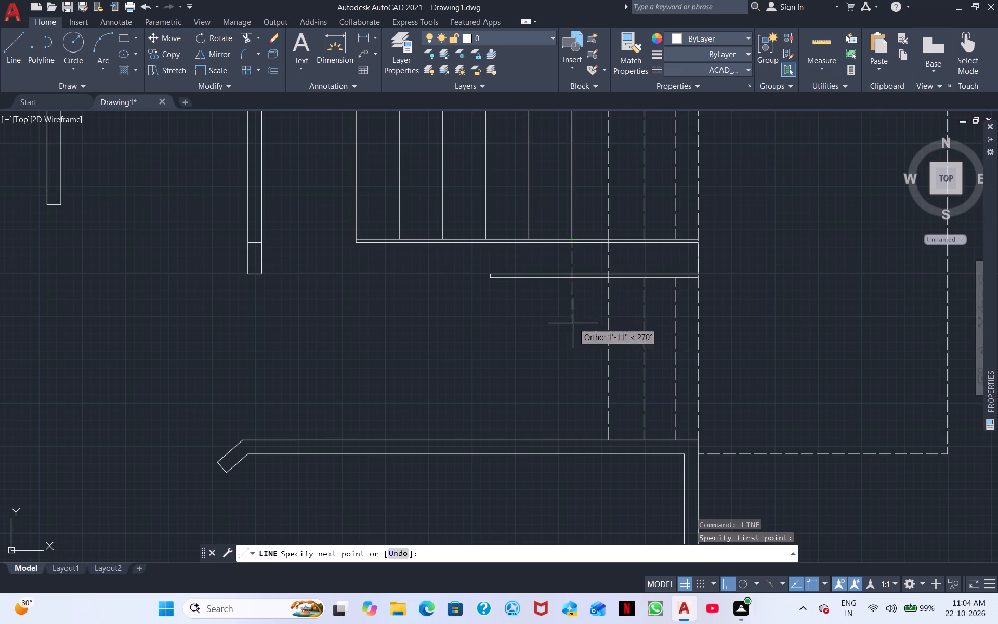
left_click(572, 439)
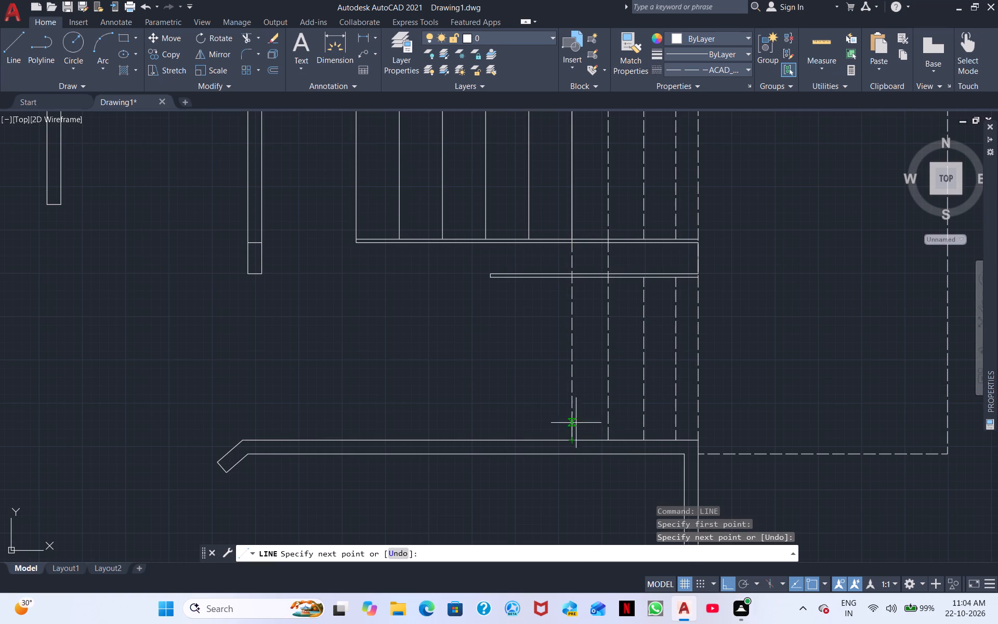
right_click(577, 417)
left_click(609, 419)
Draw a dashed vertical line from the foot of the second solid tread line from the dashed ones down to the wall below.
right_click(548, 384)
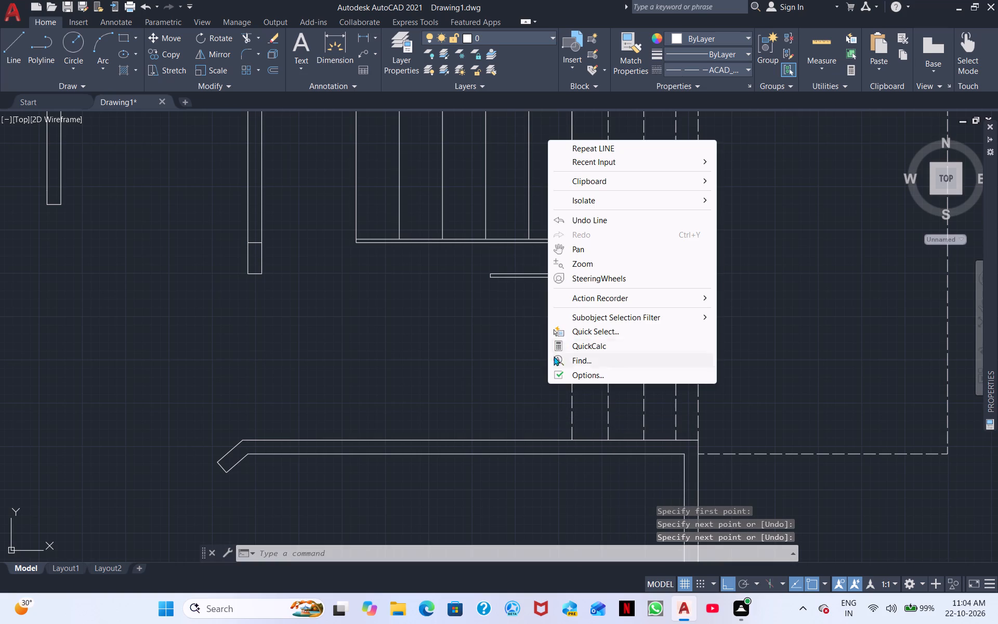
left_click(576, 147)
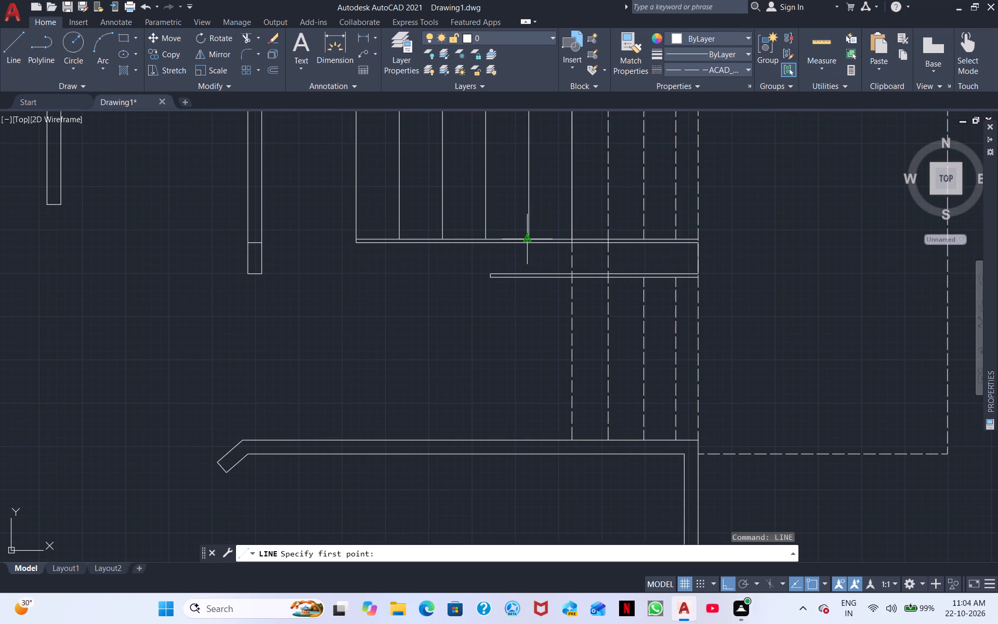
left_click(523, 239)
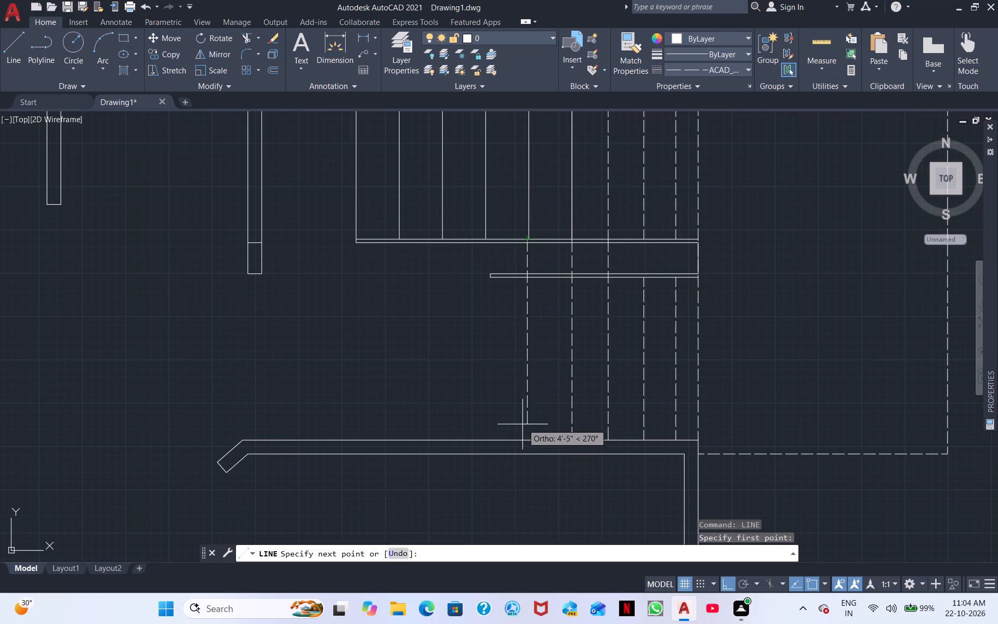
left_click(531, 437)
right_click(494, 373)
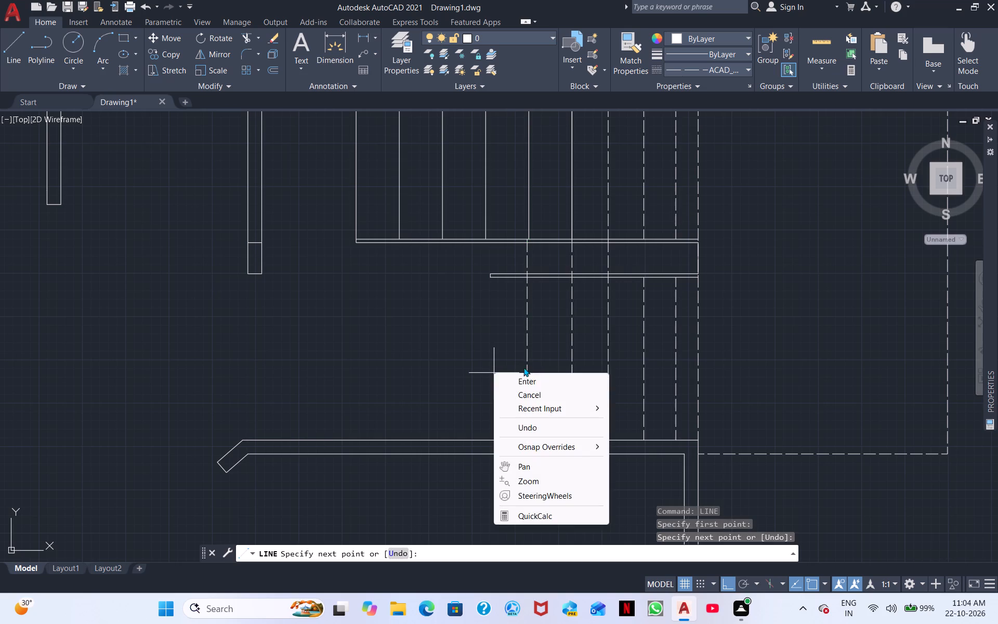
left_click(536, 378)
Draw a dashed vertical line from the free end of the lower 1" pair down to the wall below.
right_click(520, 369)
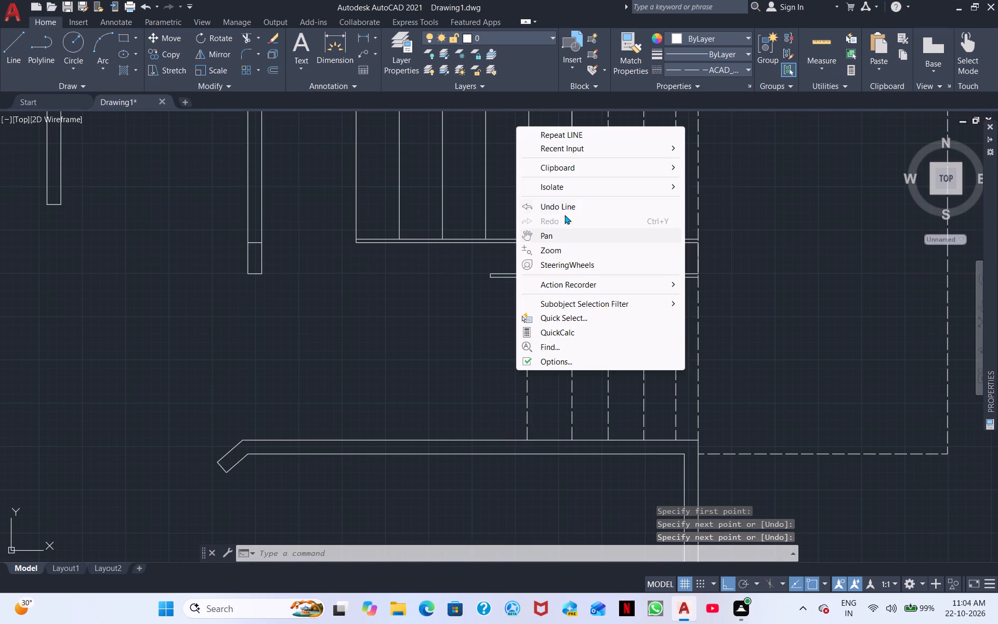
left_click(568, 132)
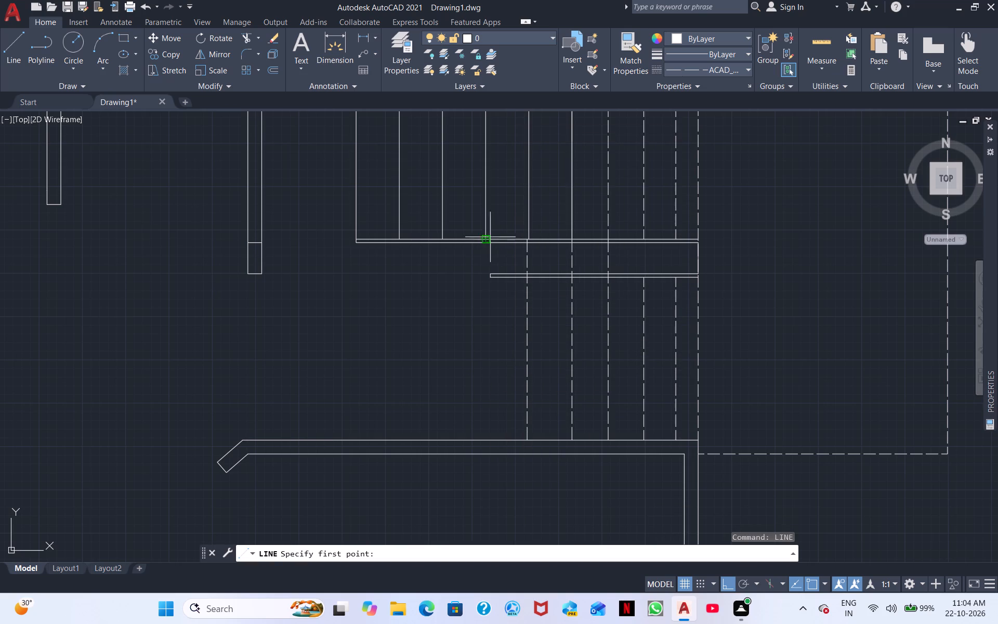
left_click(486, 281)
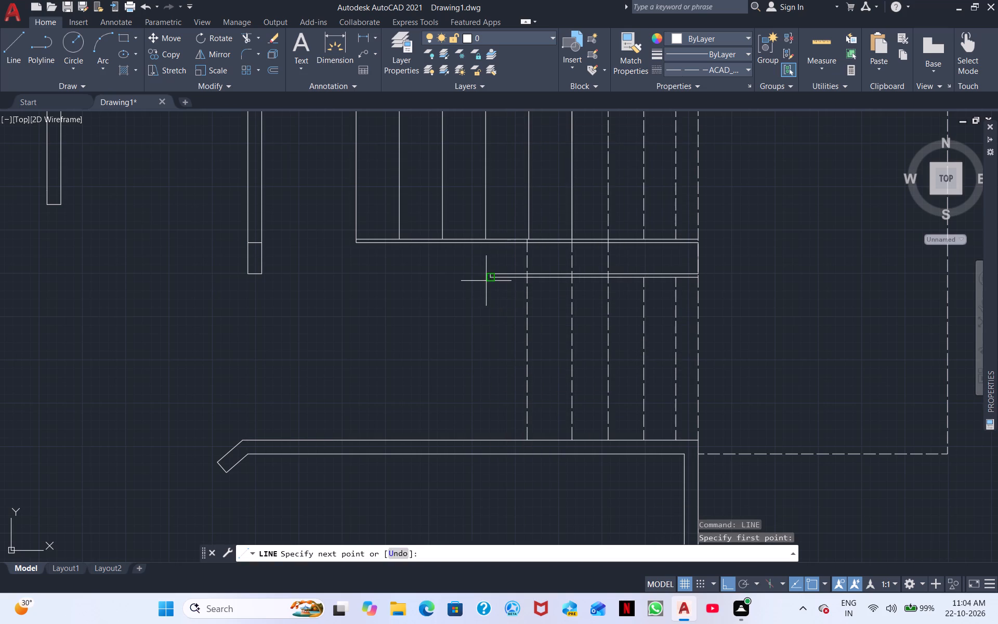
left_click(492, 439)
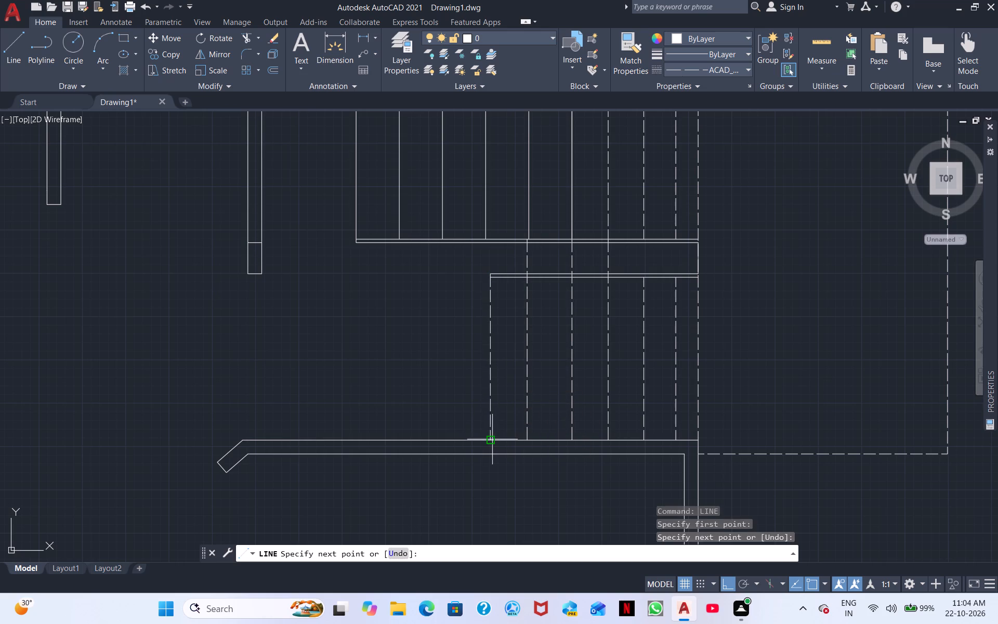
key("Escape")
Trim the three dashed tread lines where they cross inside the upper 1" pair.
scroll(445, 293, "up", 3)
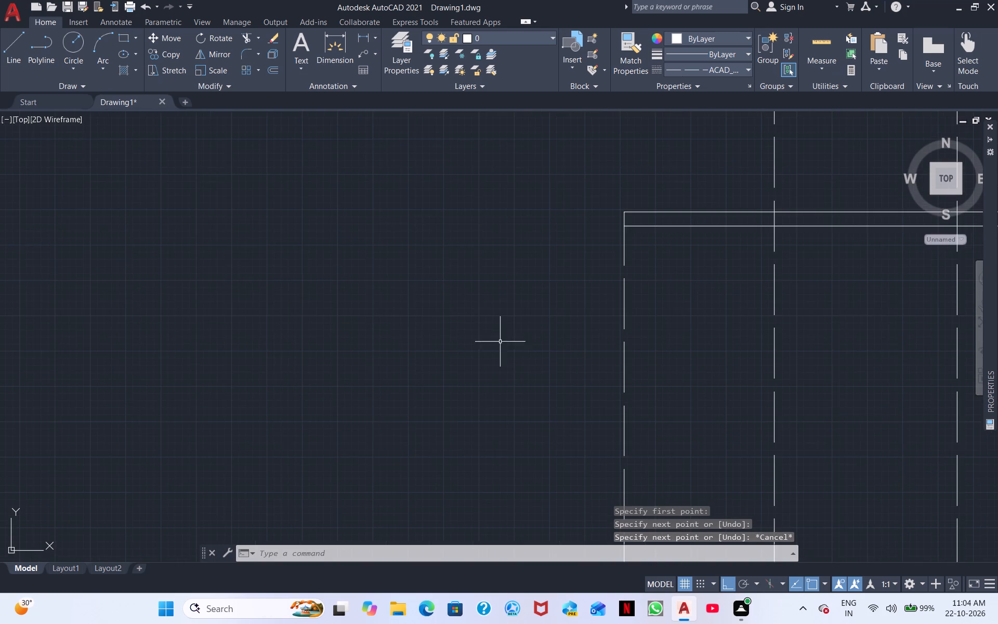
middle_click_drag(531, 348, 298, 420)
scroll(279, 425, "down", 1)
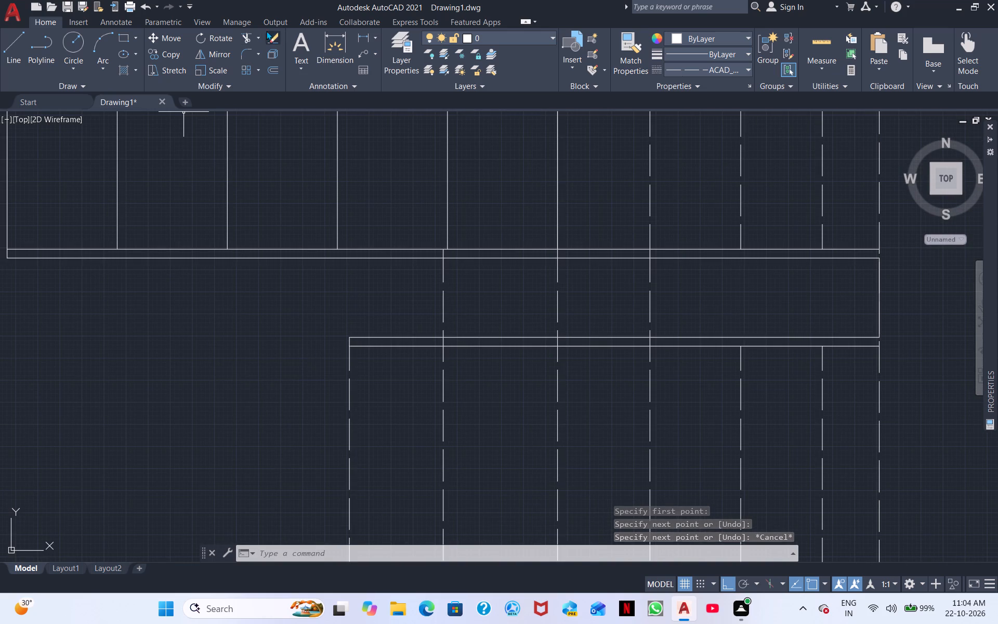
left_click(252, 33)
scroll(455, 249, "up", 3)
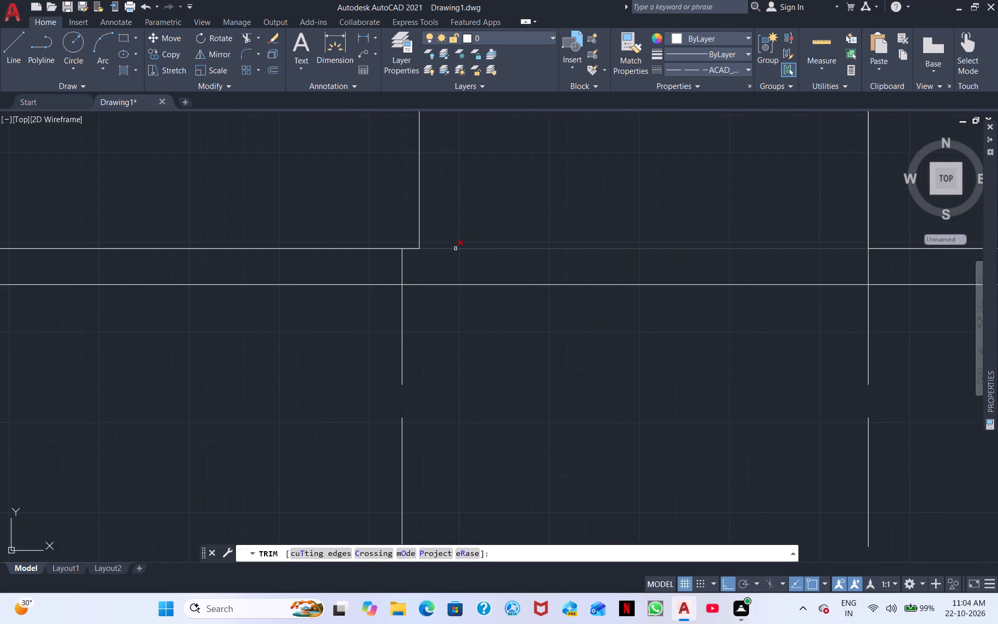
left_click(402, 267)
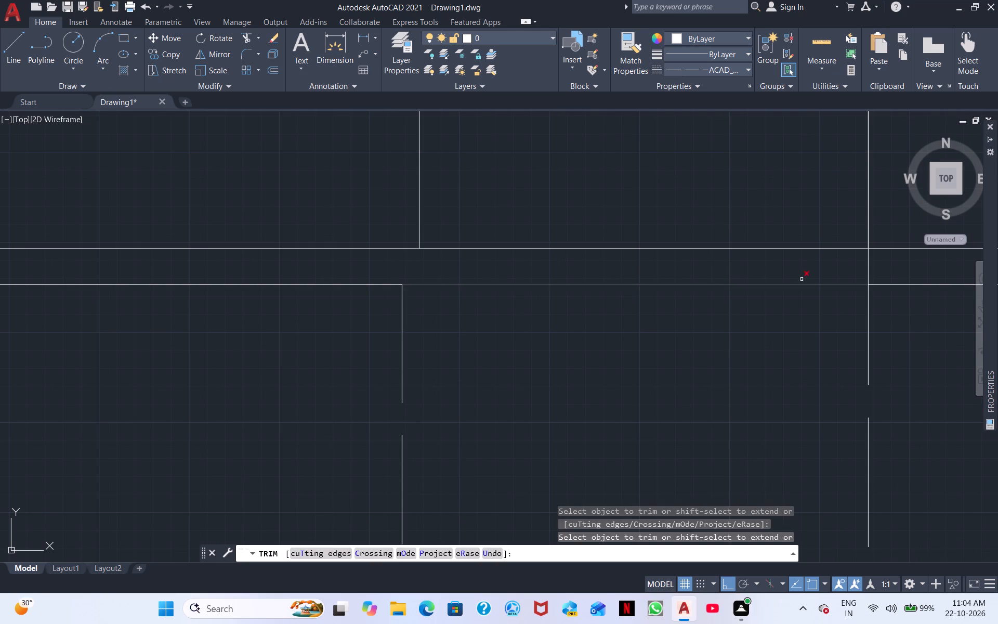
left_click(866, 268)
left_click(890, 264)
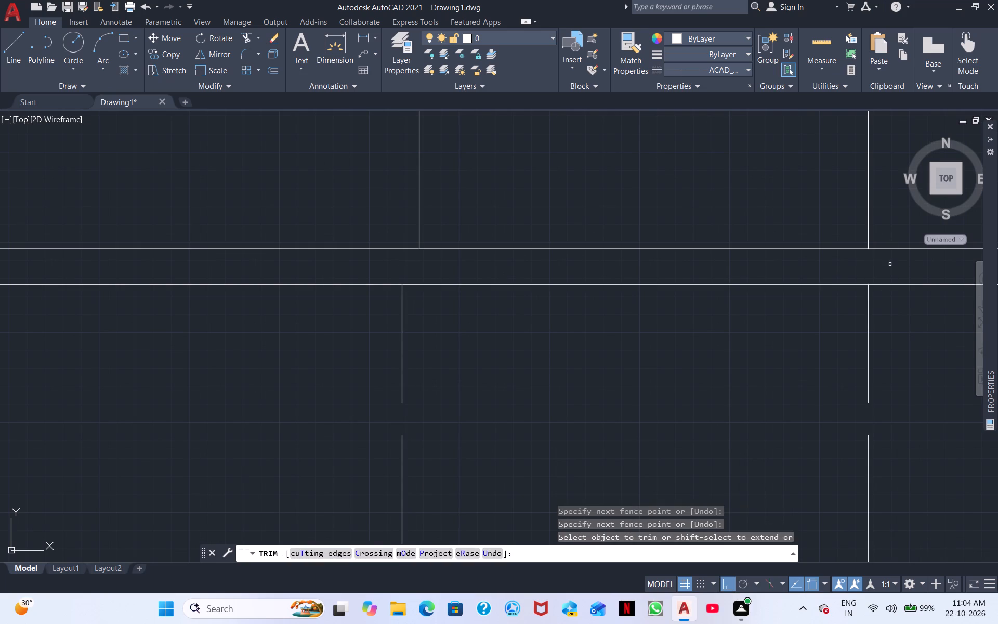
middle_click_drag(886, 271, 31, 266)
left_click_drag(325, 256, 393, 262)
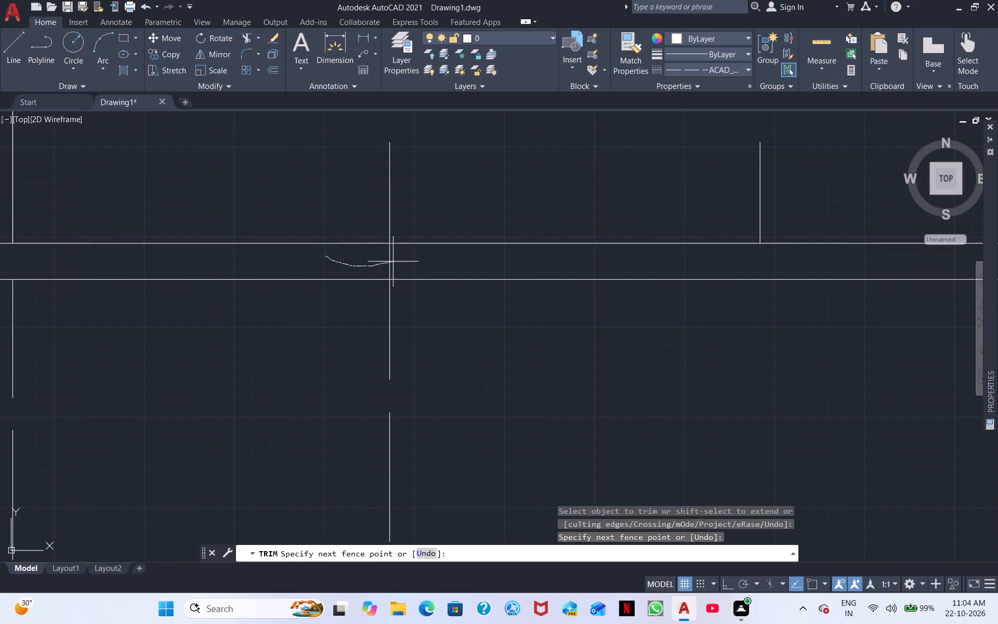
left_click_drag(393, 262, 421, 261)
Trim away the three dashed tread lines in the gap between the two 1" pairs.
scroll(431, 352, "down", 3)
middle_click_drag(441, 359, 482, 336)
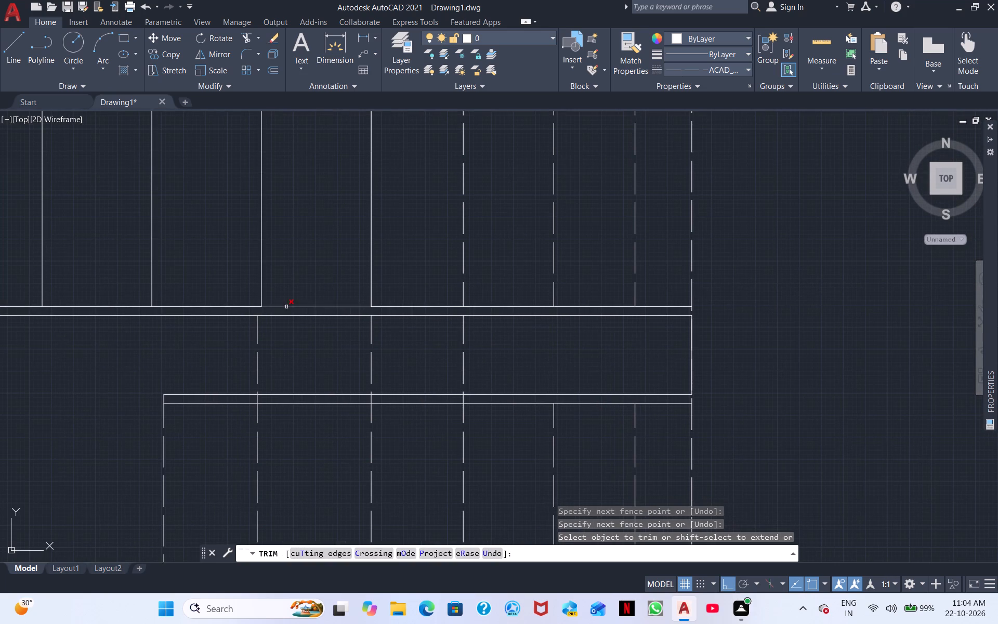
left_click_drag(229, 331, 466, 369)
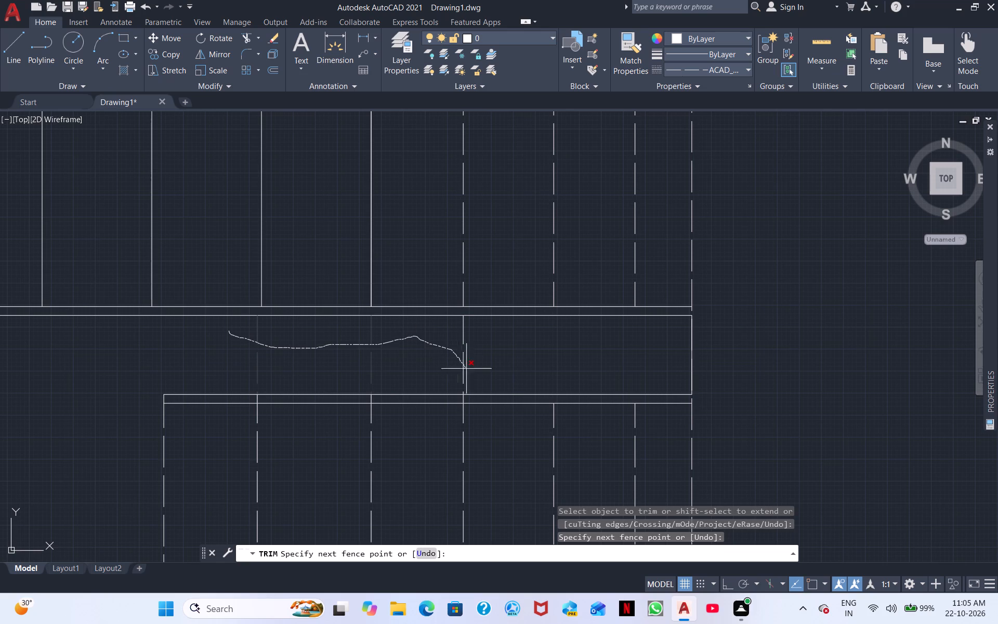
left_click_drag(466, 369, 487, 366)
Trim the three dashed tread lines where they cross inside the lower 1" pair.
middle_click_drag(383, 458, 399, 447)
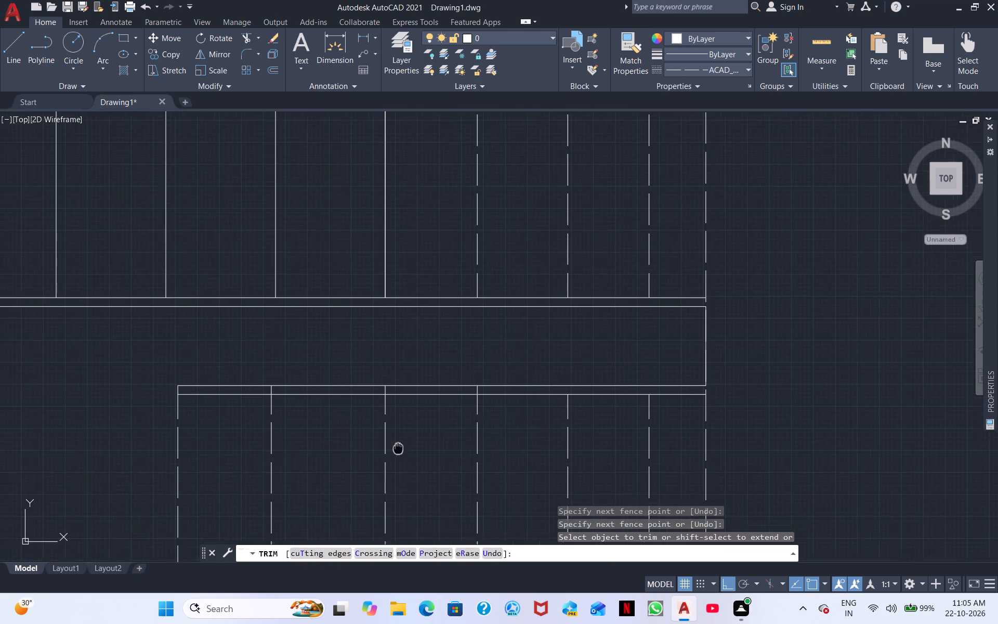
middle_click_drag(399, 447, 577, 321)
scroll(438, 332, "up", 2)
middle_click_drag(421, 356, 286, 547)
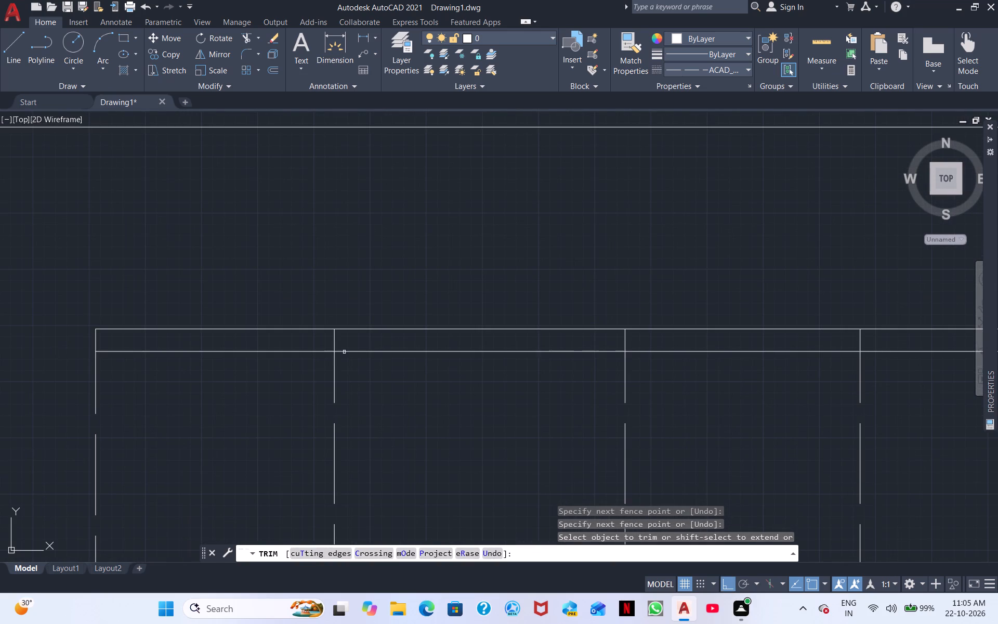
left_click(333, 339)
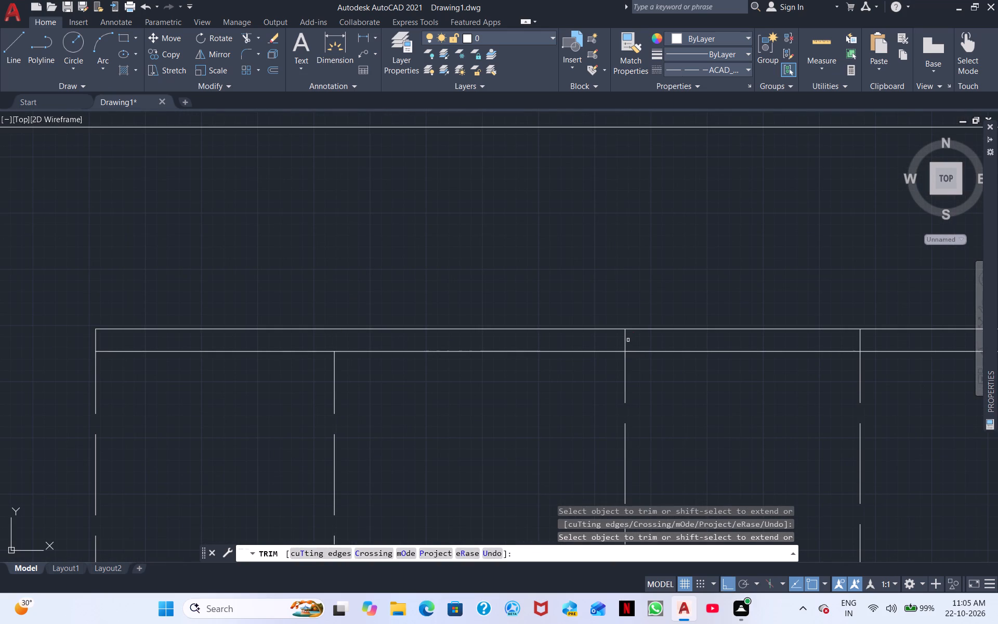
left_click_drag(626, 340, 595, 346)
middle_click_drag(671, 395, 389, 423)
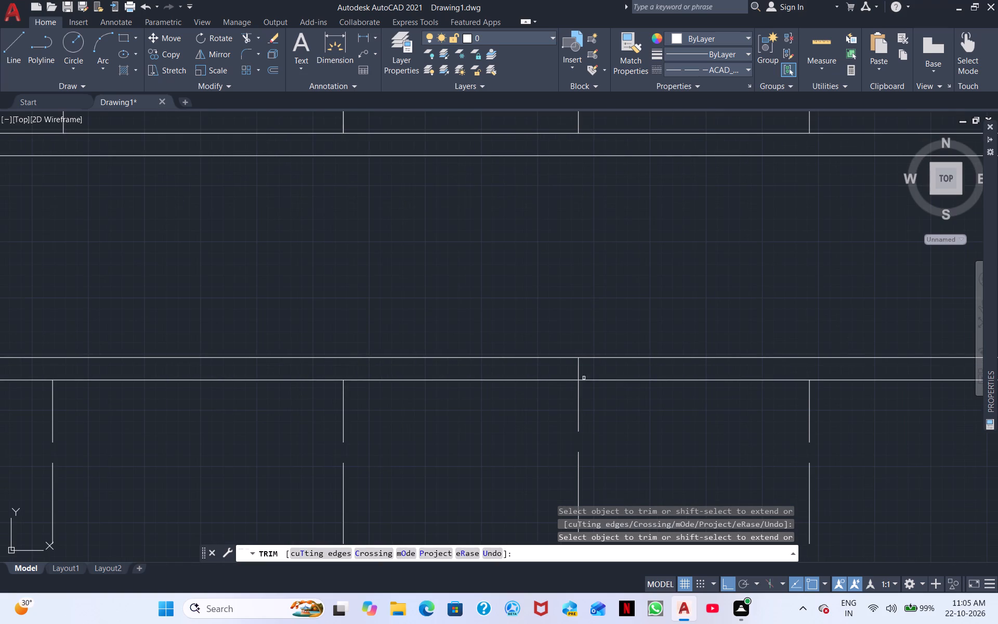
left_click(579, 370)
right_click(574, 320)
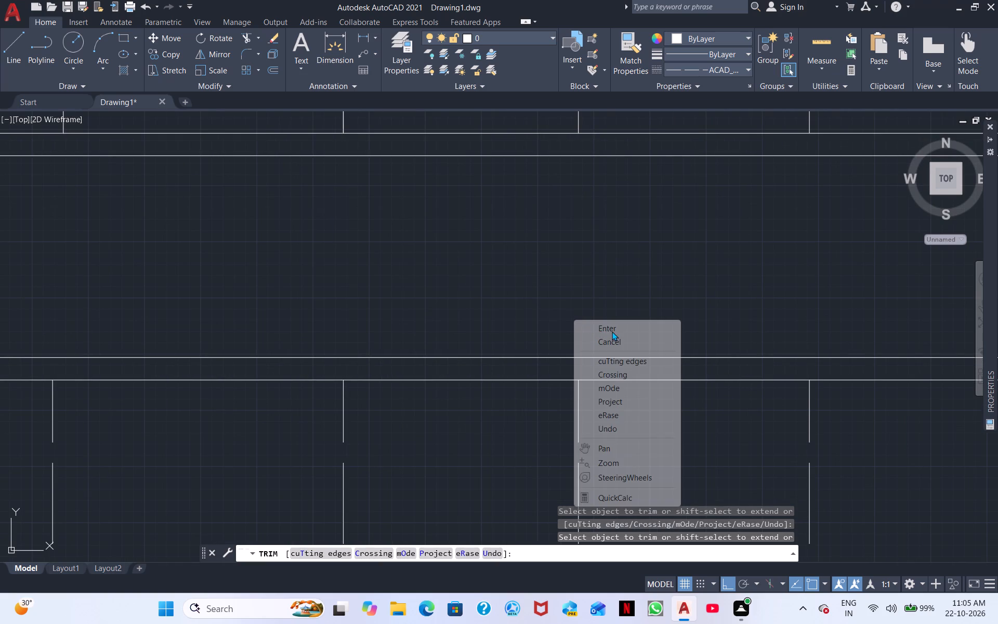
left_click(613, 323)
Draw a dashed diagonal from the outer end of the upper pair's top line to the projection's outer upper corner.
scroll(546, 346, "down", 3)
scroll(499, 470, "down", 1)
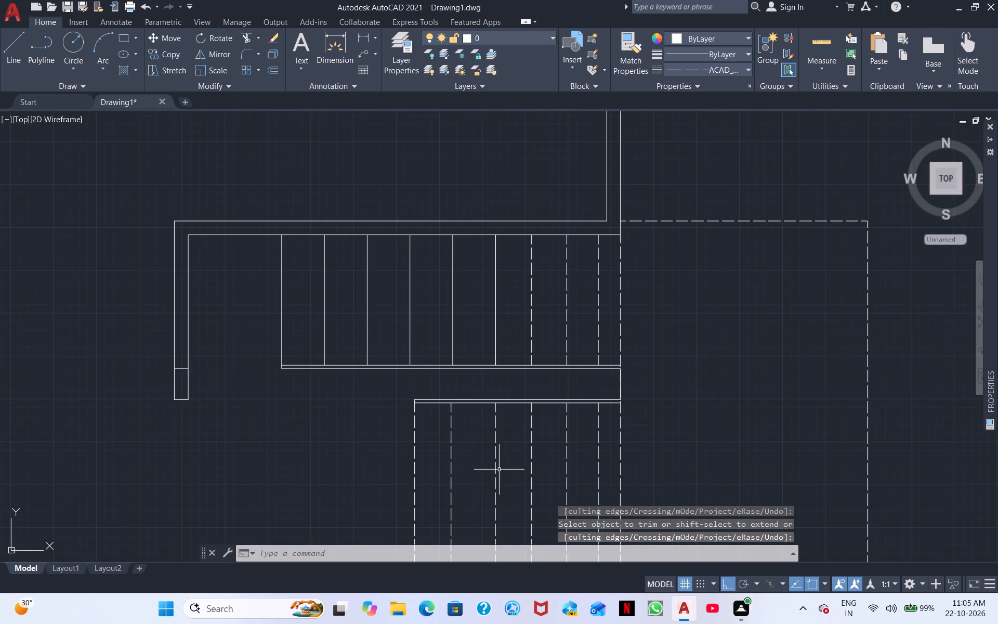
middle_click_drag(513, 435, 397, 351)
middle_click_drag(380, 391, 362, 385)
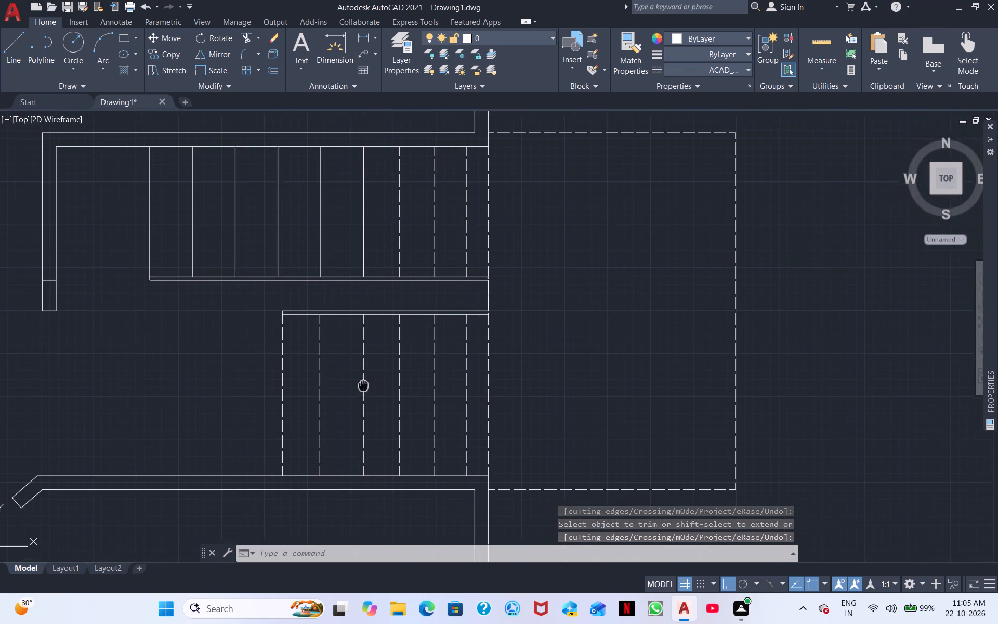
middle_click_drag(362, 385, 334, 356)
middle_click_drag(440, 327, 330, 396)
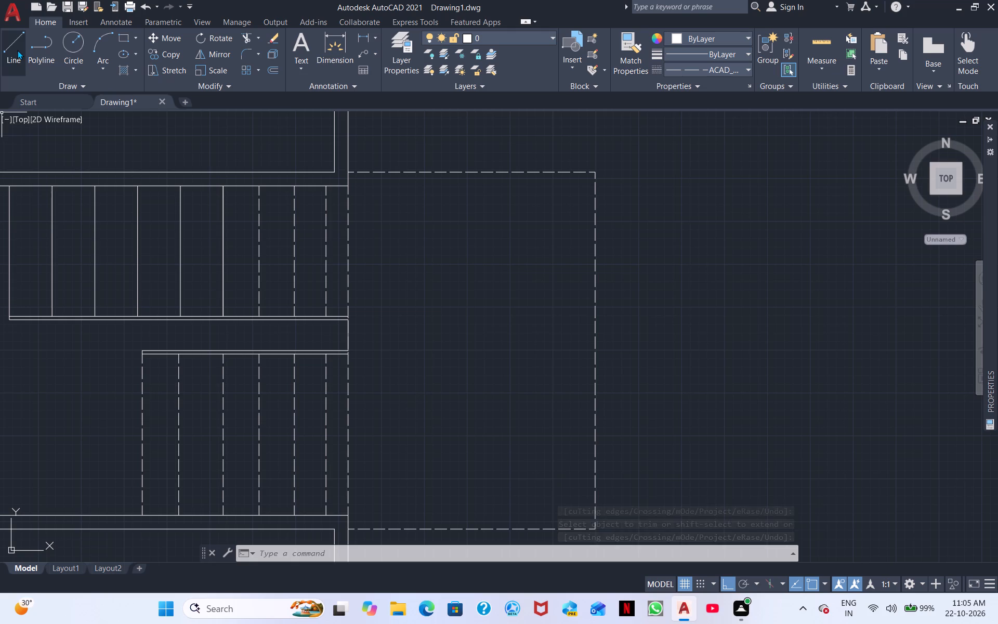
left_click(17, 49)
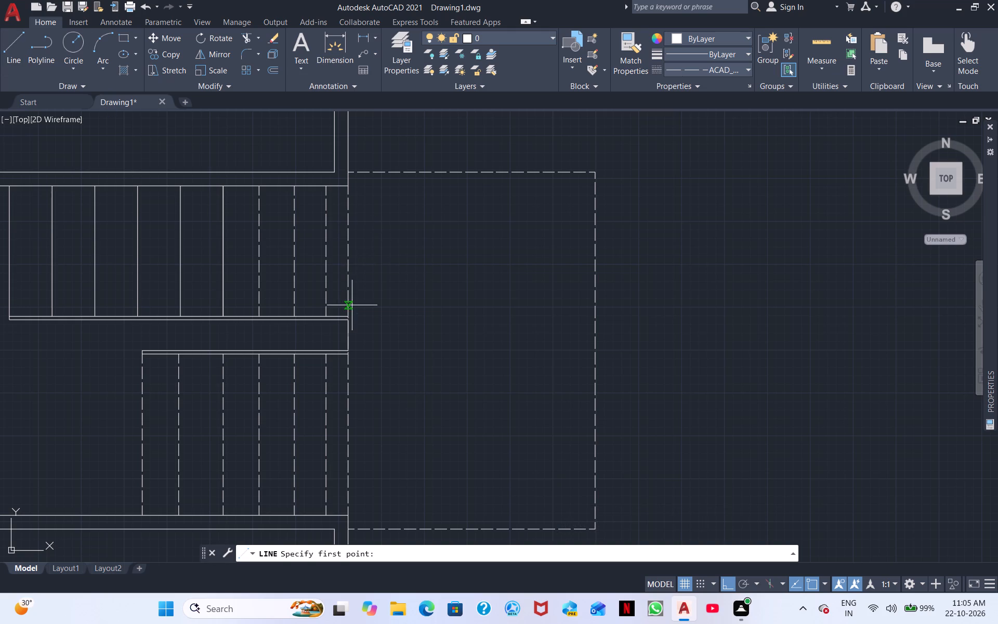
left_click(345, 318)
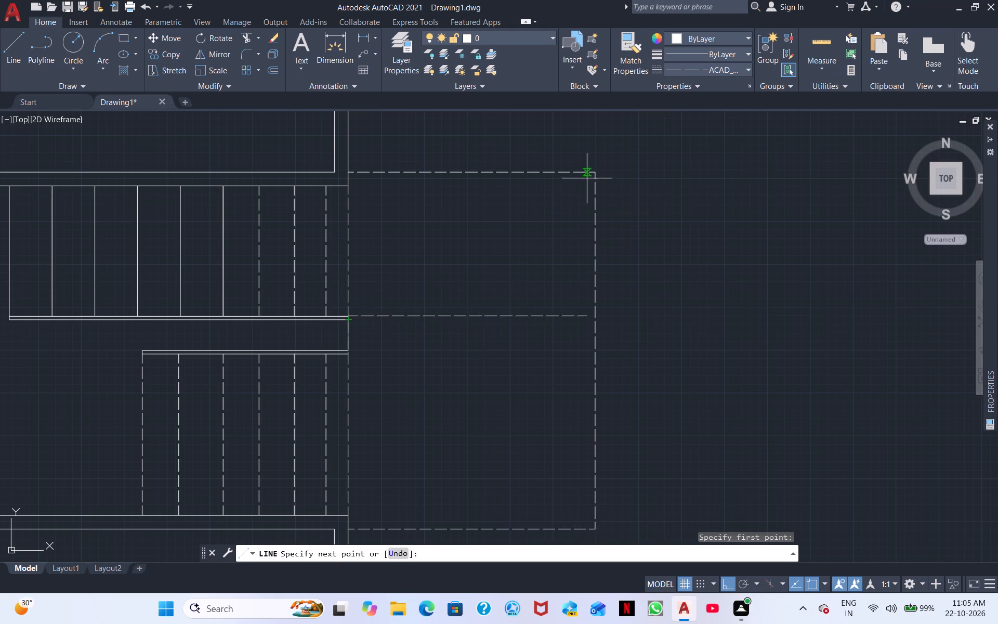
left_click(592, 174)
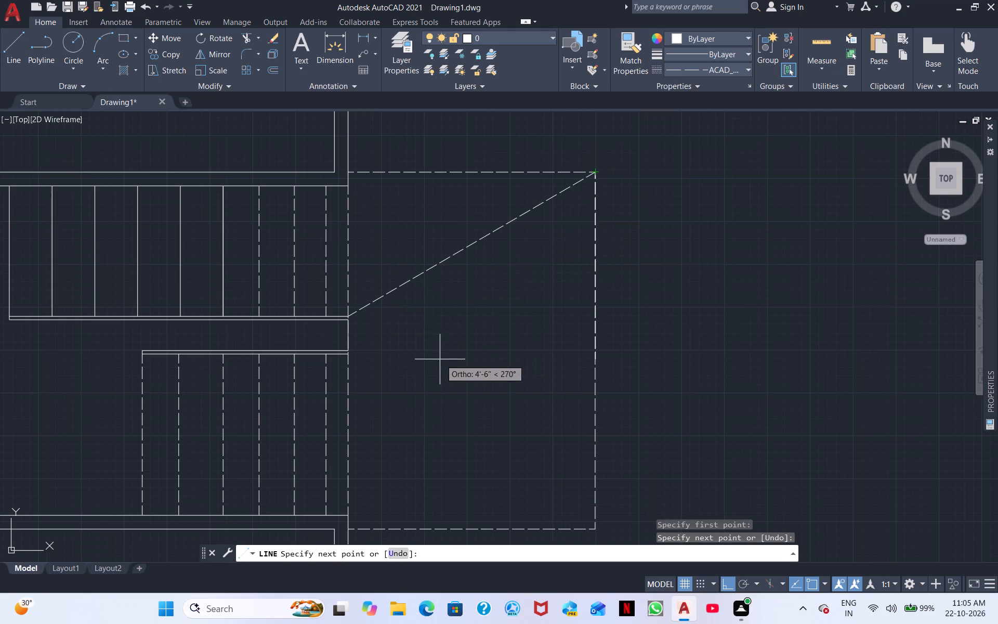
key("Escape")
Draw a dashed diagonal from the outer end of the lower pair's bottom line to the projection's outer lower corner.
right_click_drag(426, 383, 424, 388)
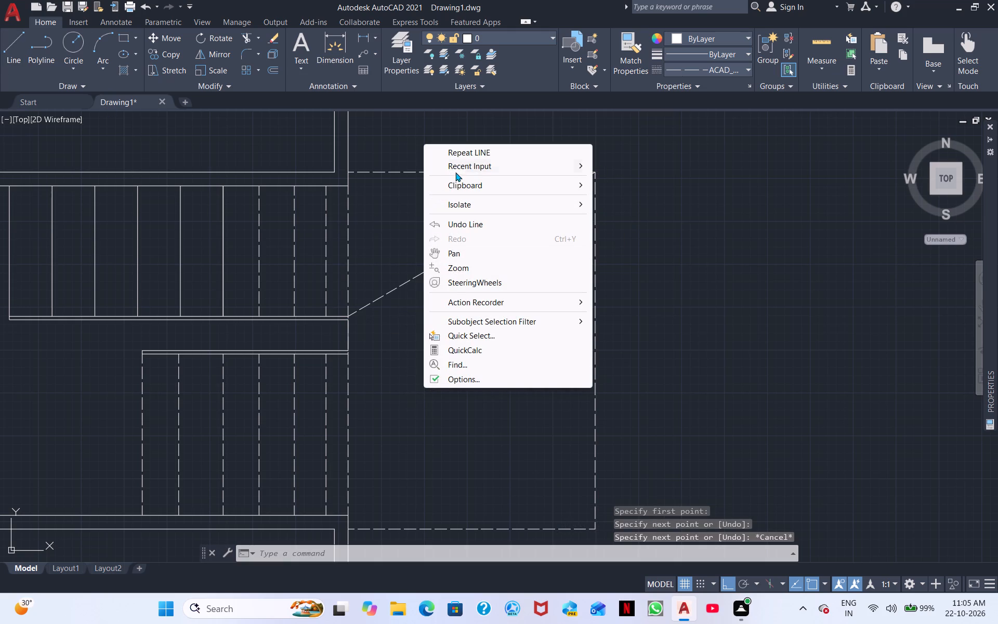
left_click(470, 152)
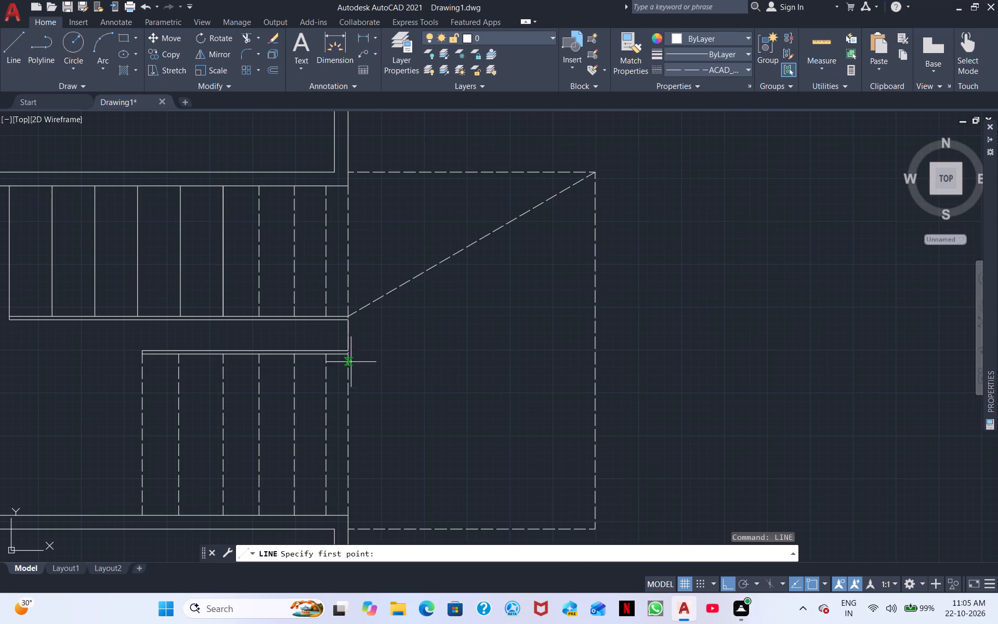
left_click(349, 357)
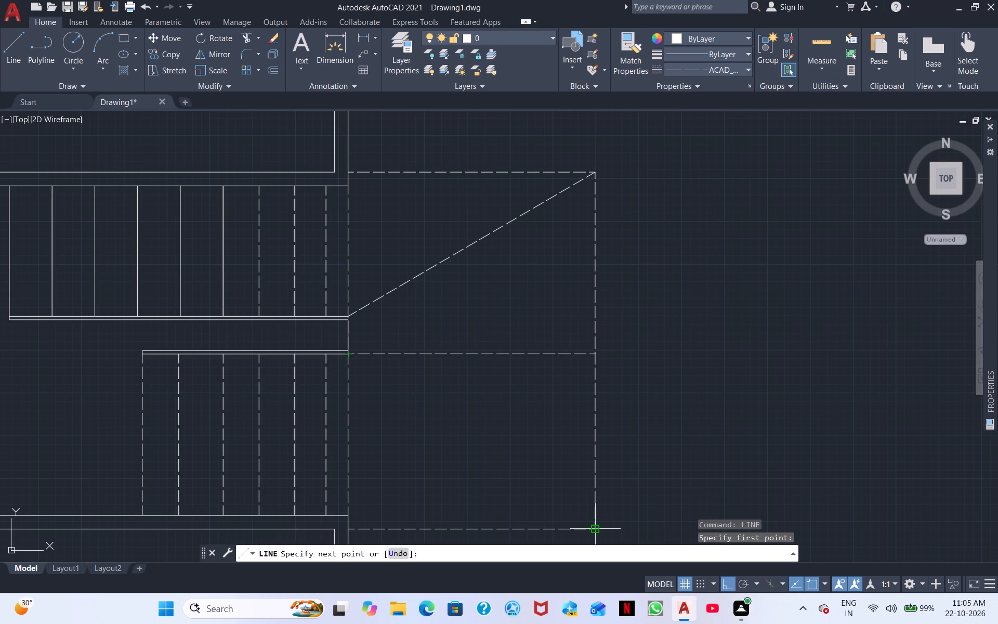
left_click(593, 528)
key("Escape")
Copy the entire floor plan, including the stair and its dashed projection, horizontally to the right of the original.
scroll(425, 452, "down", 2)
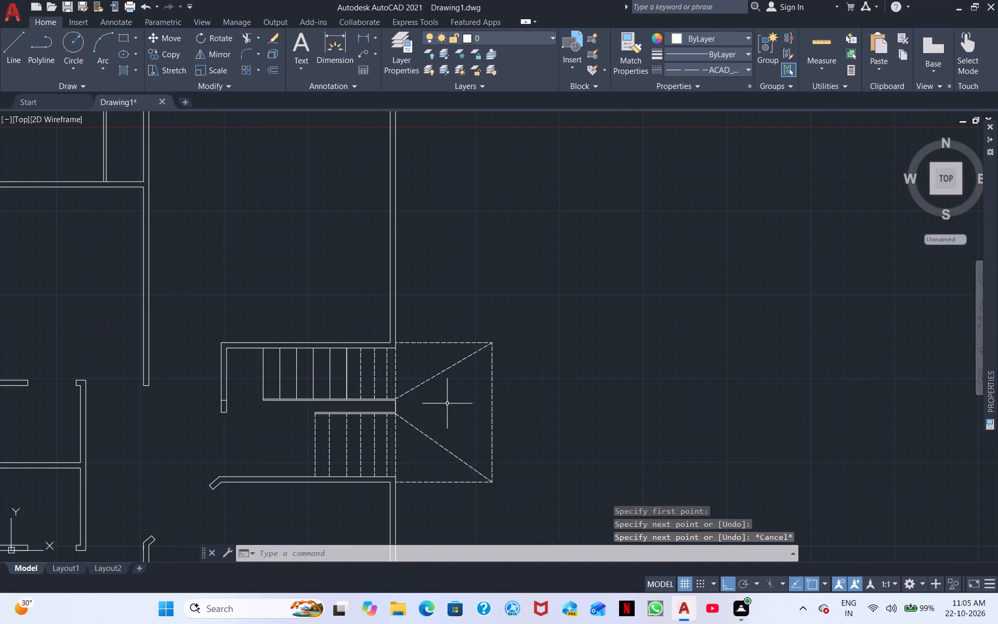
scroll(445, 407, "down", 2)
scroll(436, 341, "down", 1)
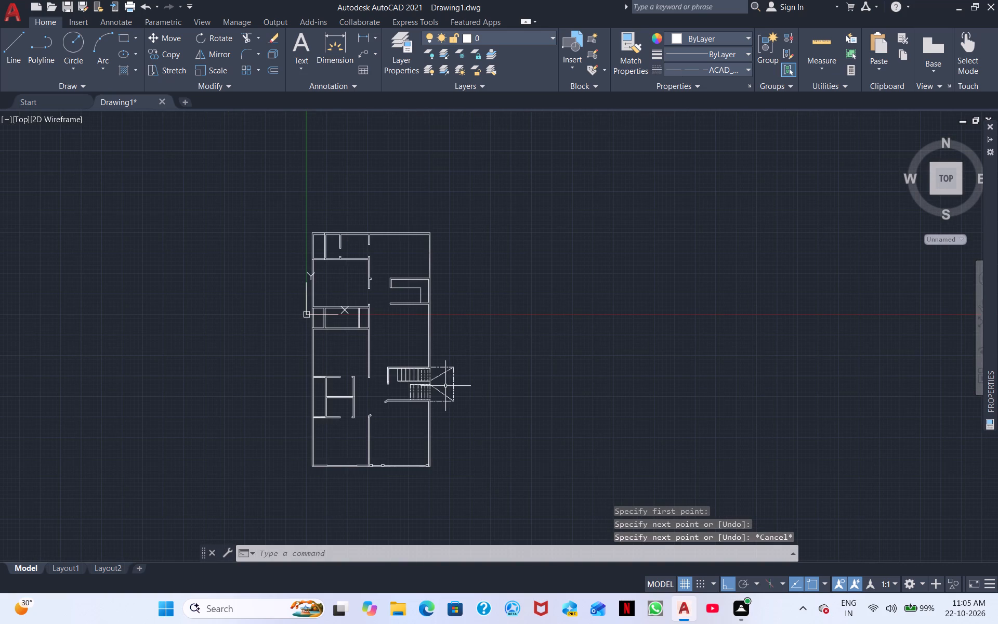
scroll(445, 386, "up", 1)
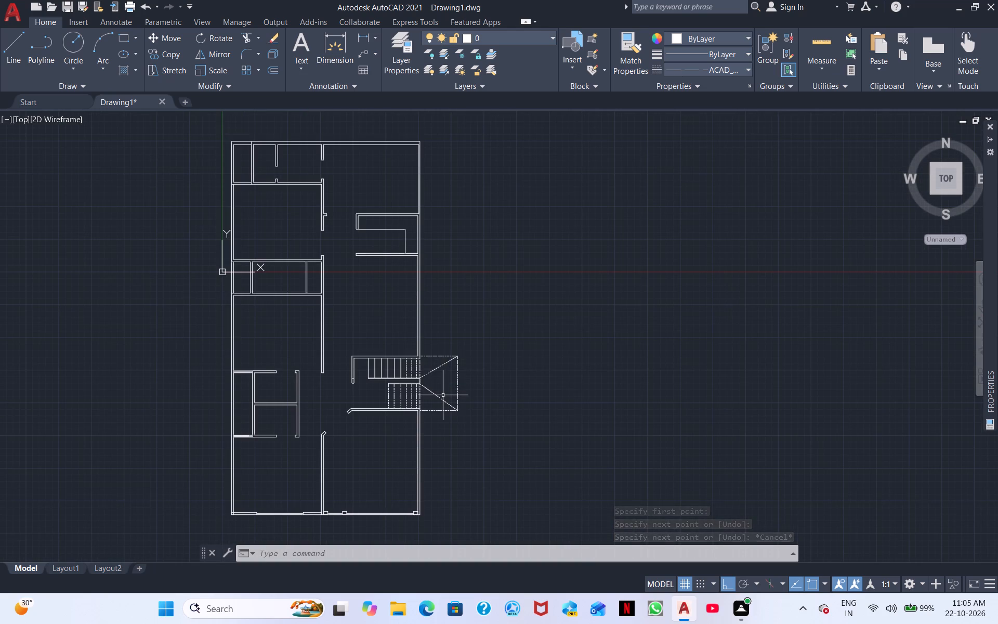
scroll(437, 401, "up", 1)
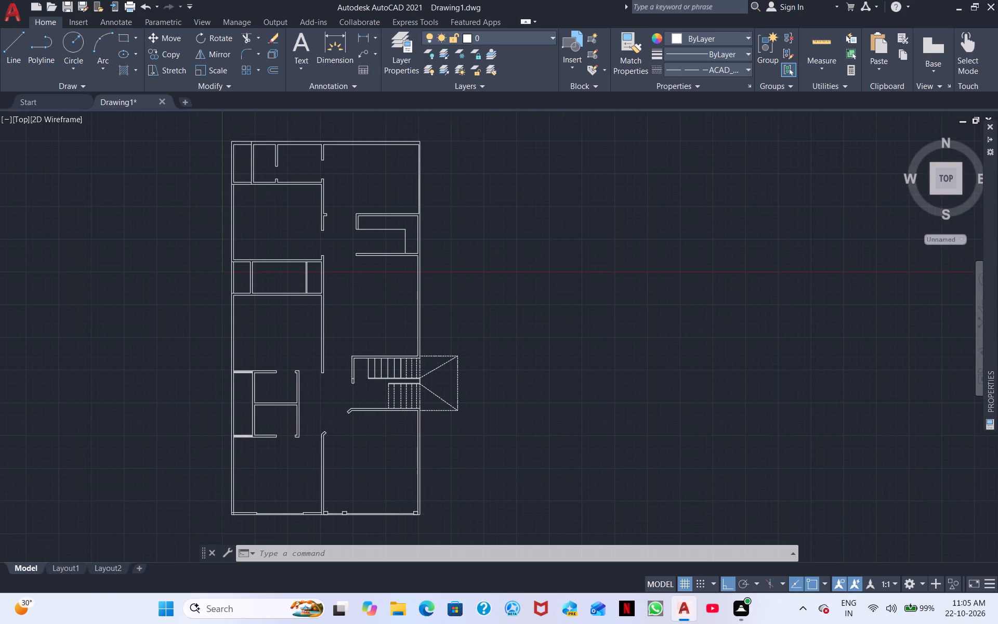
scroll(285, 194, "down", 2)
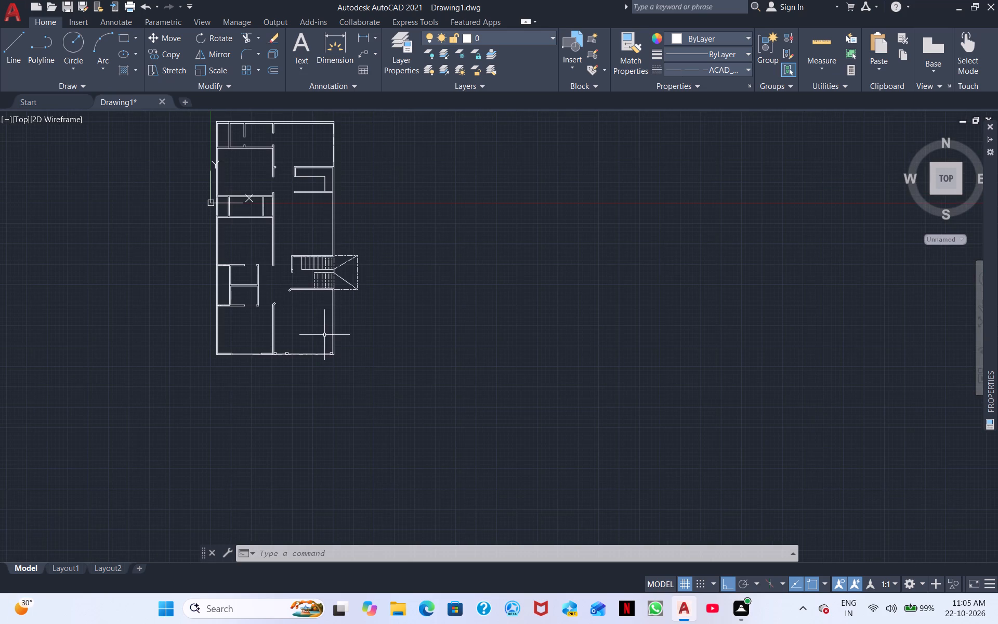
middle_click_drag(358, 386, 477, 420)
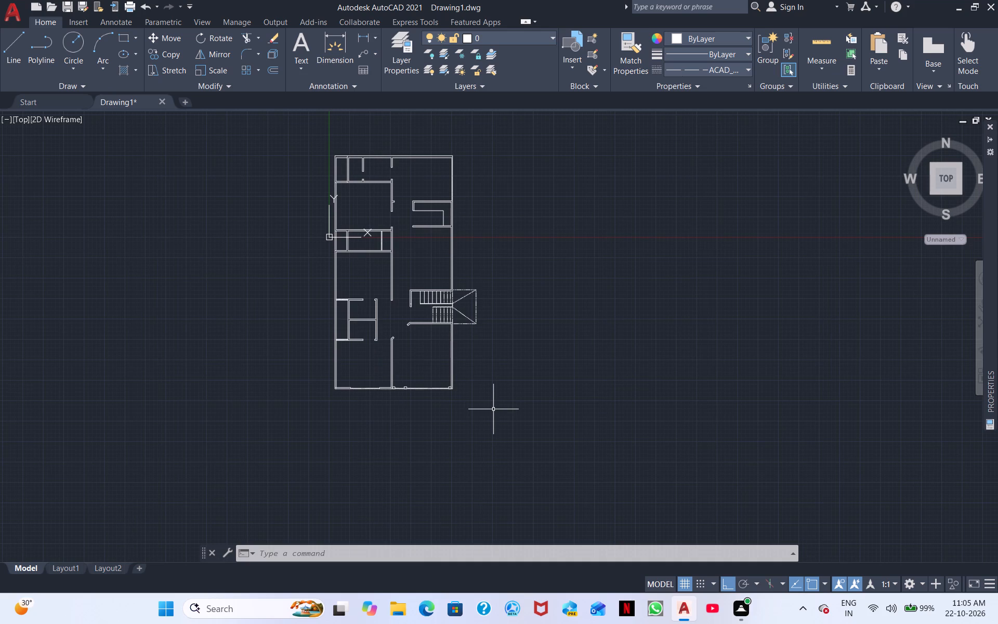
left_click(493, 409)
left_click(246, 141)
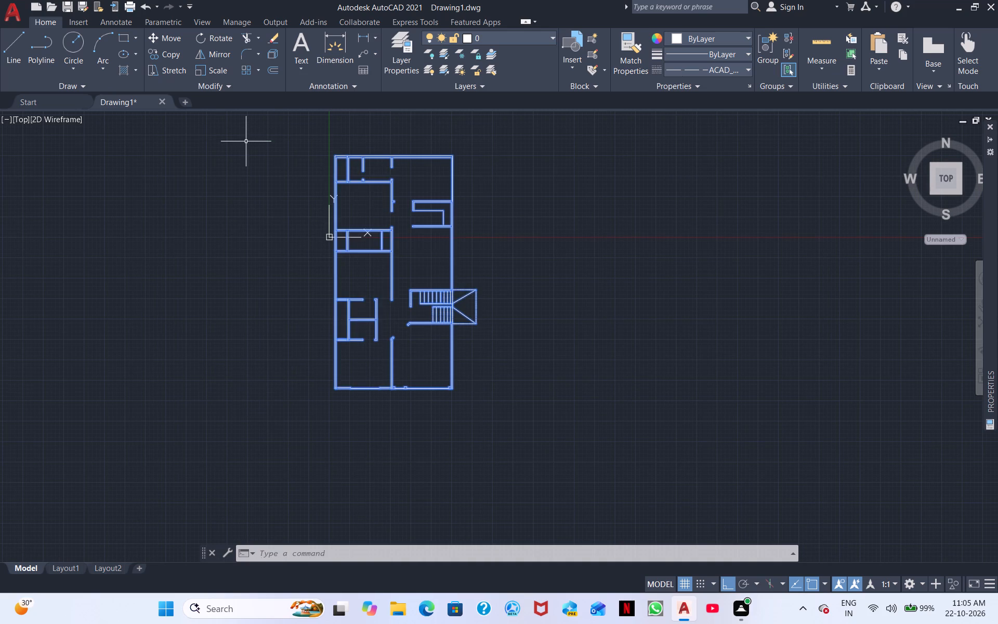
right_click(240, 158)
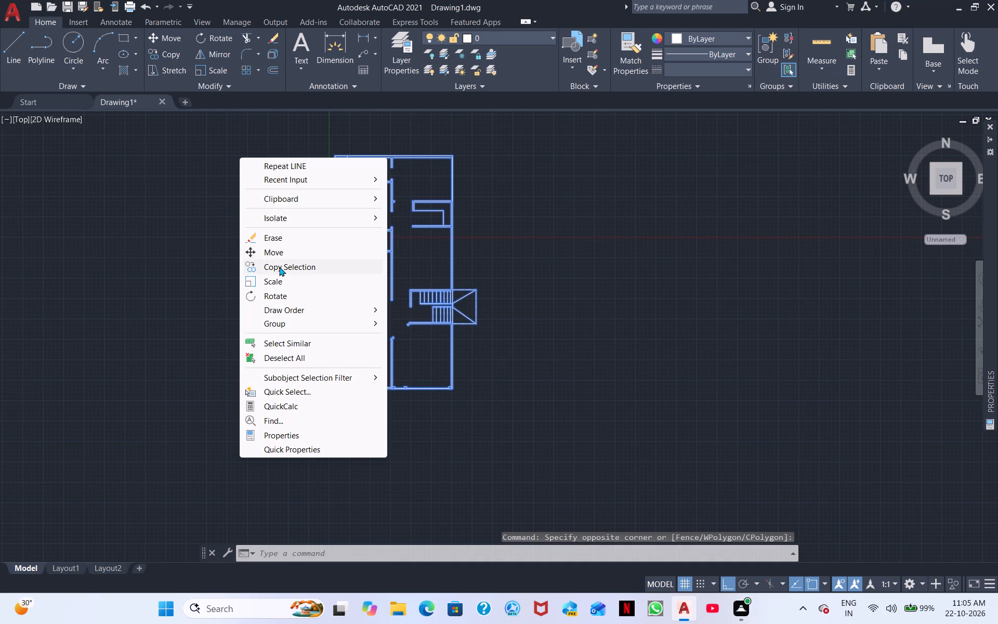
left_click(279, 267)
left_click(400, 268)
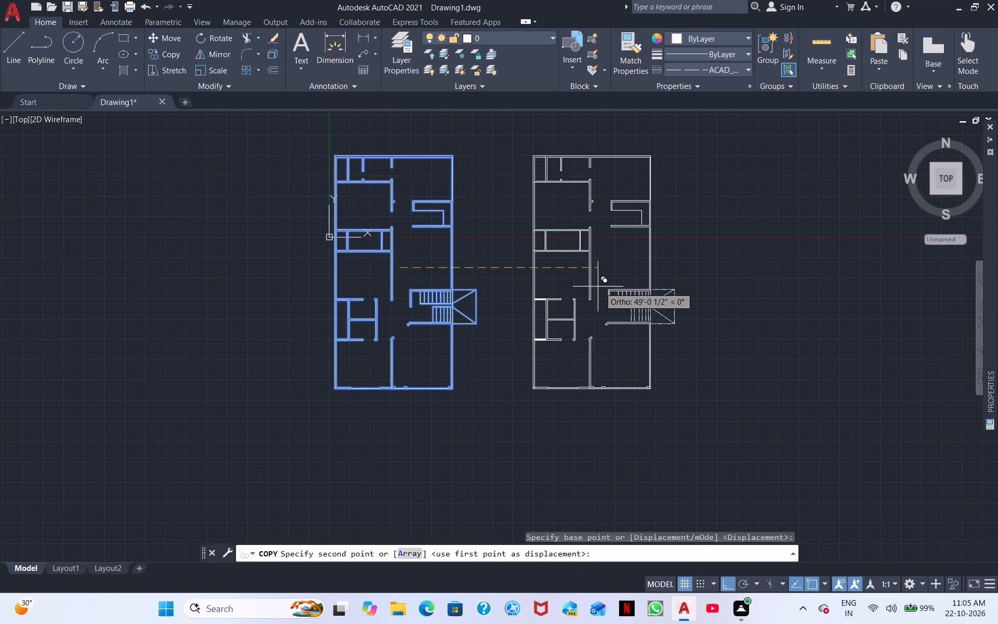
left_click(681, 295)
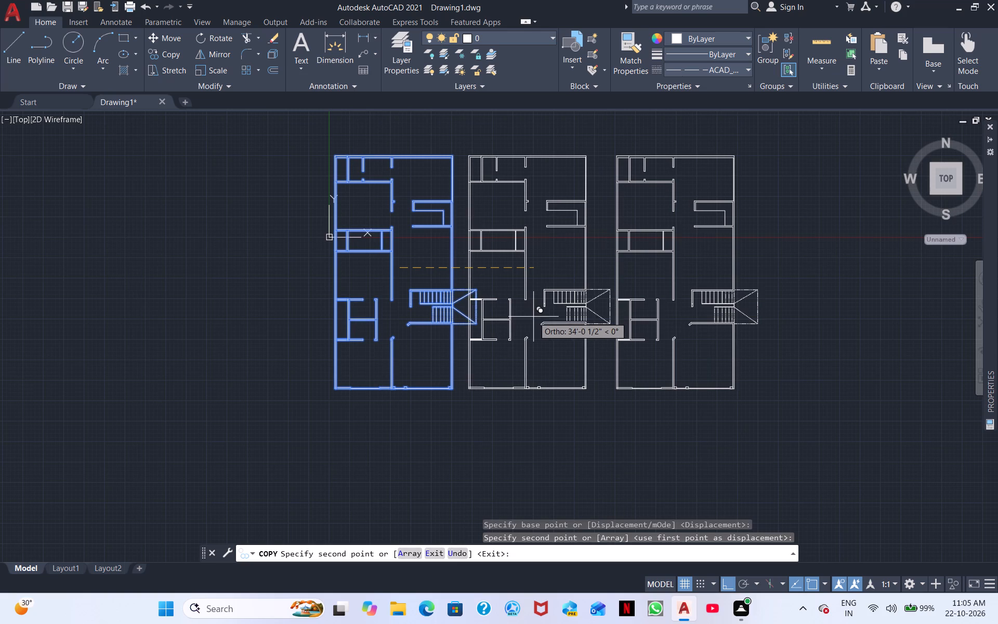
right_click(533, 317)
left_click(554, 327)
In the original plan's top room, draw a dashed line 2' out from the partition corner, continuing straight up to the top wall's inner face.
scroll(518, 350, "down", 1)
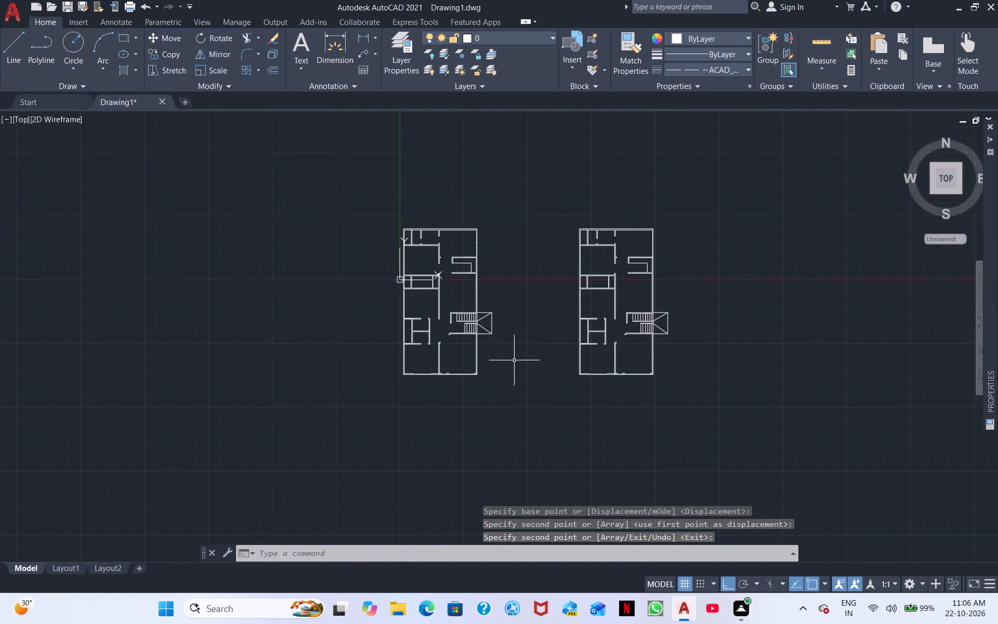
middle_click_drag(514, 360, 510, 381)
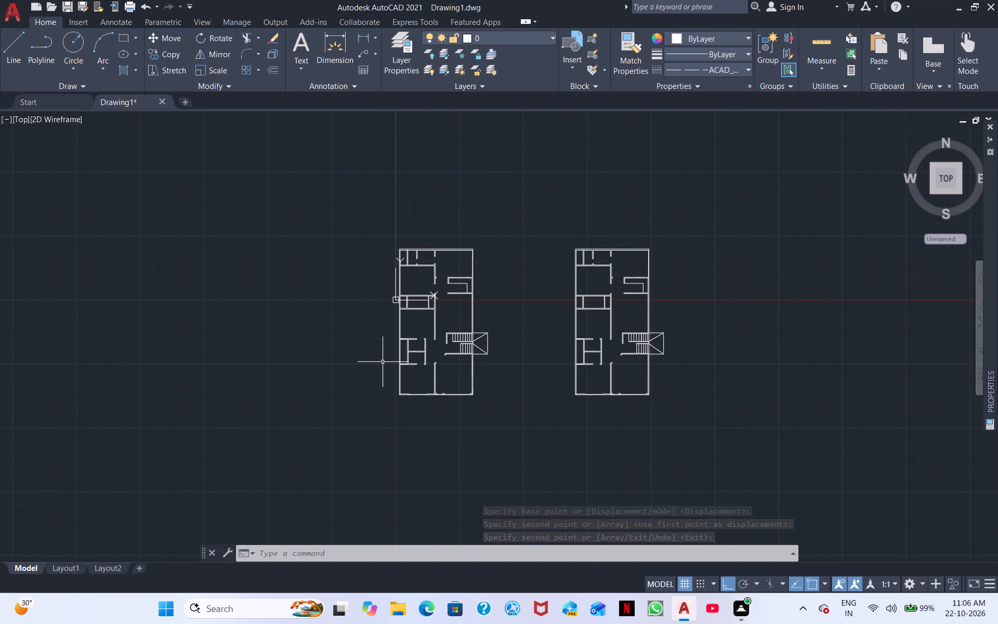
scroll(361, 357, "up", 2)
middle_click_drag(360, 363, 287, 490)
scroll(308, 401, "up", 2)
middle_click_drag(336, 397, 216, 465)
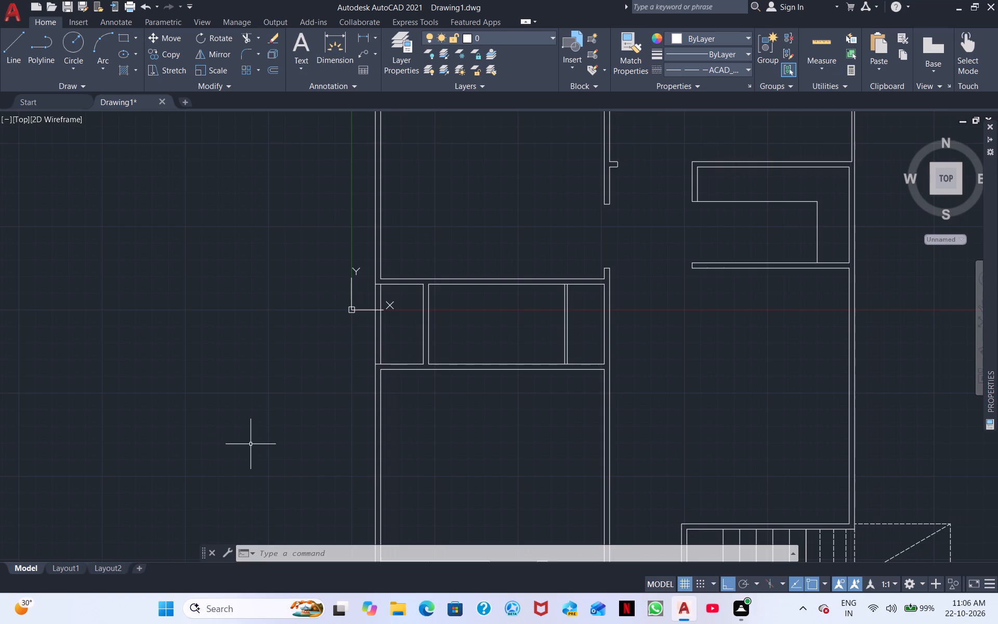
middle_click_drag(312, 384, 220, 584)
middle_click_drag(317, 467, 248, 557)
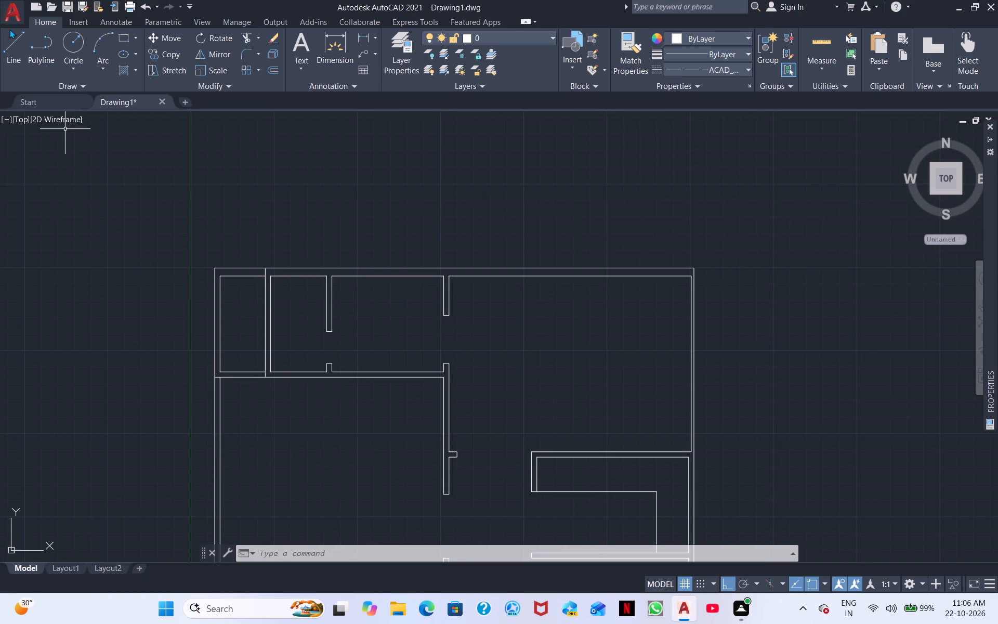
left_click(12, 51)
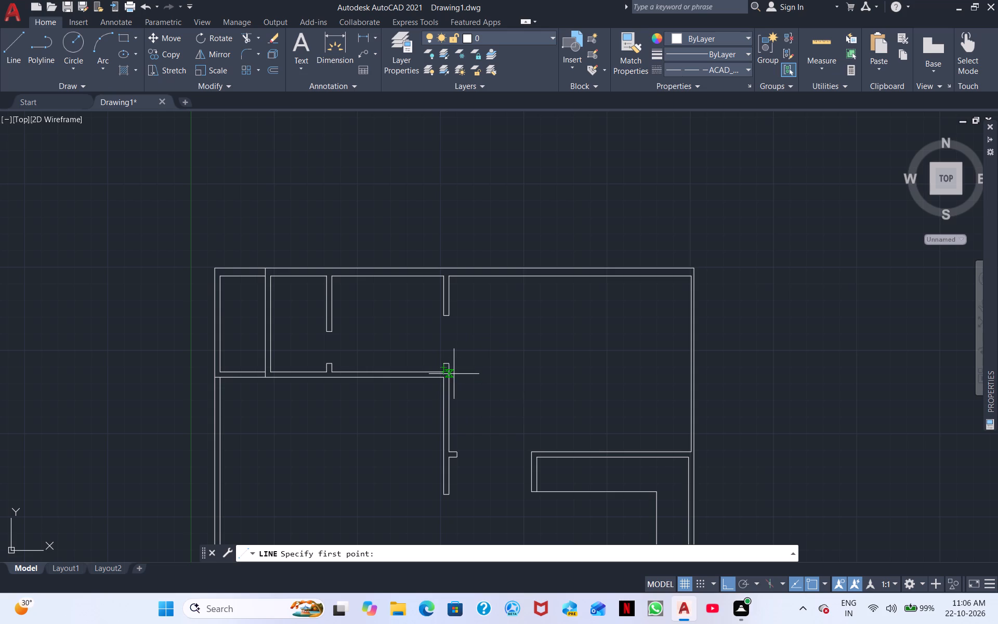
scroll(444, 369, "up", 5)
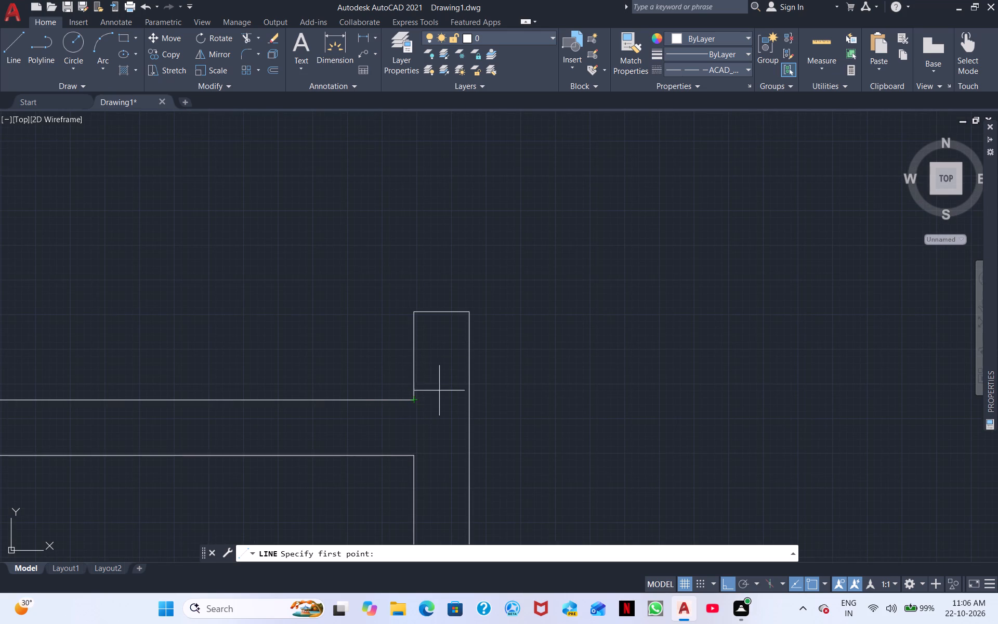
left_click(468, 399)
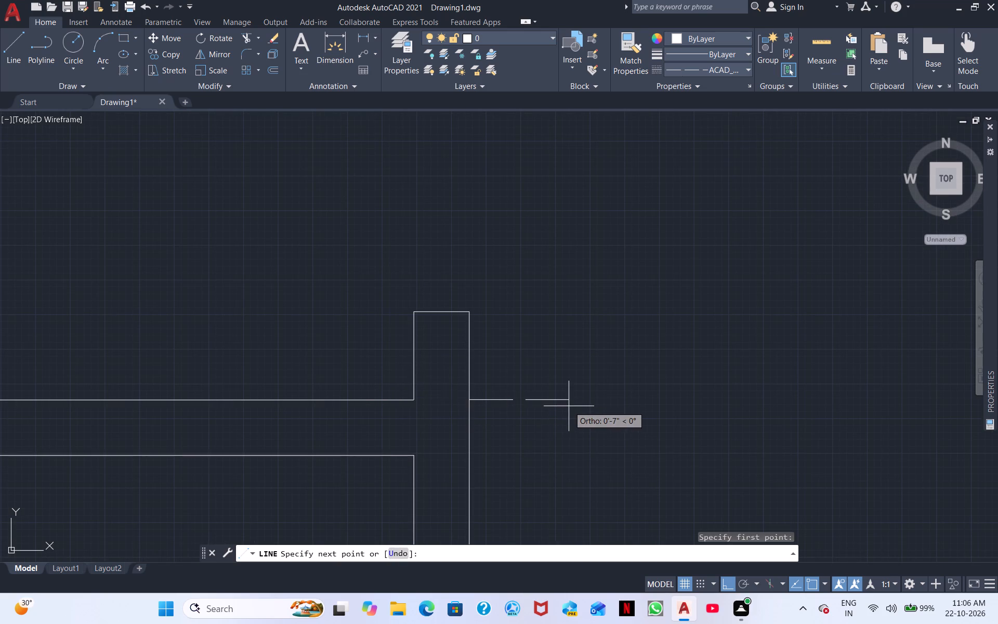
scroll(569, 406, "down", 2)
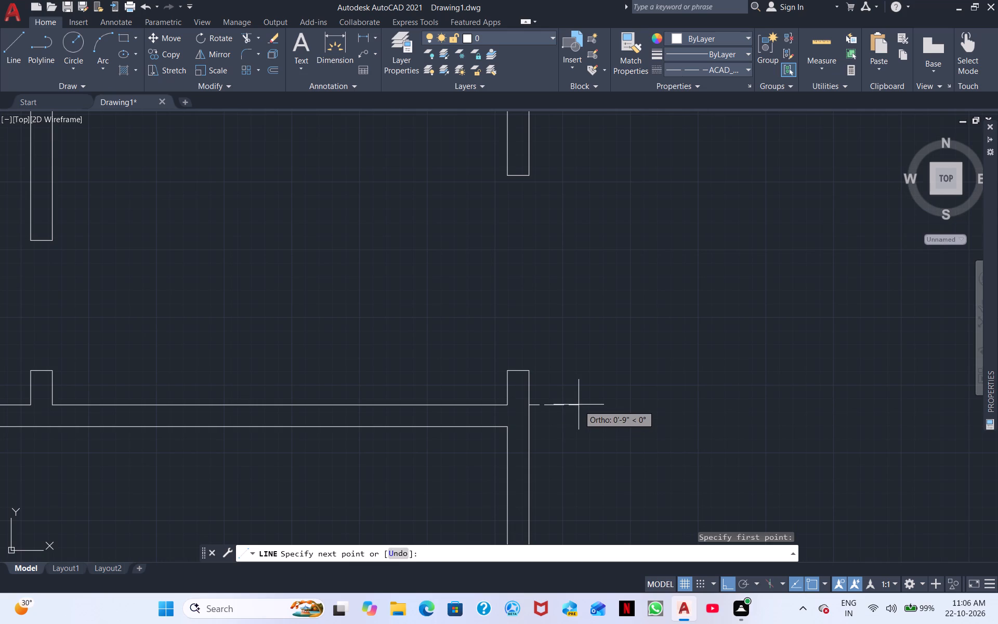
scroll(579, 405, "up", 1)
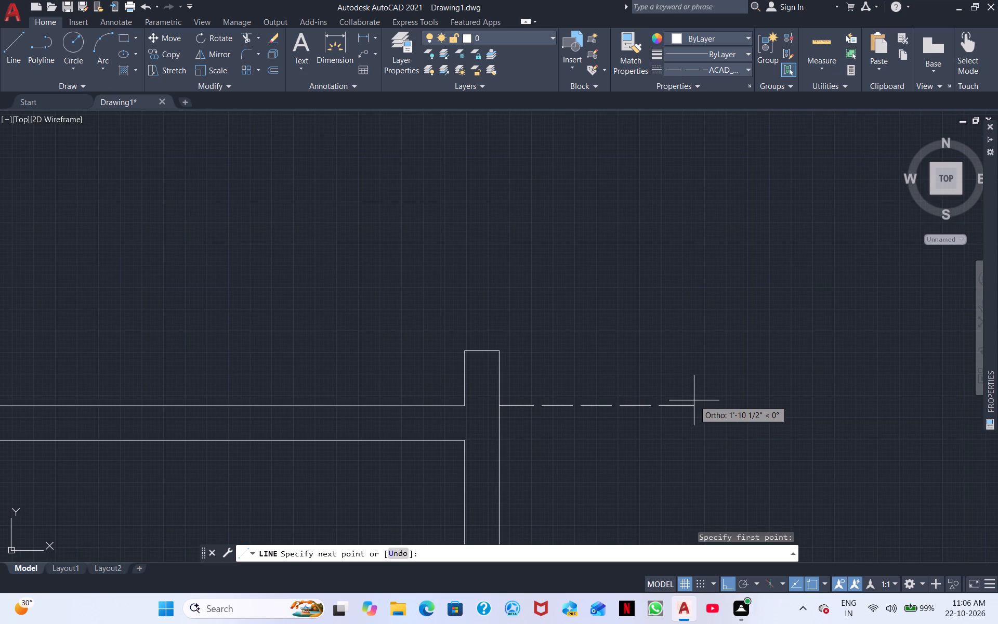
key("2")
key("apostrophe")
key("Return")
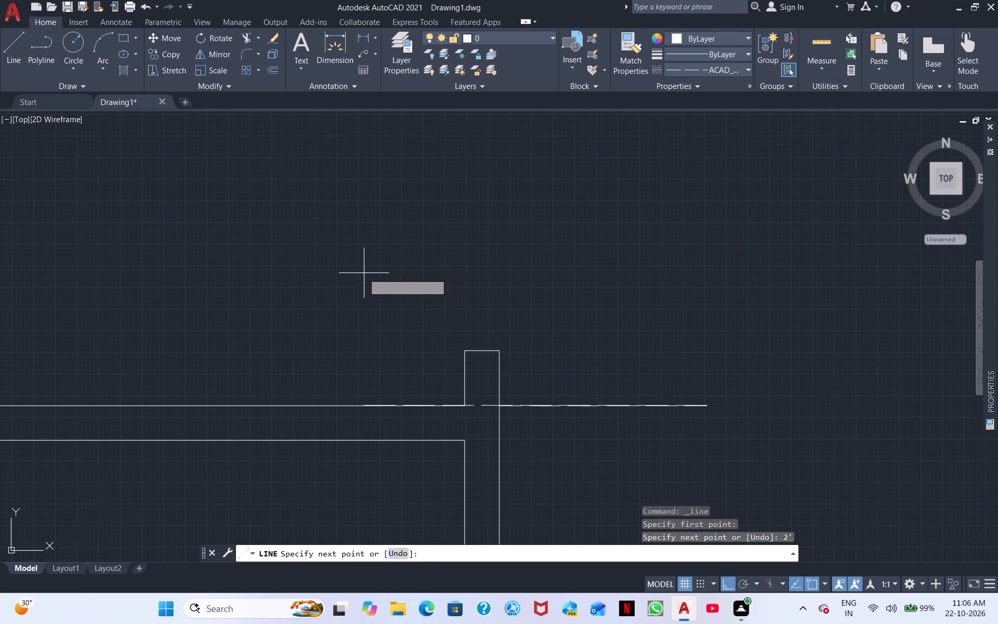
scroll(566, 256, "down", 2)
middle_click_drag(565, 200, 231, 435)
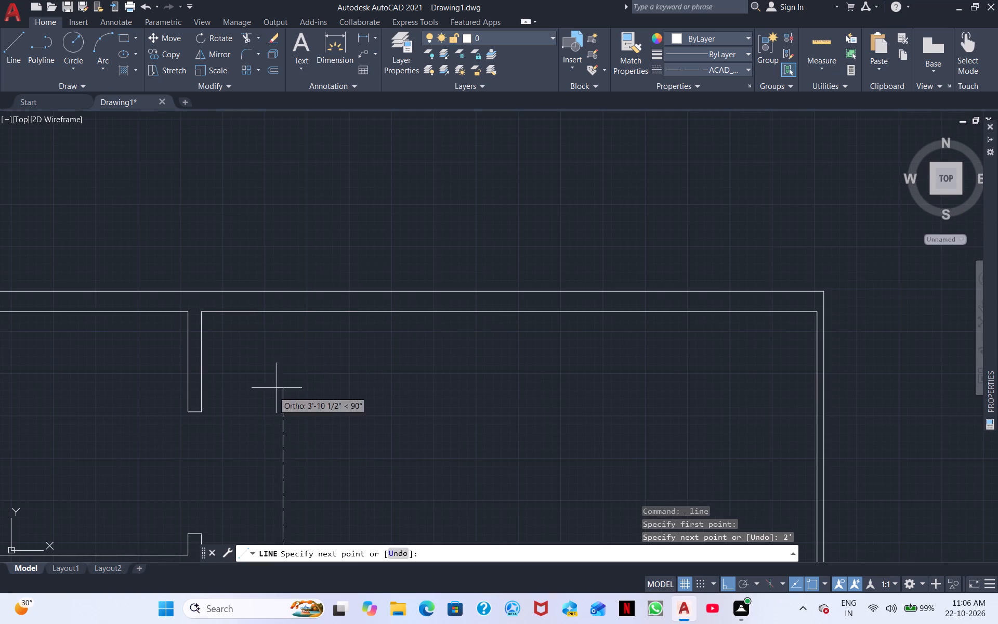
left_click(280, 314)
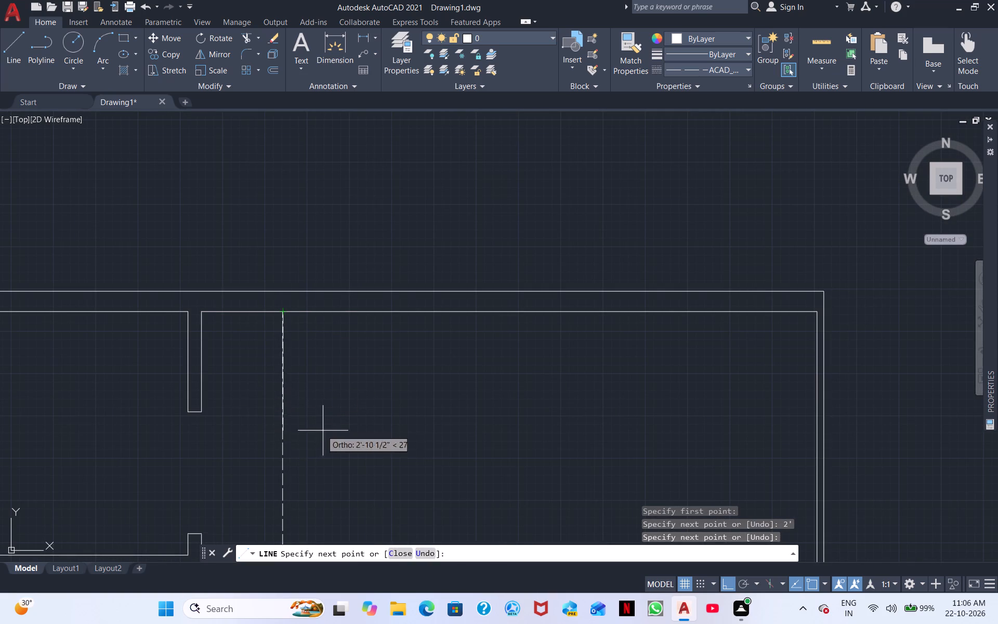
right_click(383, 430)
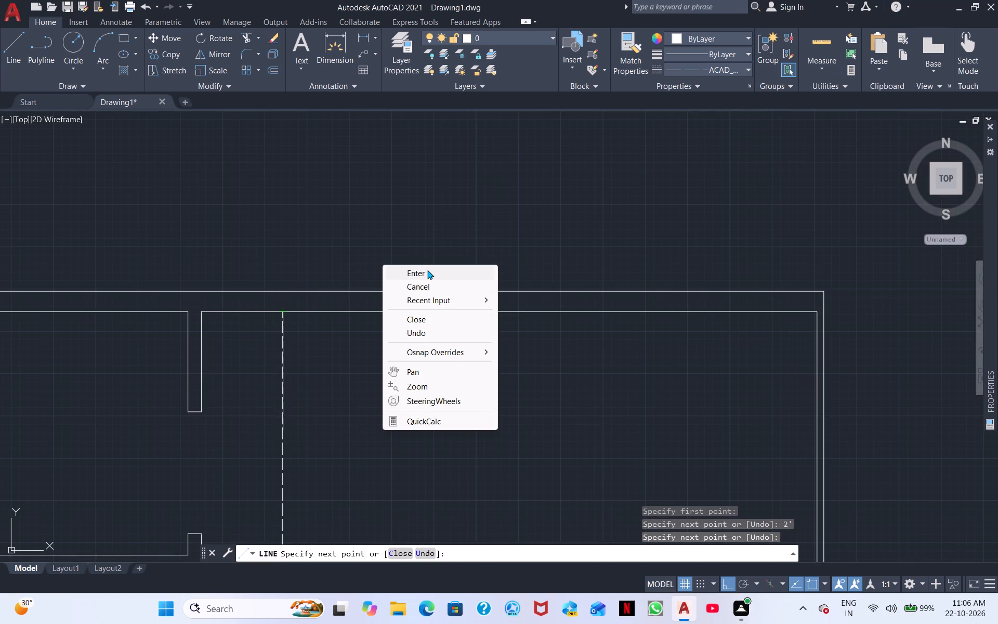
left_click(427, 269)
Draw a dashed vertical line across the door opening between the two partition ends bordering the 2' strip.
scroll(361, 503, "down", 1)
middle_click_drag(455, 437, 482, 420)
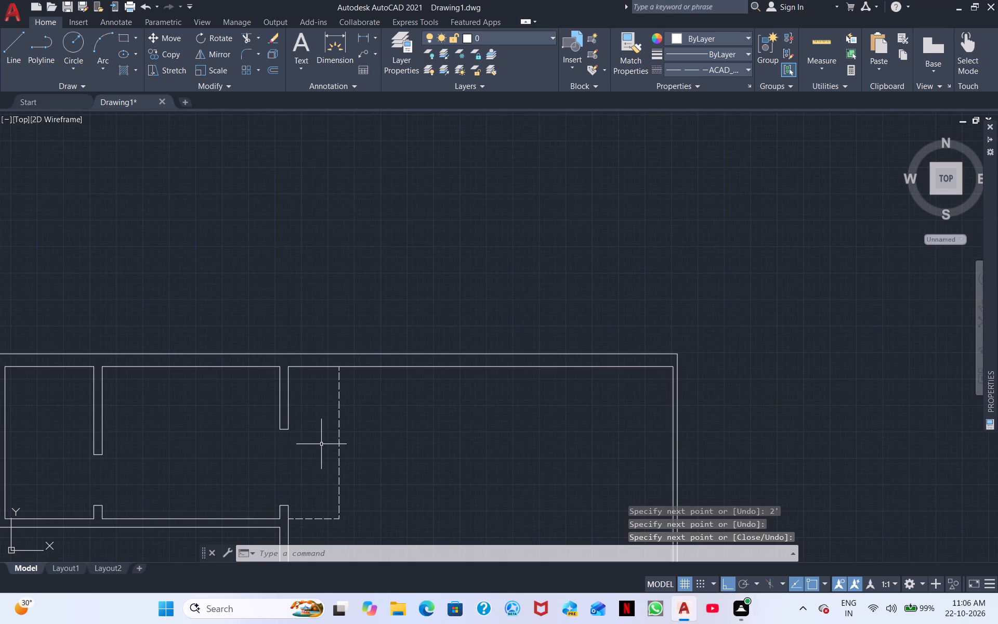
left_click(10, 43)
scroll(305, 438, "up", 2)
left_click(261, 414)
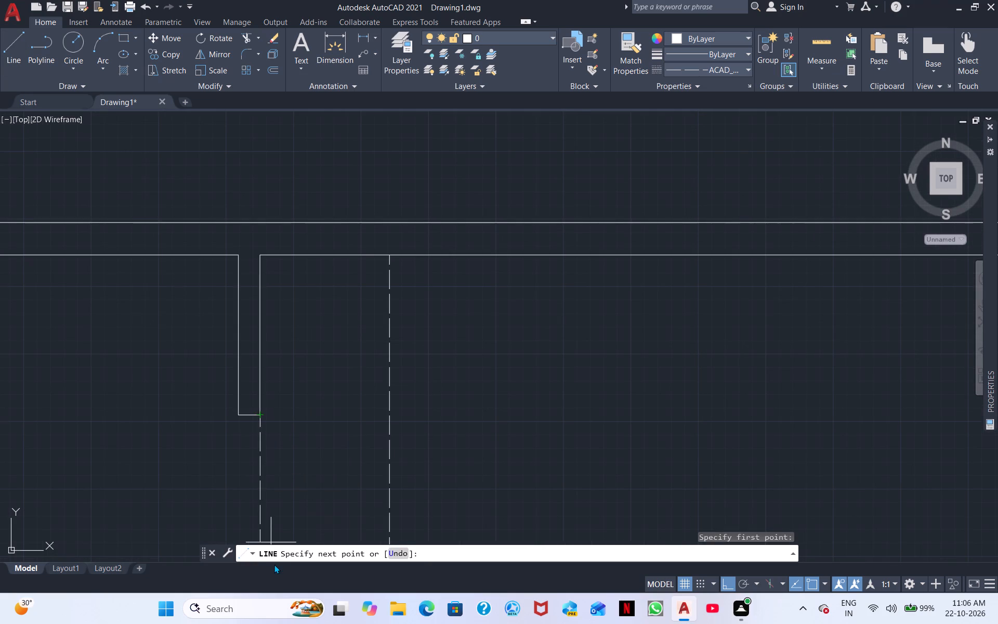
middle_click_drag(276, 544, 351, 240)
scroll(351, 231, "down", 2)
middle_click_drag(307, 383, 329, 328)
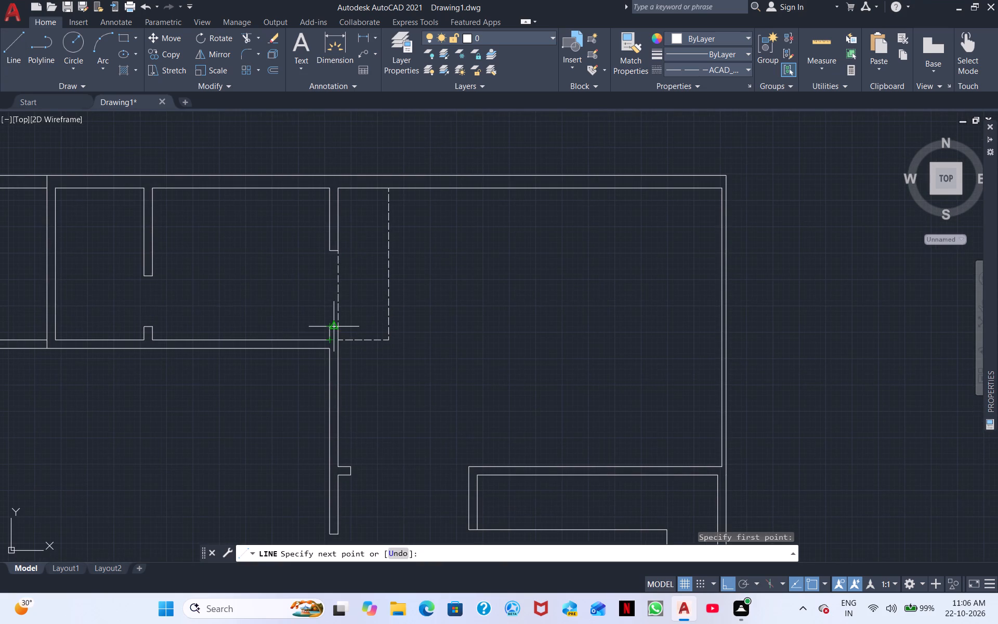
scroll(339, 326, "down", 2)
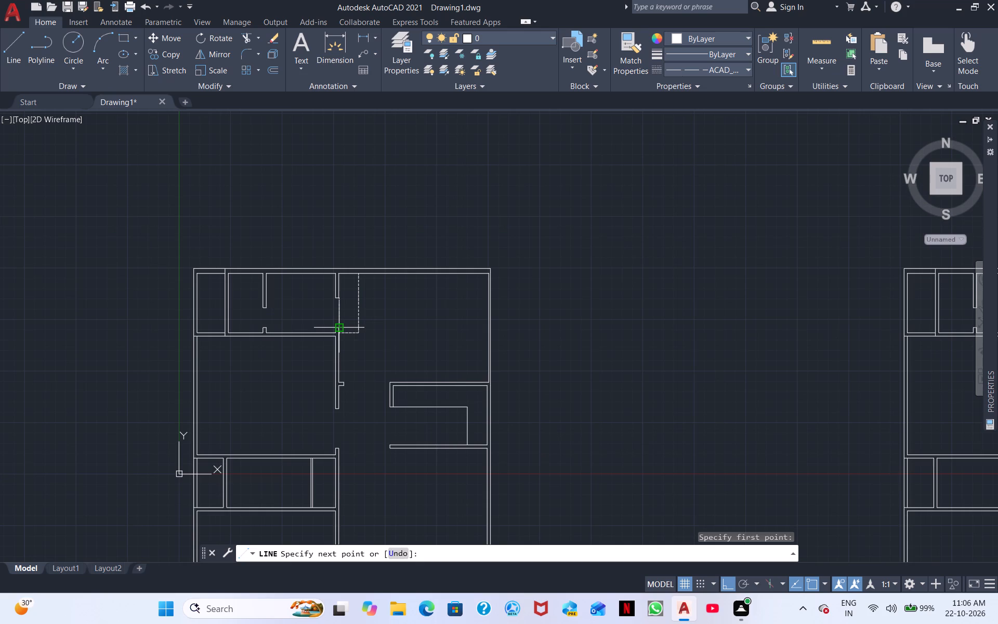
scroll(336, 330, "up", 4)
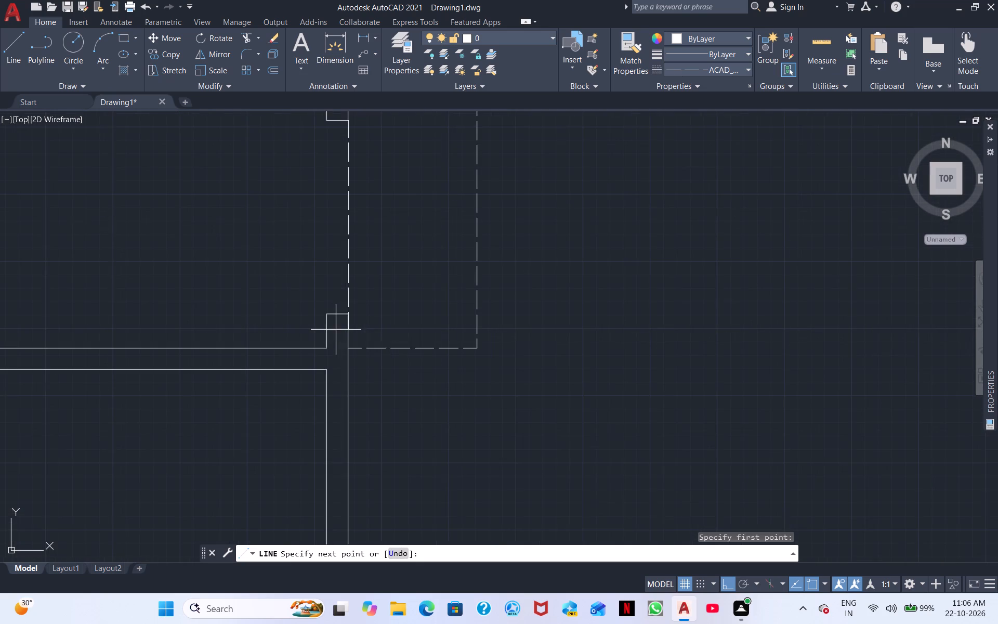
left_click(346, 312)
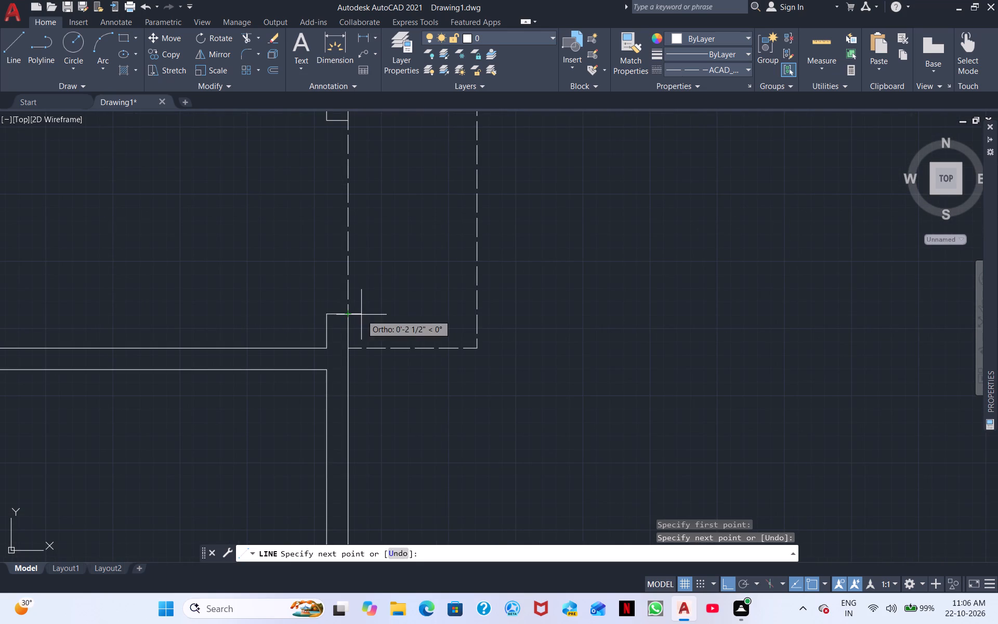
right_click(361, 315)
left_click(384, 322)
Draw a dashed horizontal line across the 2' strip, from the opening's dashed line to the outer dashed line, just above the lower partition end.
right_click(386, 324)
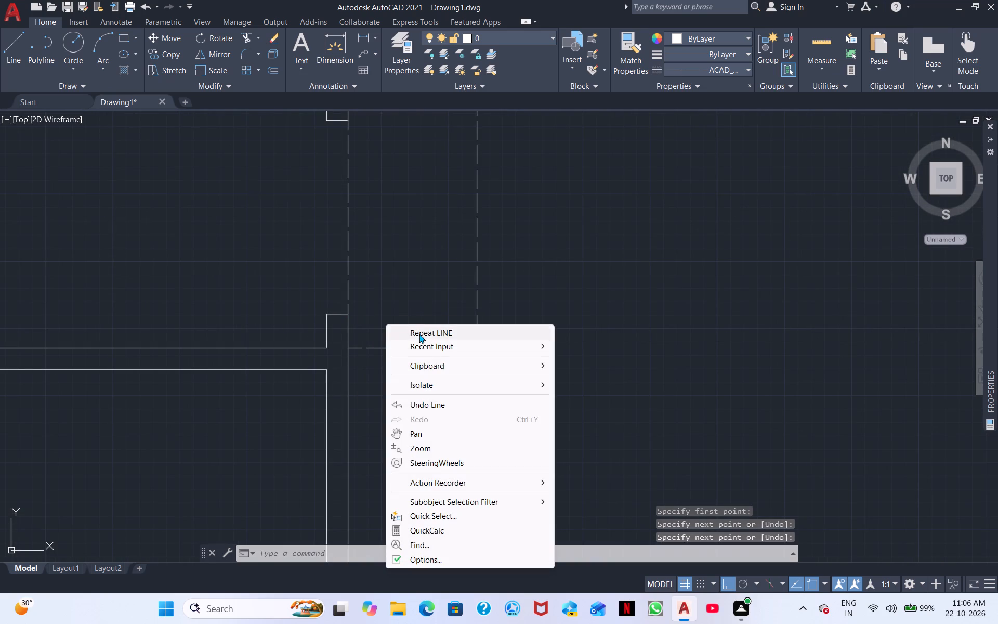
left_click(420, 333)
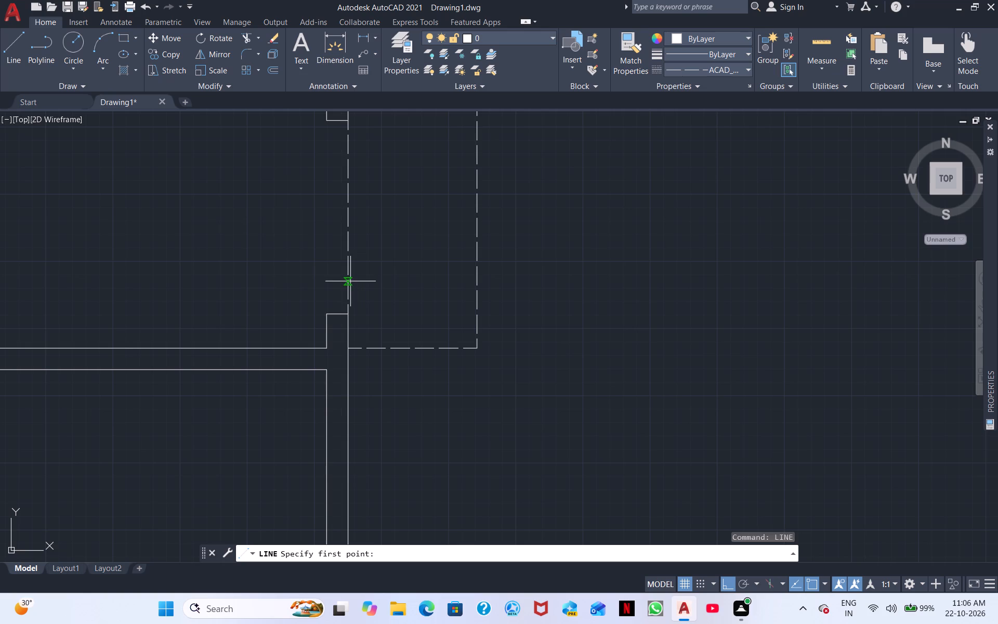
left_click(350, 281)
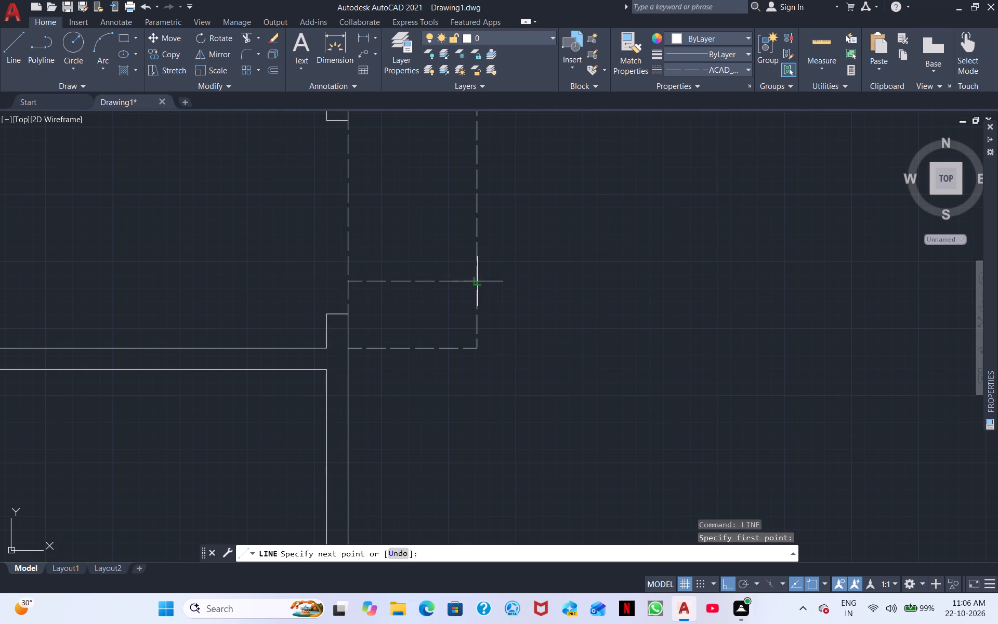
left_click(478, 285)
right_click(417, 288)
left_click(448, 300)
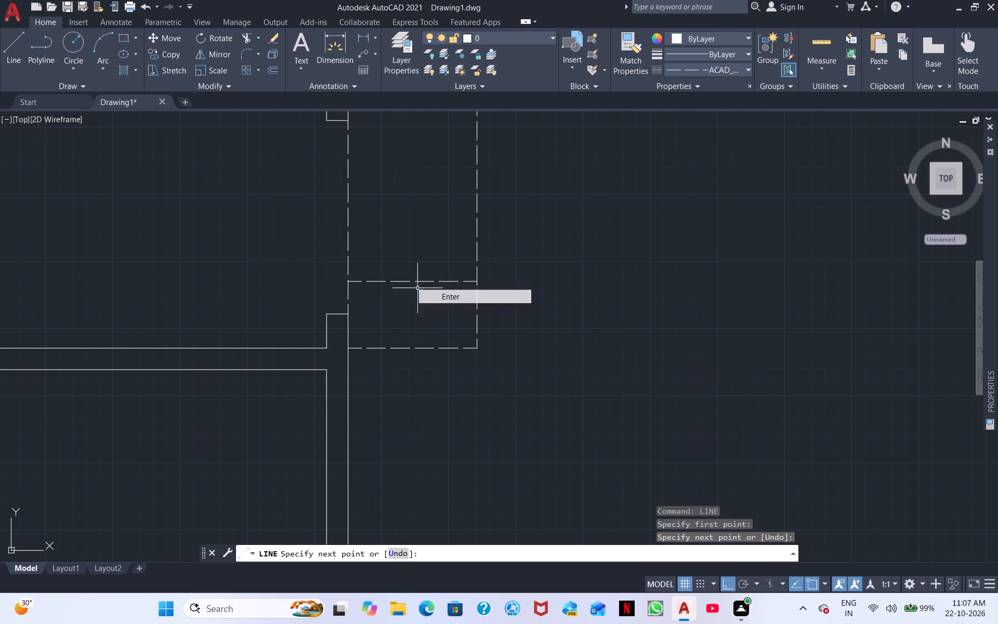
Draw two more dashed horizontal tread lines across the 2' strip, evenly spaced above the existing one within the door opening.
middle_click_drag(413, 249, 369, 385)
right_click(361, 377)
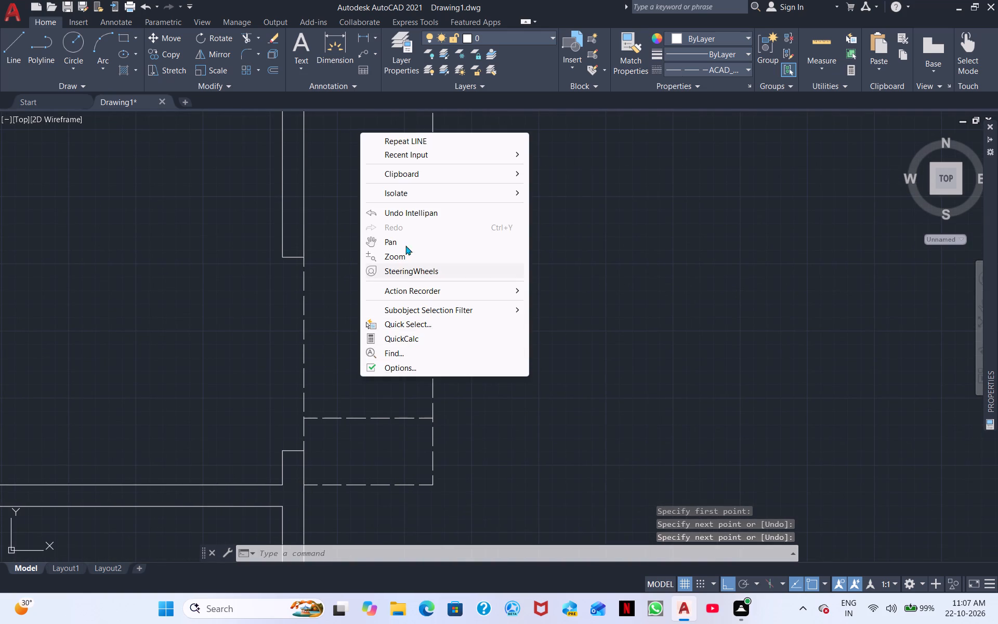
left_click(403, 136)
left_click(300, 349)
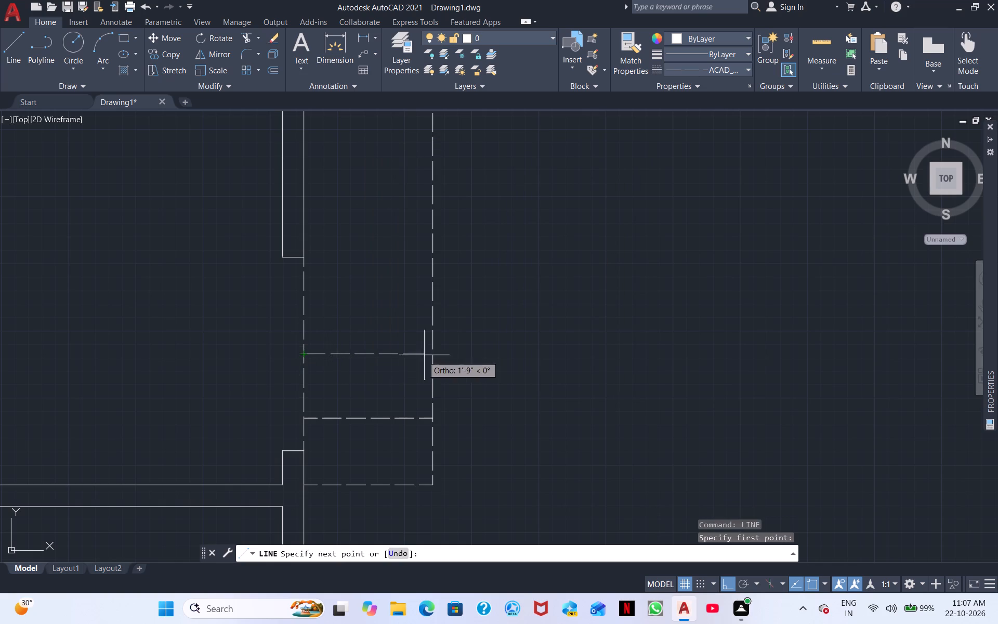
left_click(432, 355)
right_click(365, 320)
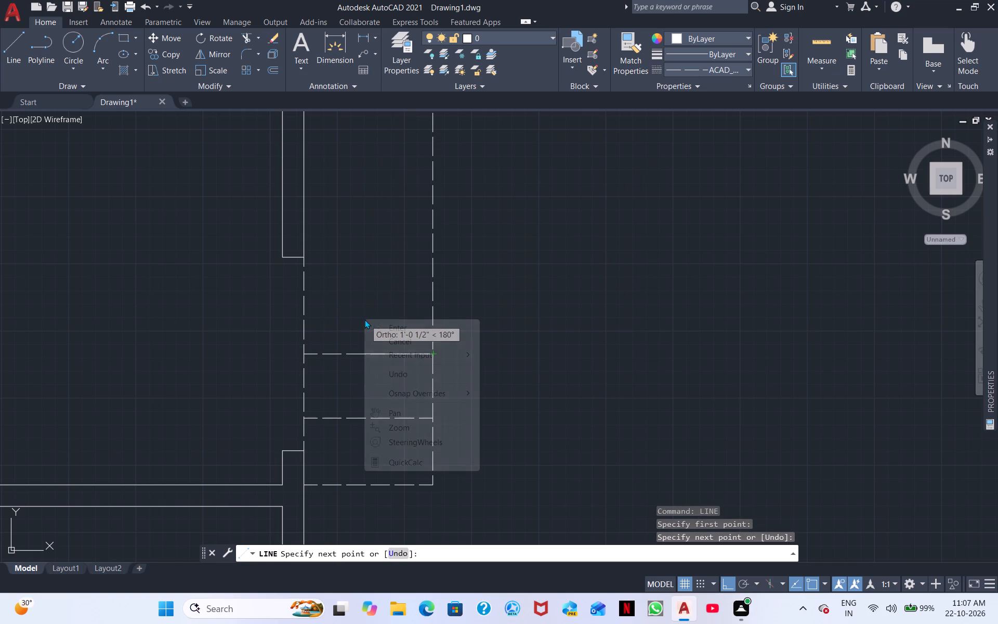
left_click(385, 326)
right_click(386, 324)
left_click(440, 330)
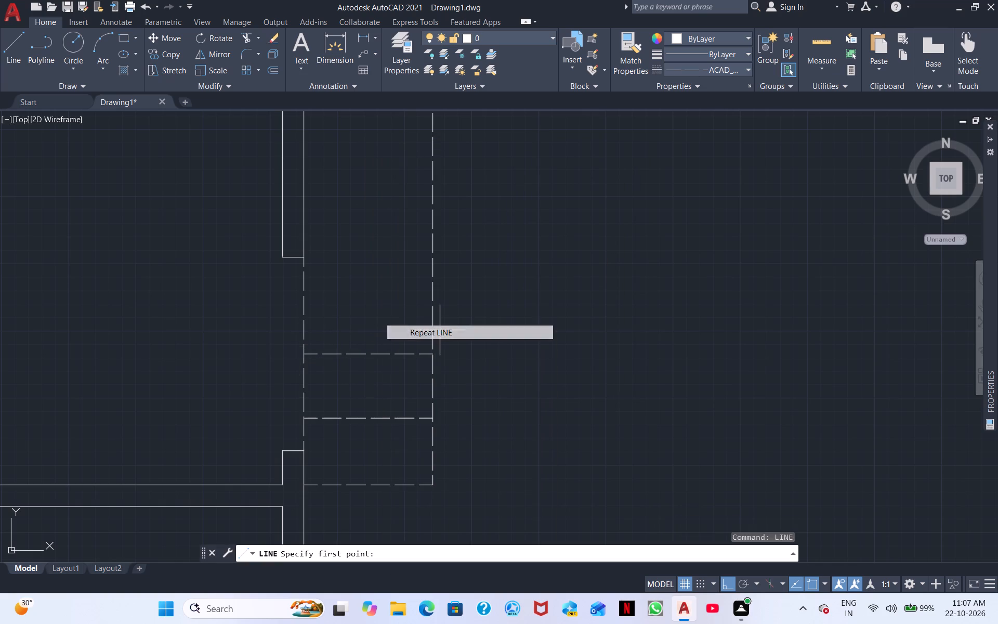
left_click(303, 291)
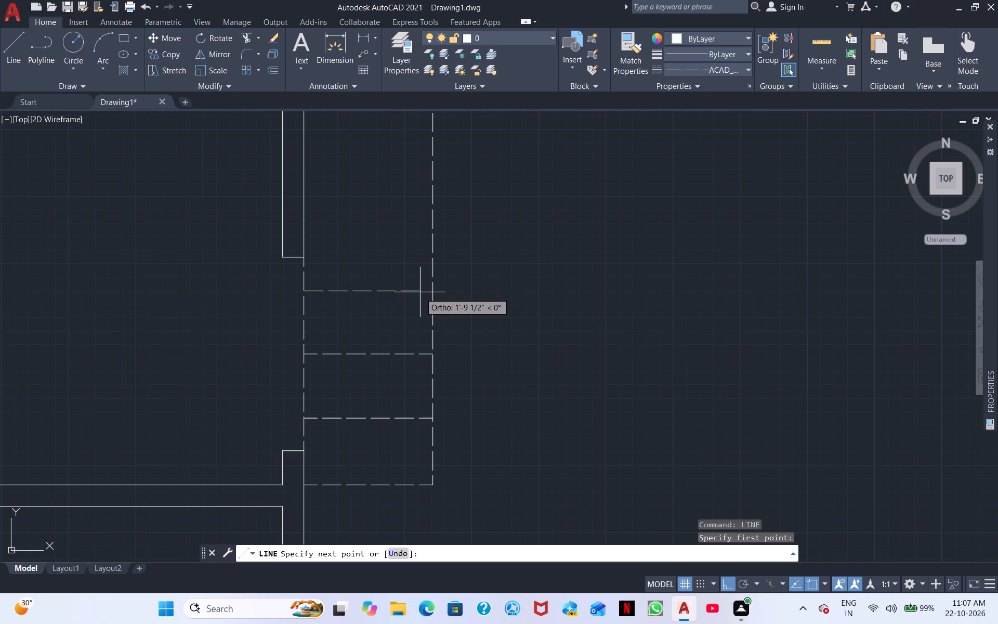
left_click(427, 292)
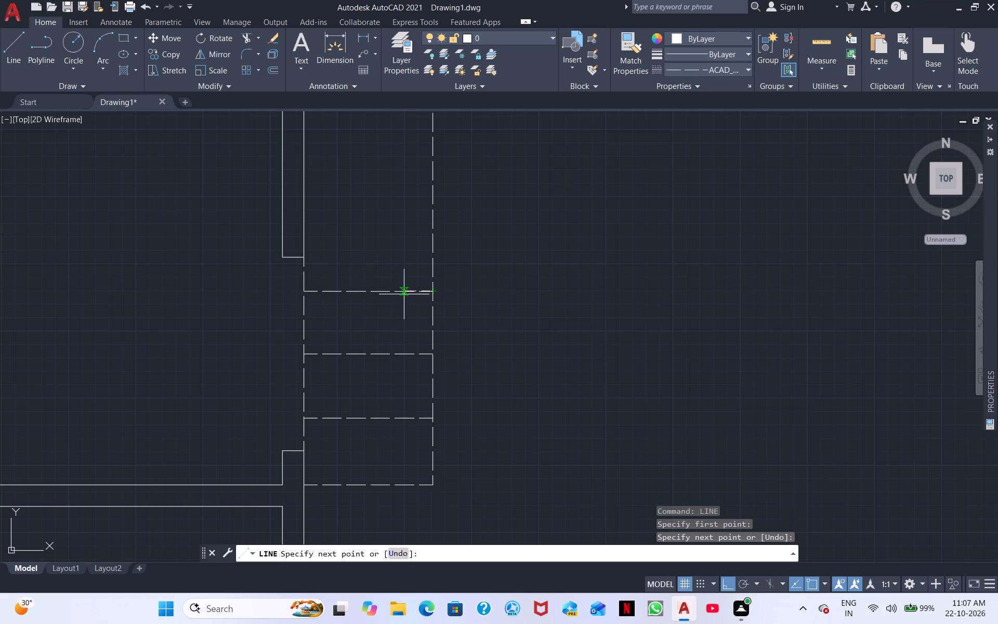
right_click_drag(403, 294, 400, 300)
left_click(435, 308)
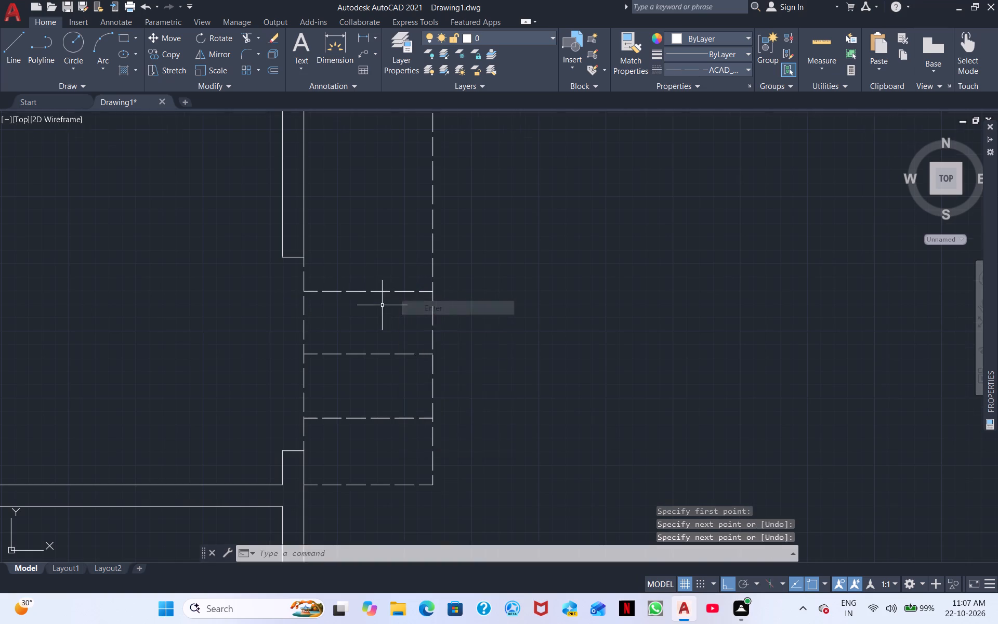
Draw a fourth dashed horizontal tread line across the 2' strip, just above the upper partition end.
scroll(377, 307, "down", 2)
middle_click_drag(354, 420, 311, 506)
right_click(356, 363)
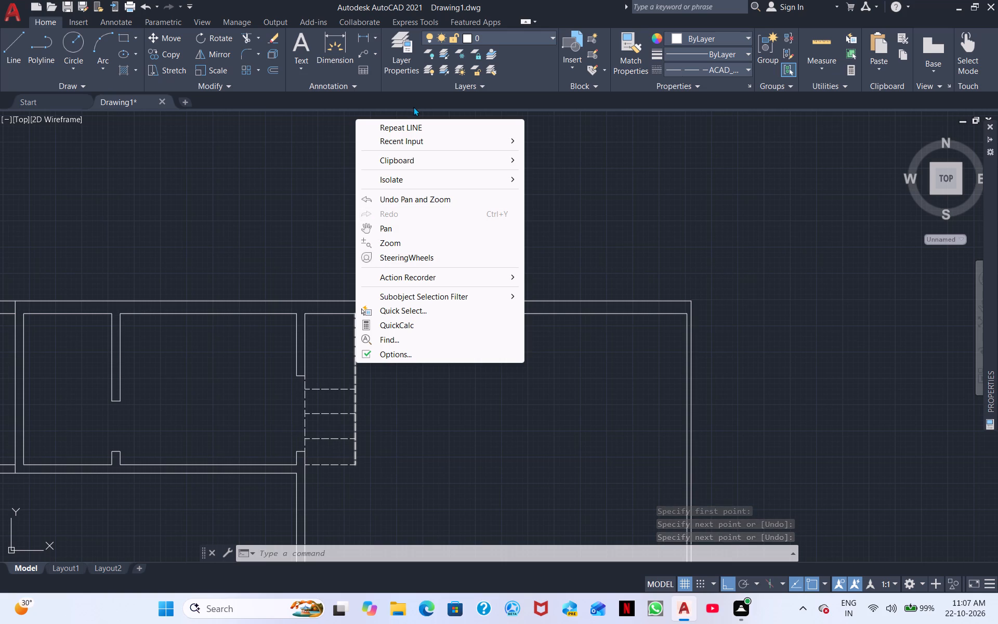
left_click(423, 124)
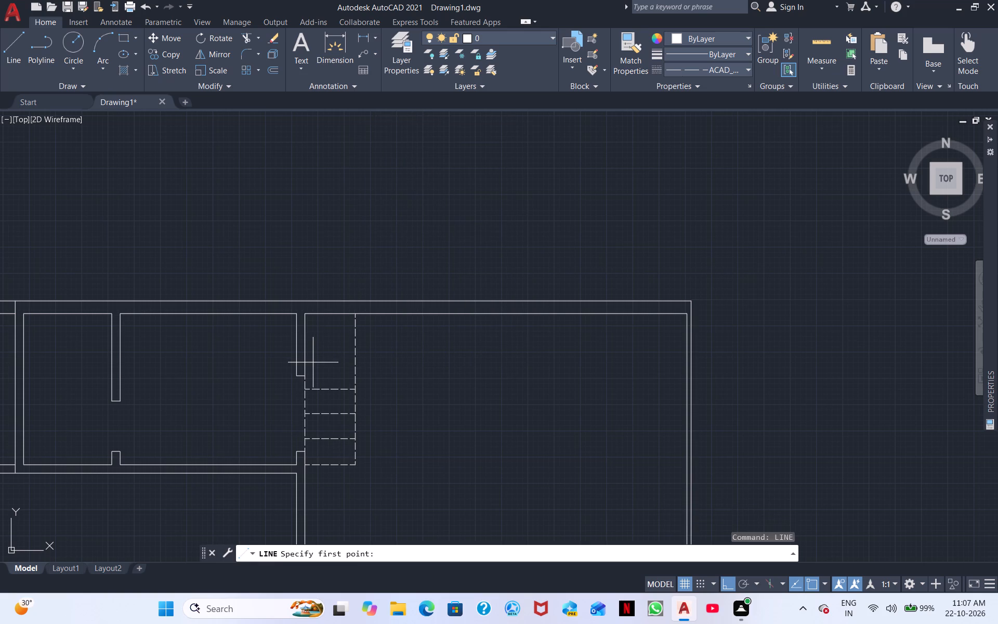
left_click(305, 366)
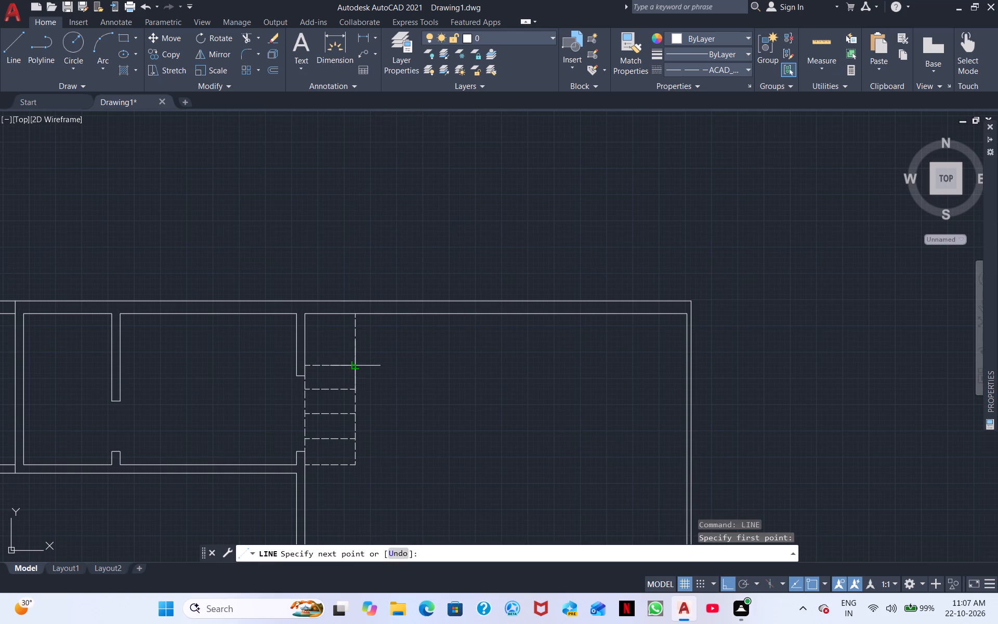
left_click(356, 367)
right_click(378, 376)
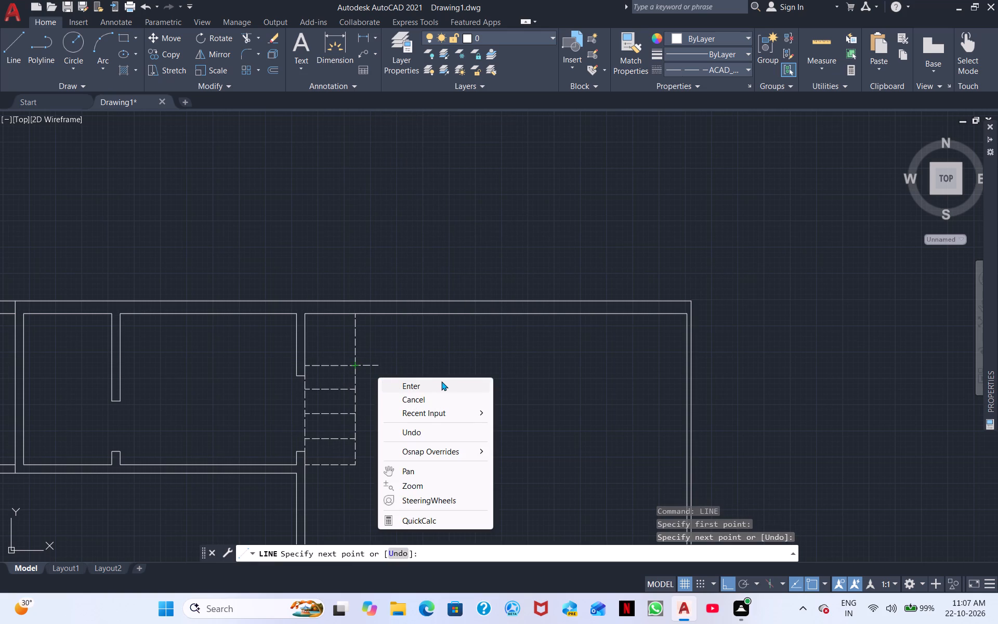
left_click(433, 382)
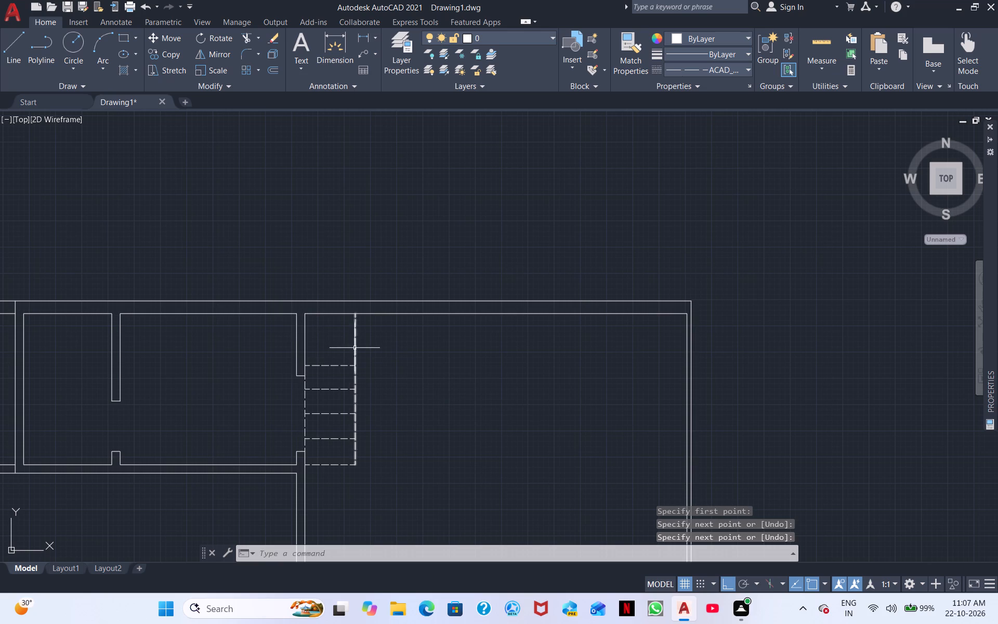
Draw two dashed diagonal winder lines from the uppermost tread's outer end, one to the partition face and one to the top wall's midpoint across the strip.
right_click(354, 348)
left_click(418, 110)
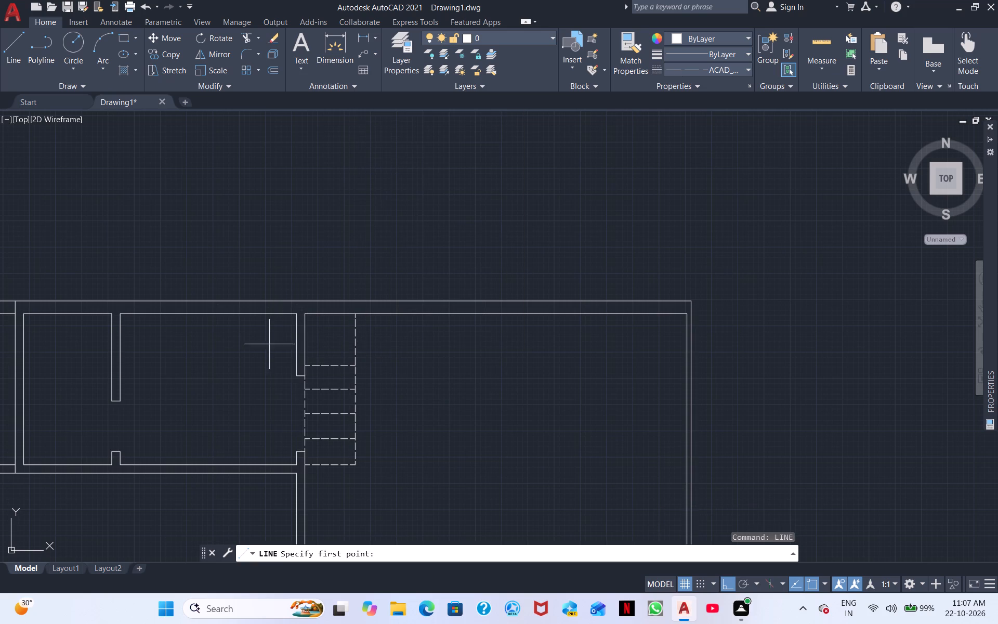
left_click(354, 368)
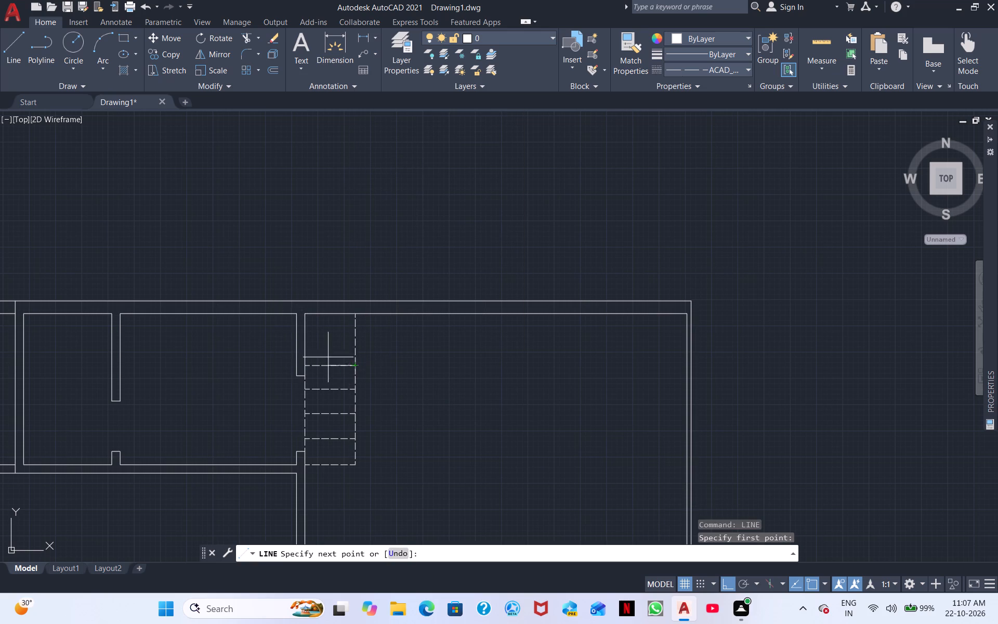
left_click(303, 332)
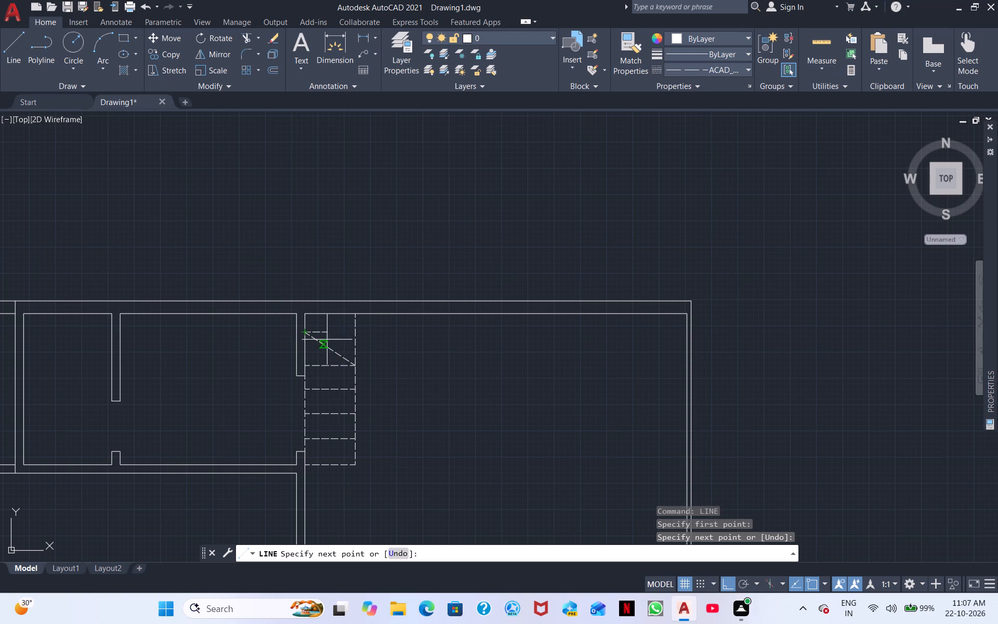
right_click(316, 326)
left_click(339, 336)
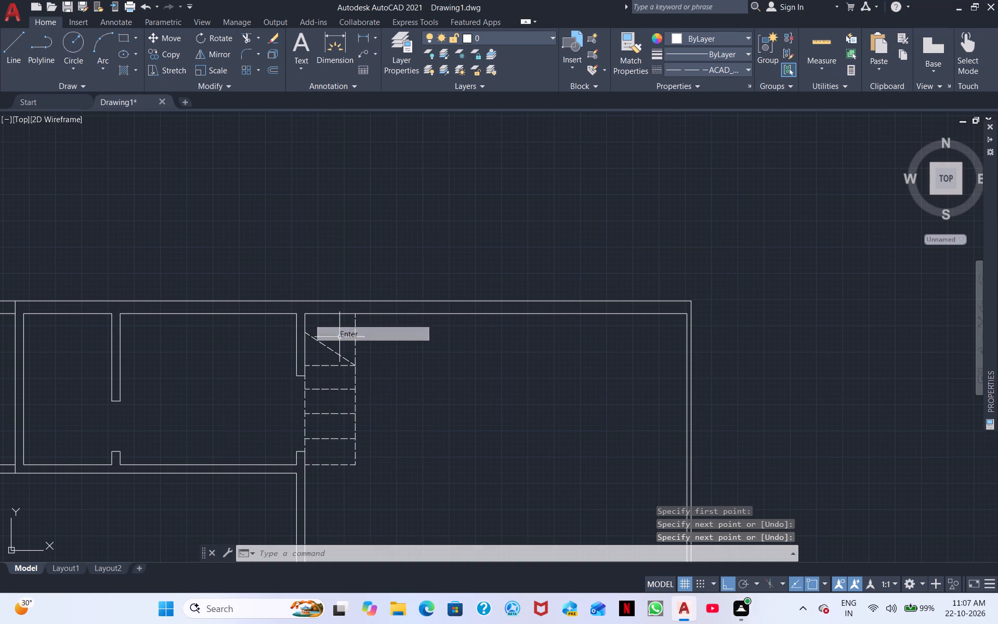
right_click(409, 384)
left_click(468, 147)
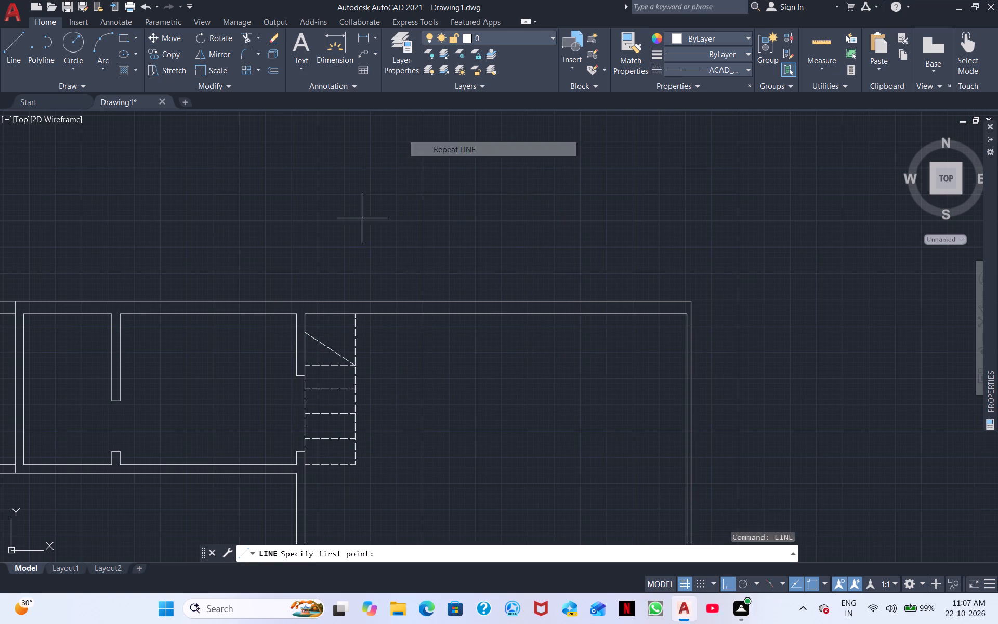
left_click(357, 364)
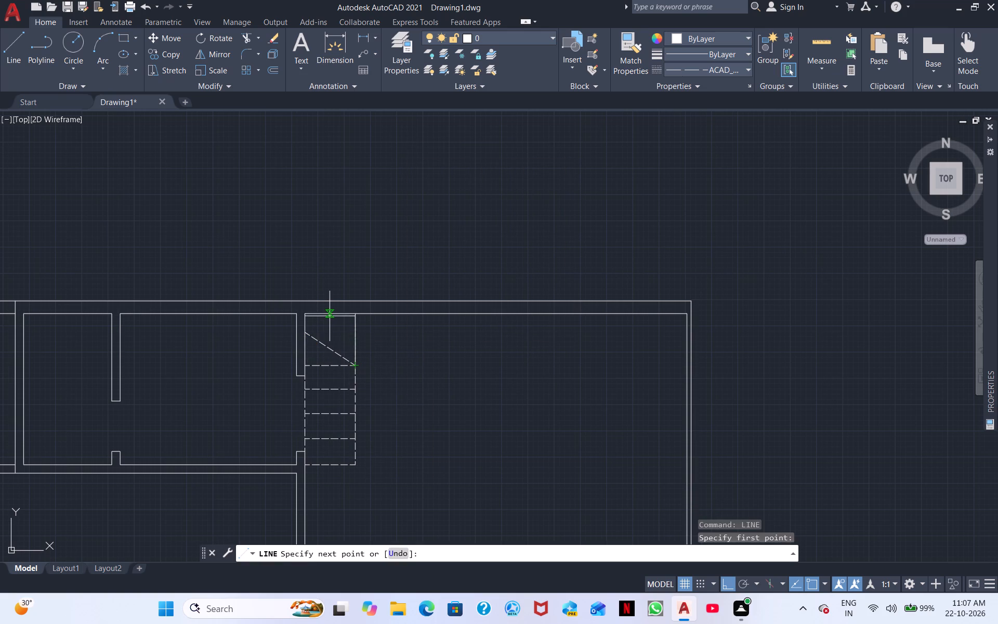
left_click(329, 313)
right_click(377, 348)
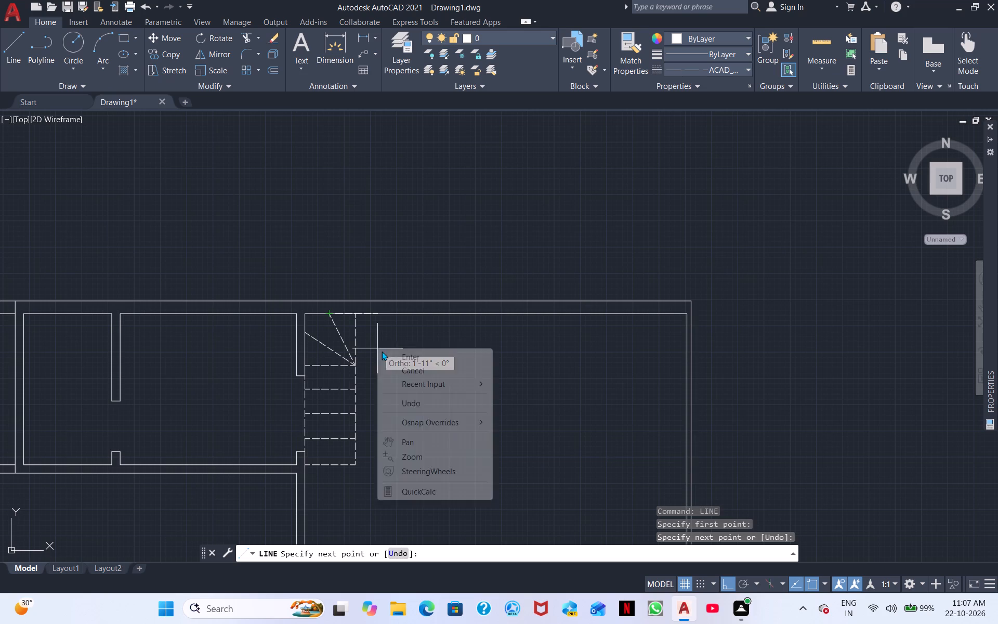
left_click(402, 356)
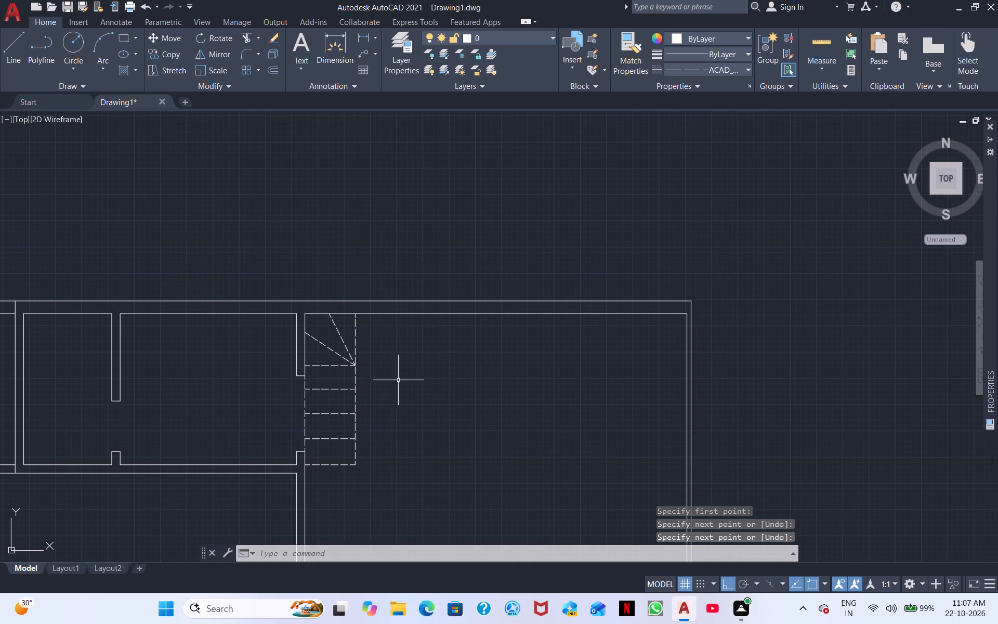
With the linetype set to ByLayer, draw a narrow solid band about 11'-3" long running right from the winder corner, closed at its far end.
middle_click_drag(392, 381, 242, 366)
middle_click_drag(208, 402, 244, 392)
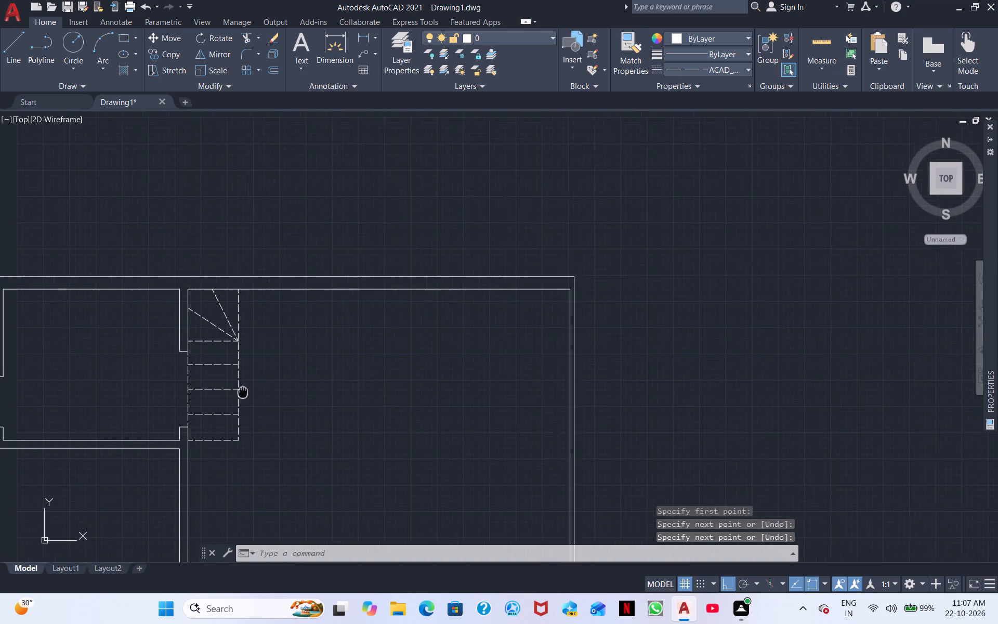
middle_click_drag(244, 392, 254, 384)
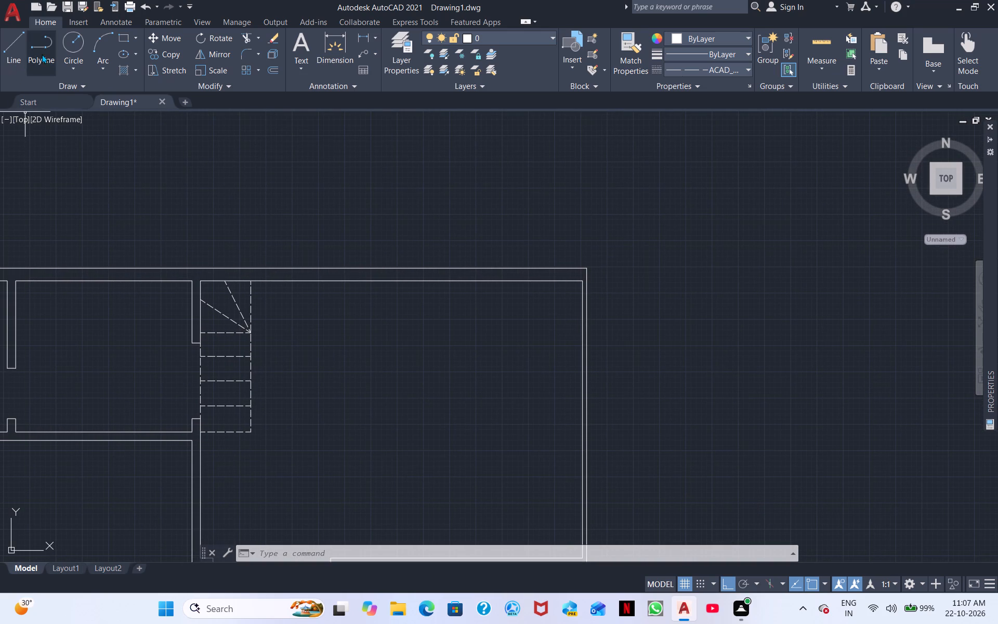
left_click(715, 65)
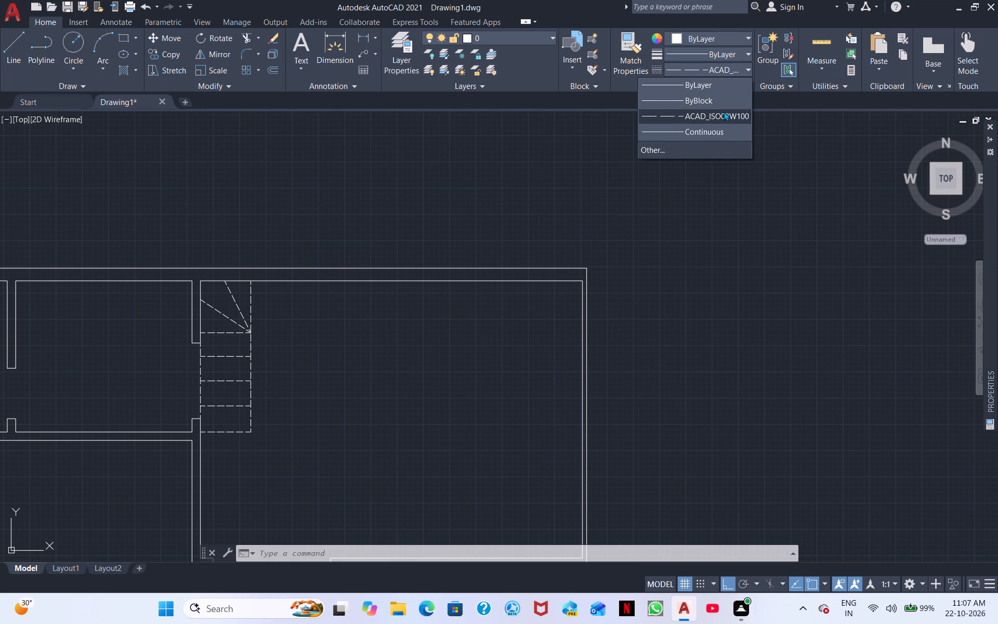
left_click(710, 88)
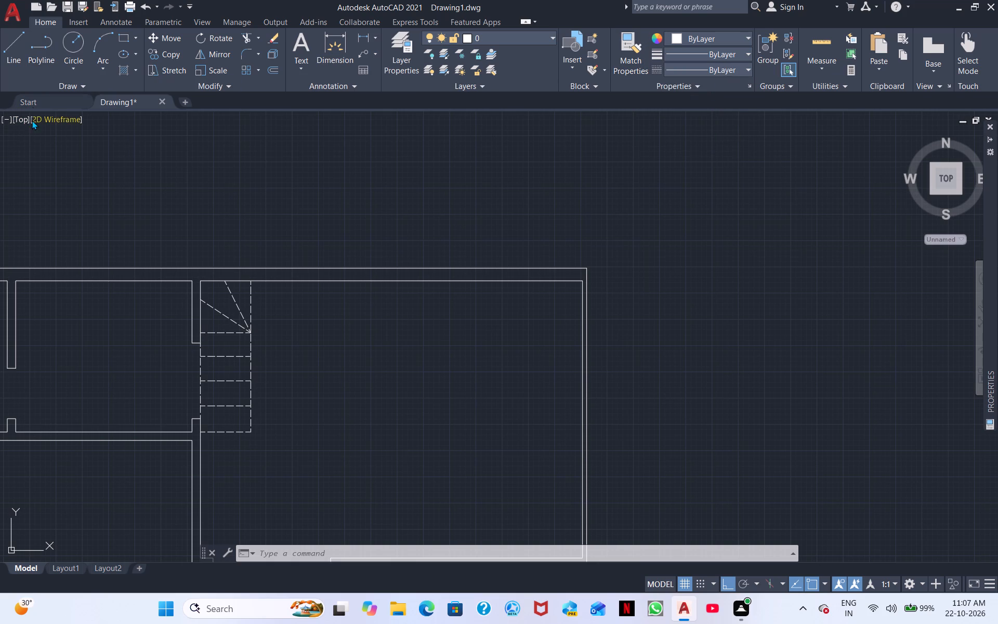
left_click(10, 50)
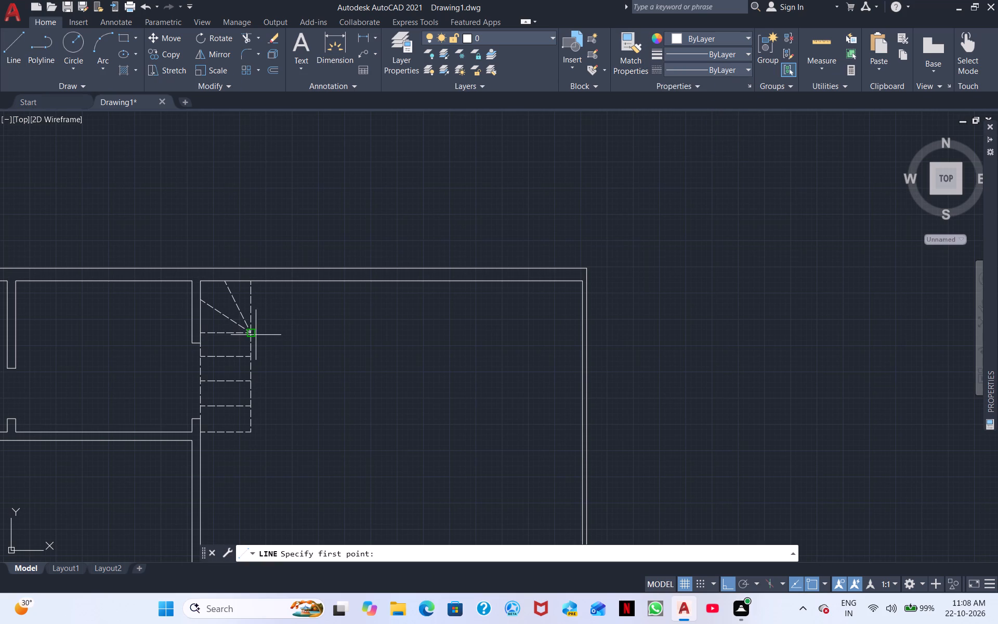
left_click(255, 335)
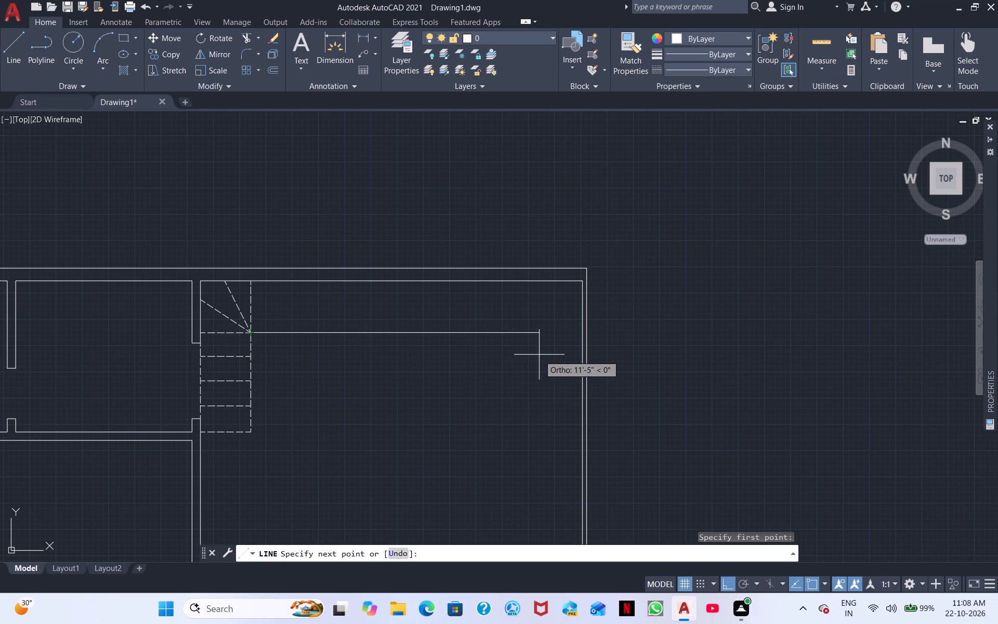
left_click(535, 328)
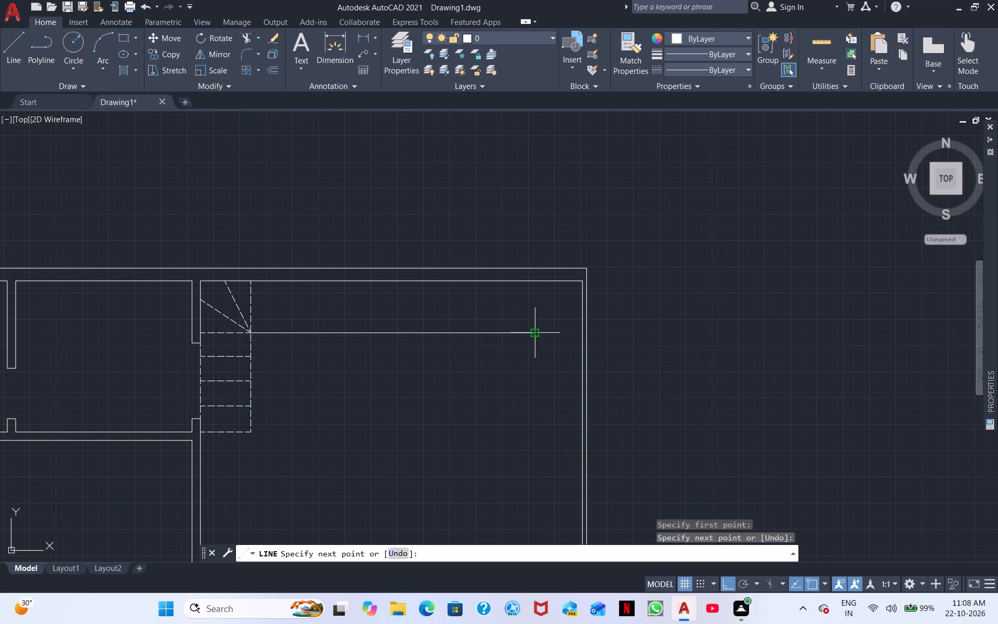
left_click(532, 340)
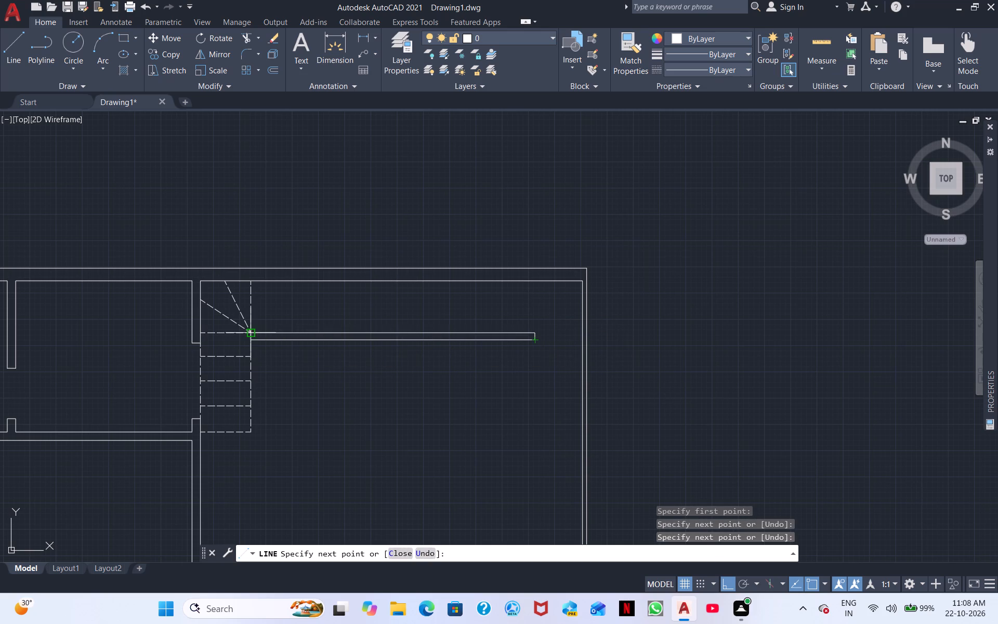
left_click(248, 340)
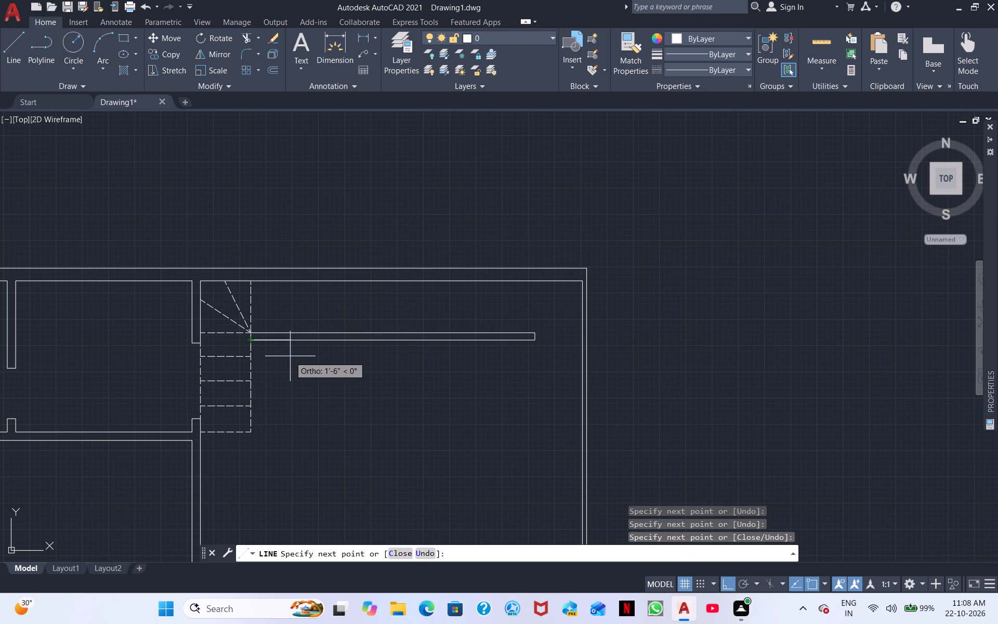
right_click(290, 357)
left_click(339, 363)
Draw a solid vertical line from the band's upper far corner up to the top wall's inner face.
right_click_drag(446, 391, 441, 398)
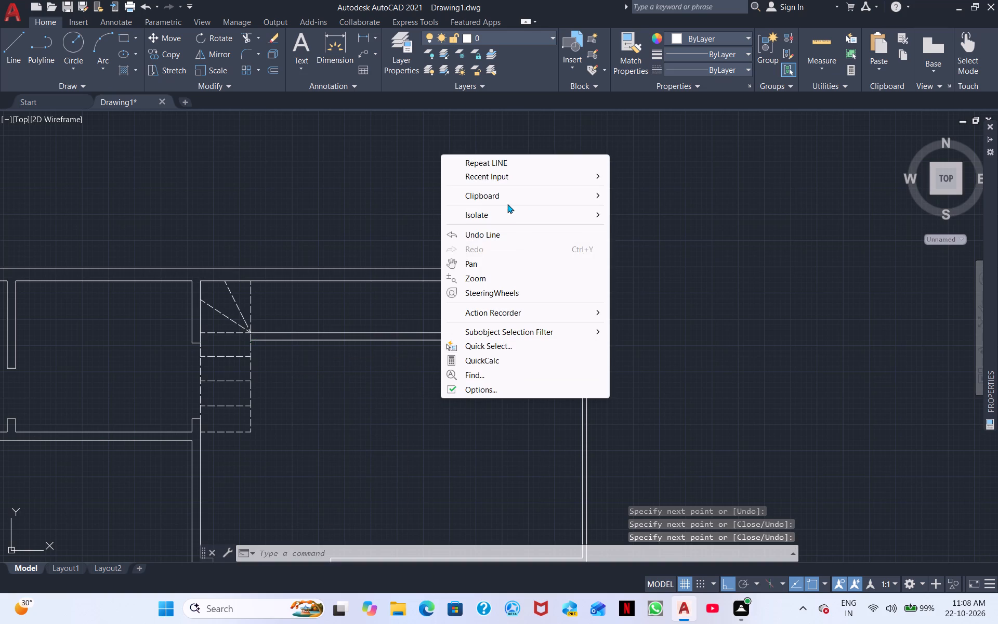
left_click(498, 163)
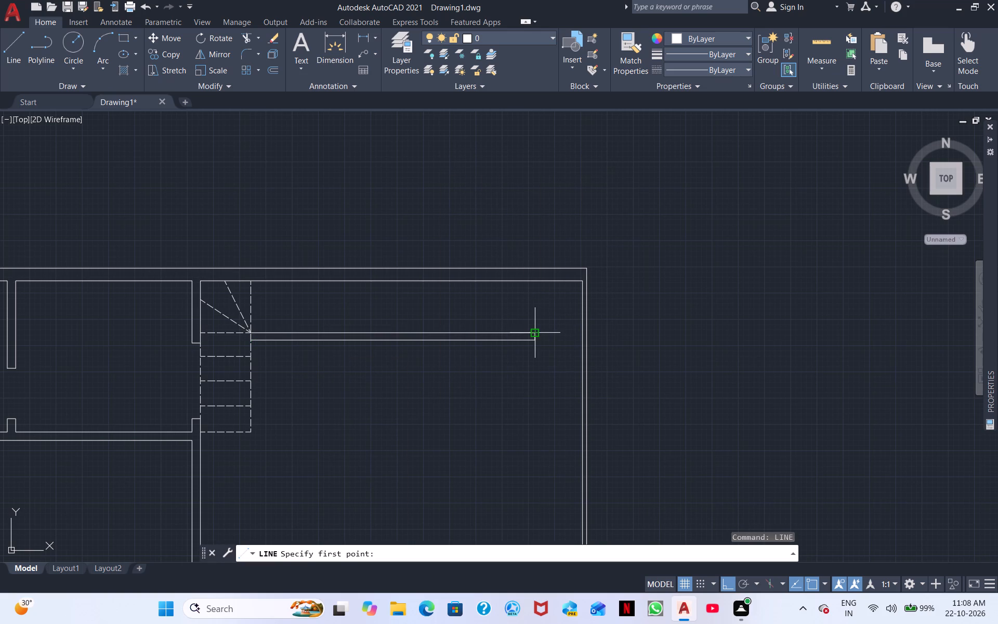
left_click(537, 329)
left_click(535, 280)
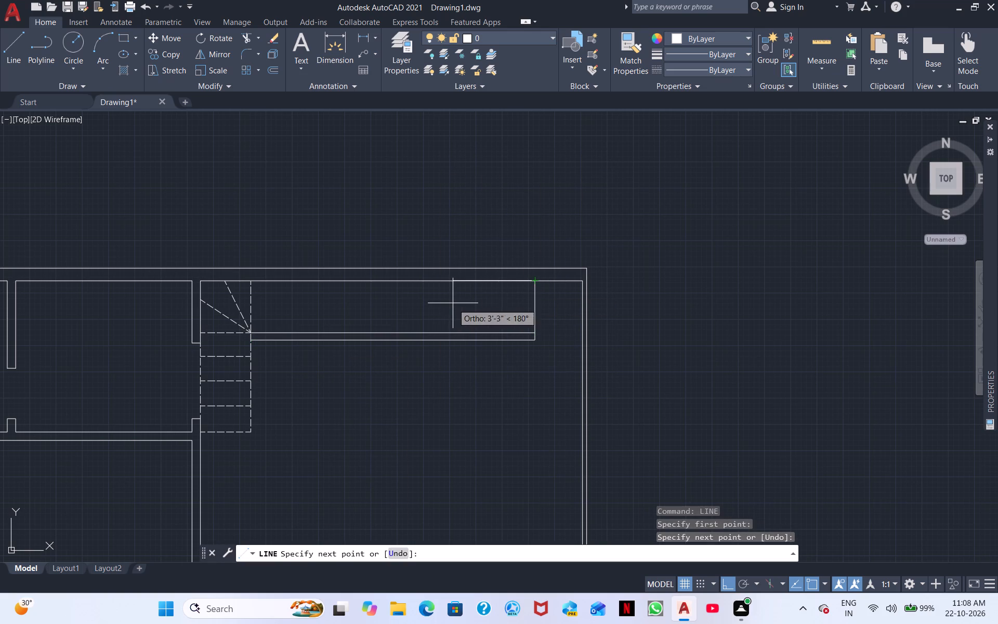
right_click(453, 303)
left_click(489, 308)
Copy the stair's end riser line as an 11-item array fitted between its midpoint and the winder edge's midpoint.
scroll(442, 332, "down", 2)
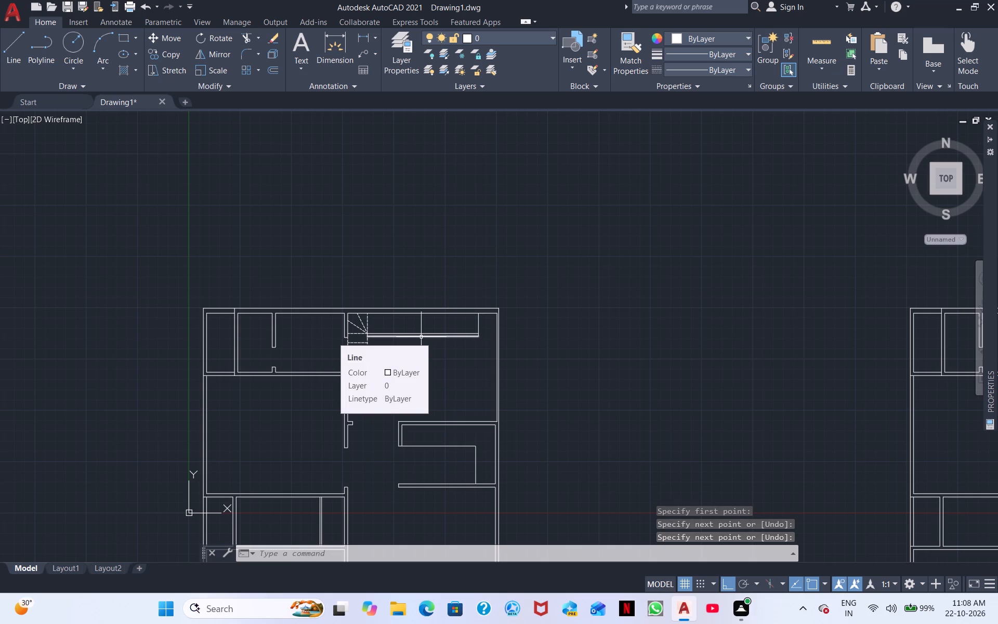
scroll(440, 401, "up", 2)
middle_click_drag(413, 392, 362, 505)
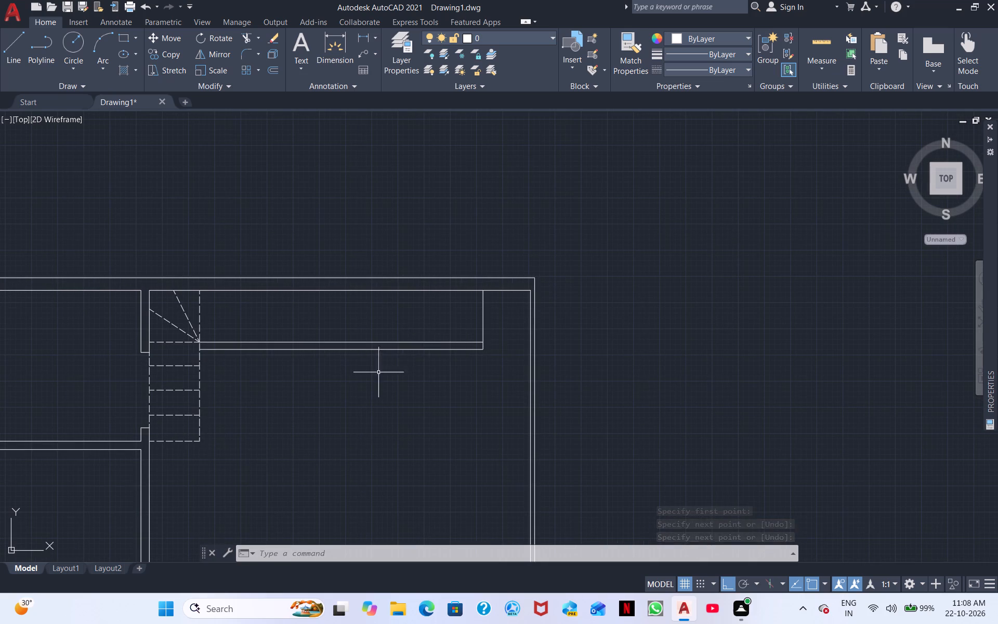
left_click(483, 316)
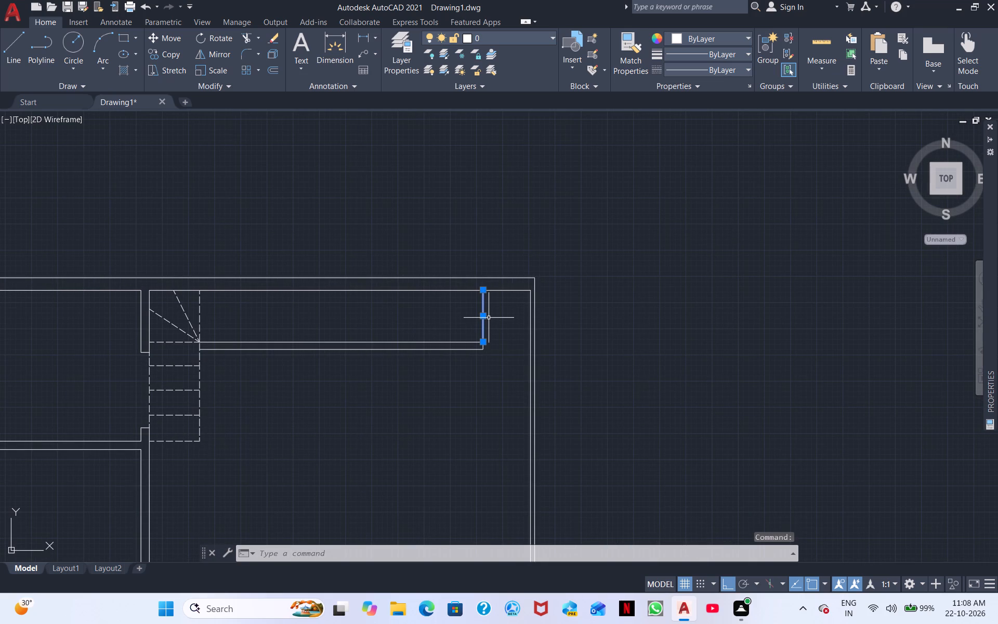
type("copu")
key("BackSpace")
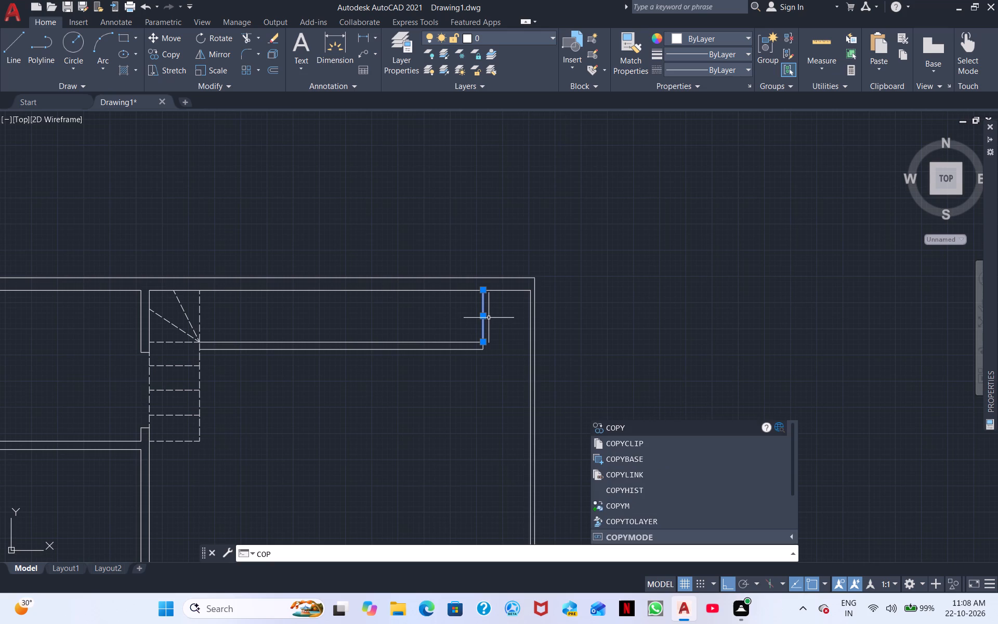
type("y")
key("space")
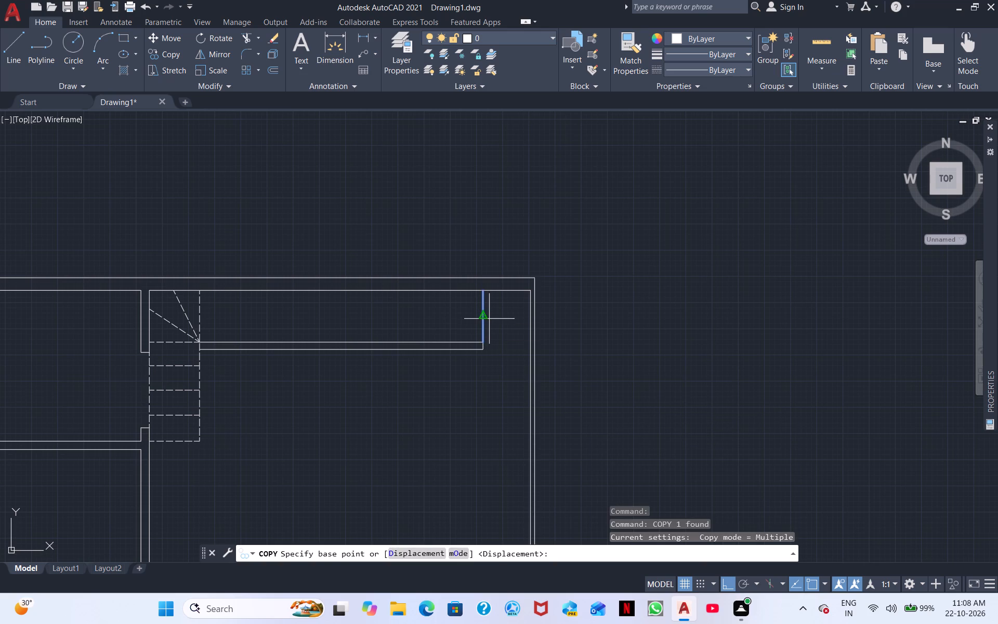
left_click(484, 316)
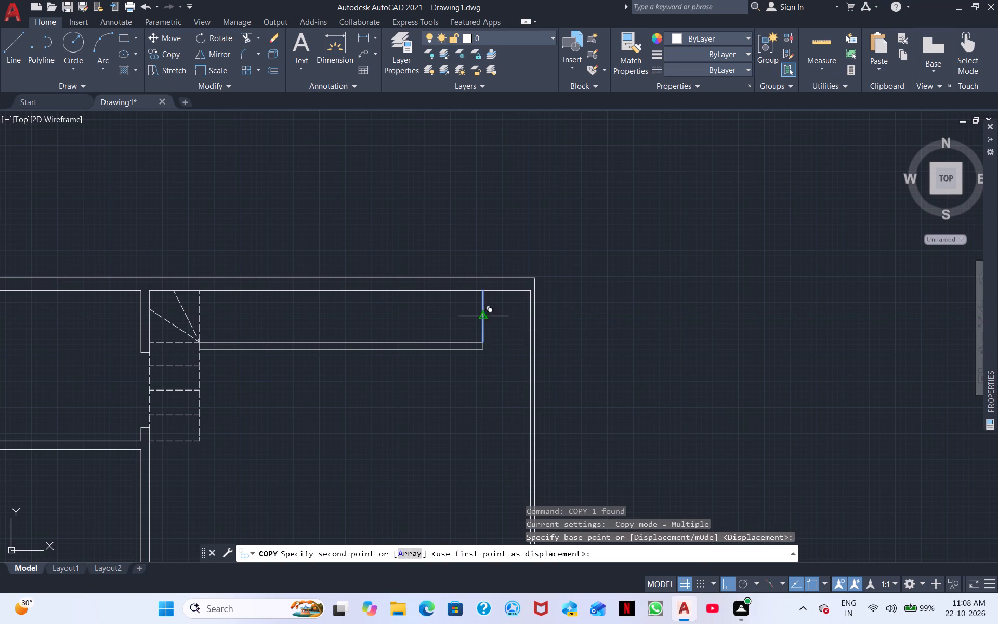
left_click(412, 552)
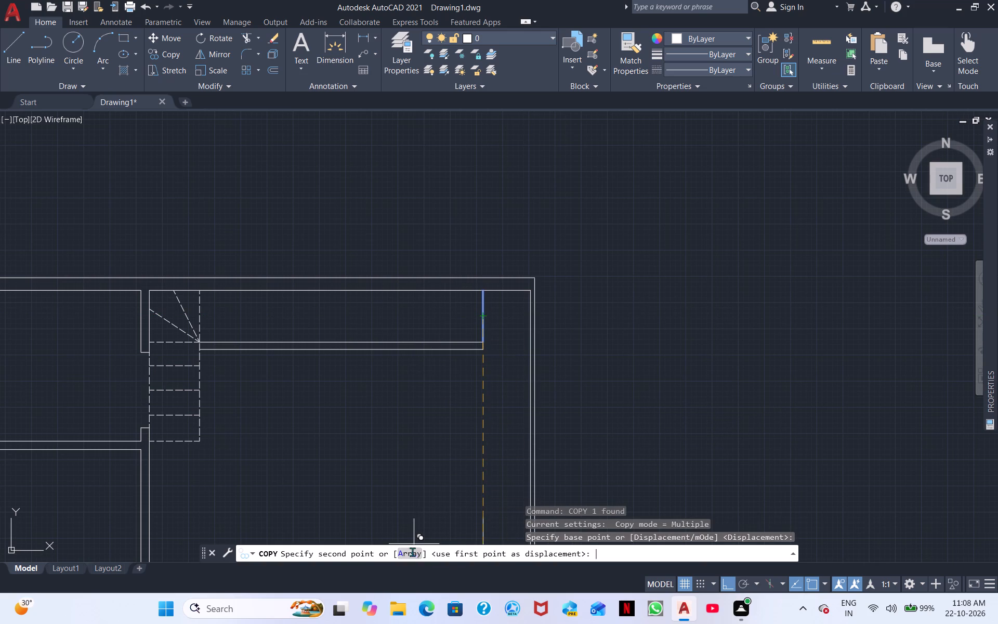
middle_click_drag(318, 334, 498, 352)
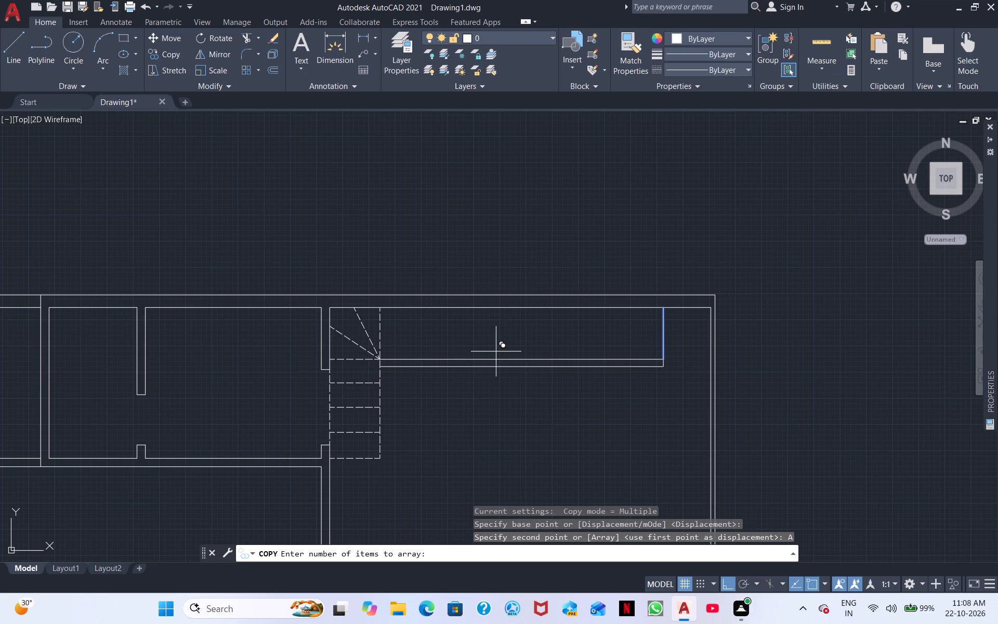
type("11")
key("Return")
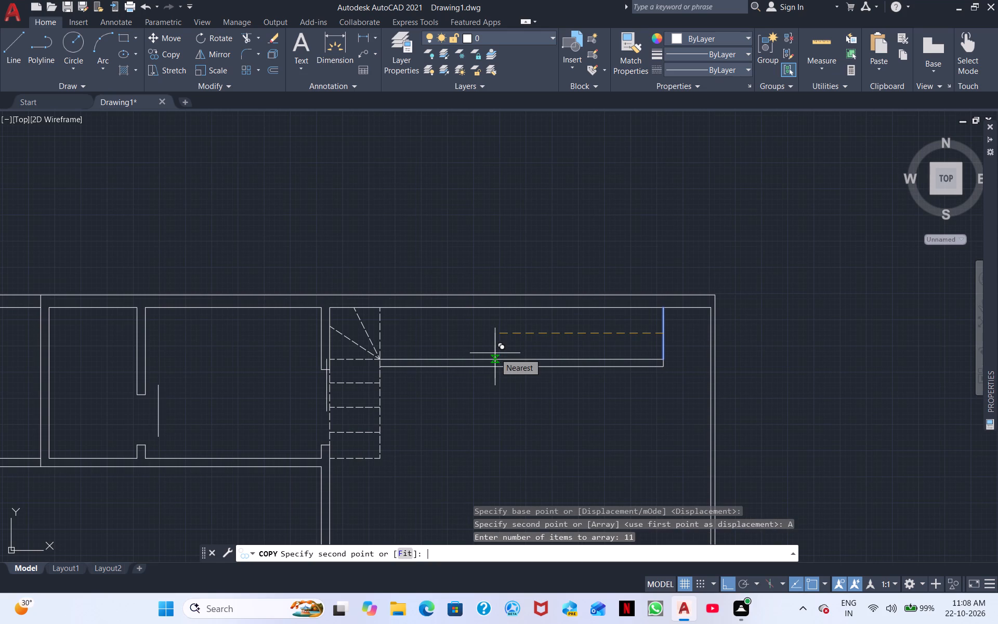
left_click(410, 561)
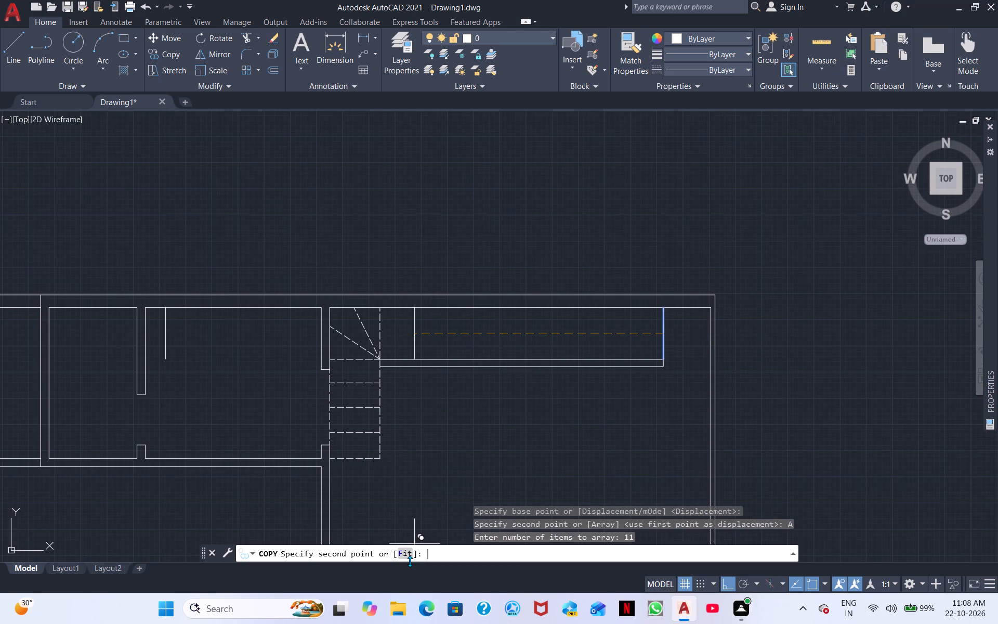
left_click(406, 554)
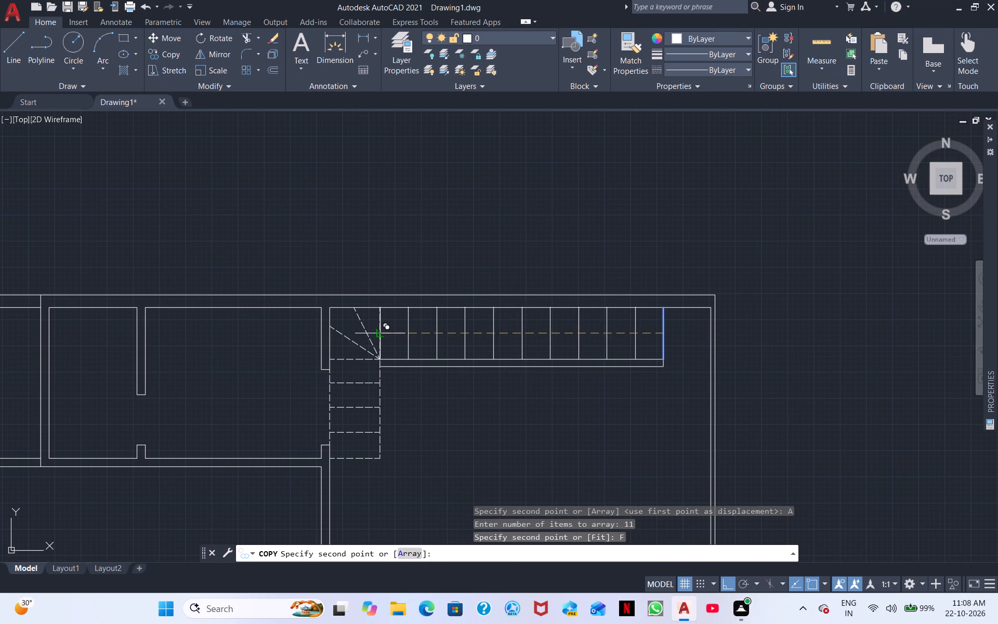
left_click(378, 332)
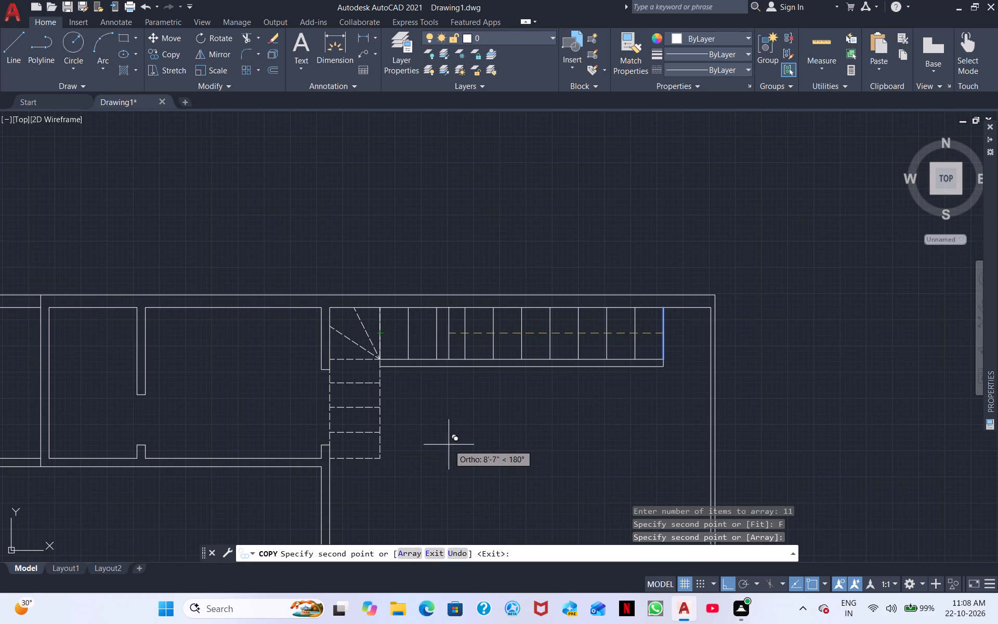
right_click(449, 444)
left_click(485, 269)
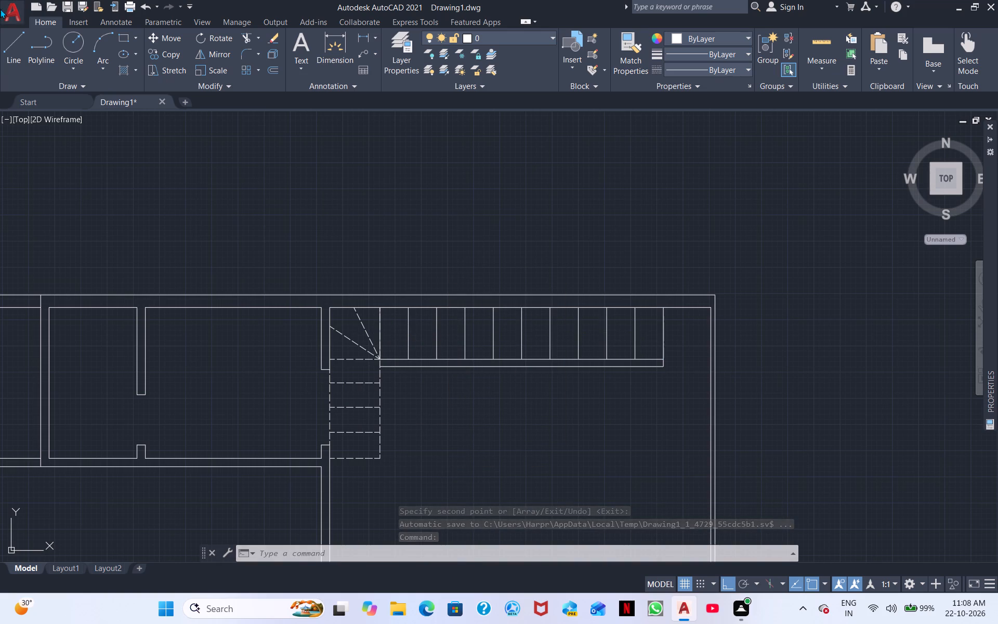
Draw the stair's walking line from the end riser's midpoint to the winder's centre, turning down about 3'-3" through the dashed treads.
left_click(13, 44)
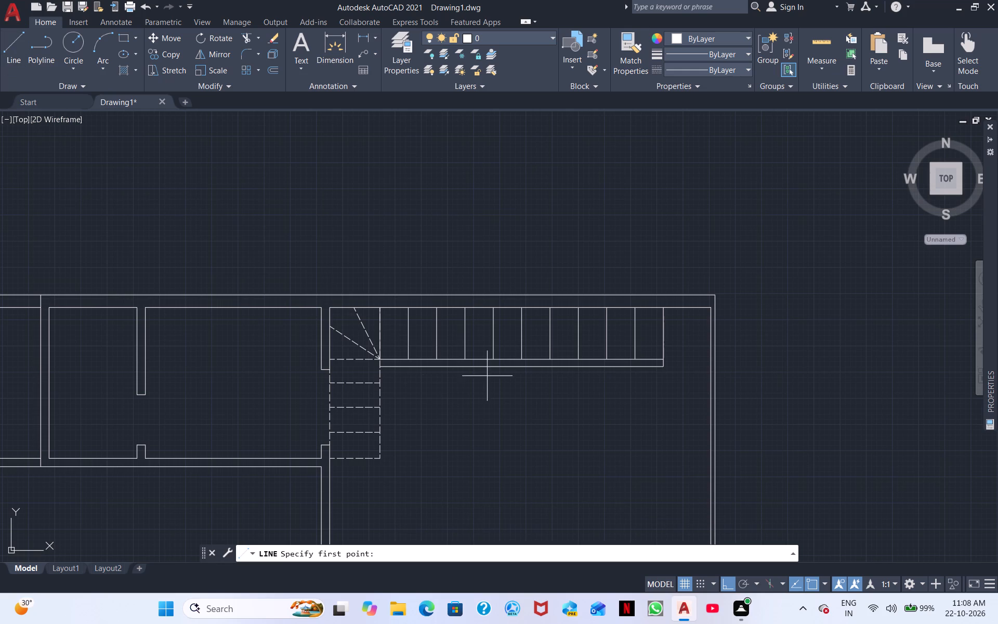
left_click(663, 332)
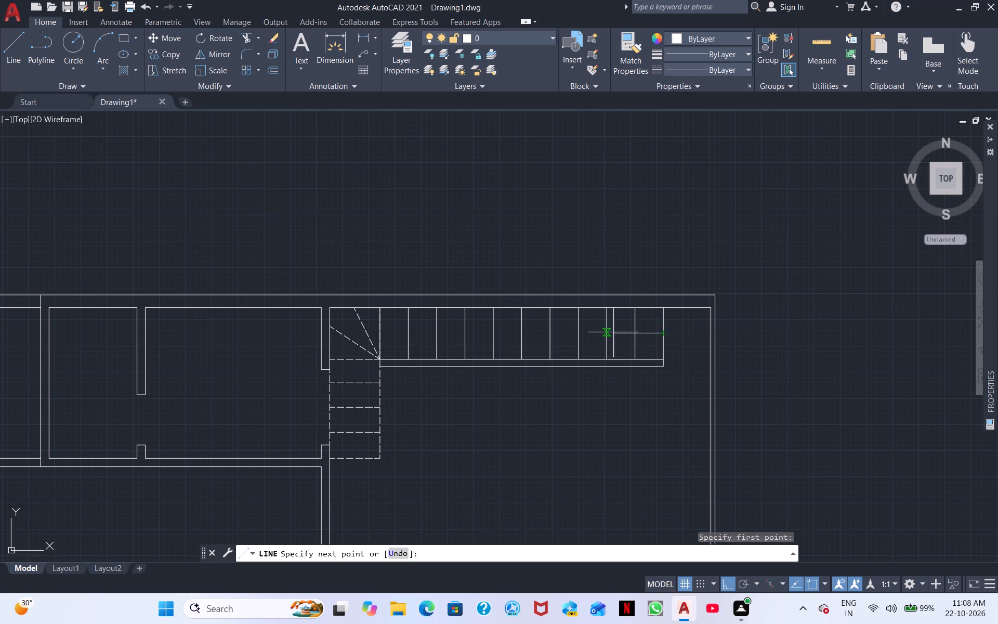
left_click(379, 335)
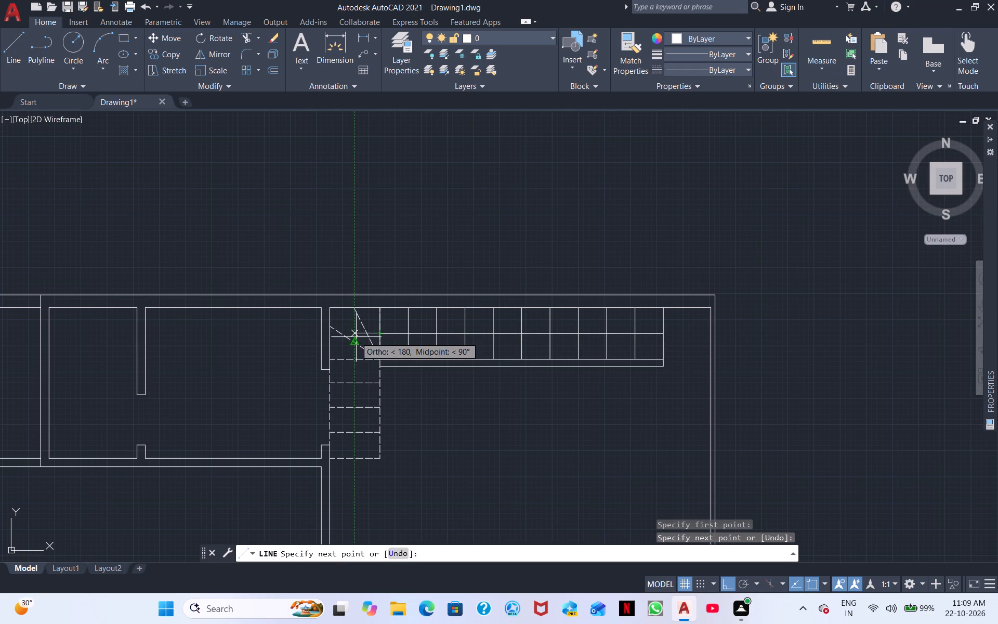
left_click(354, 330)
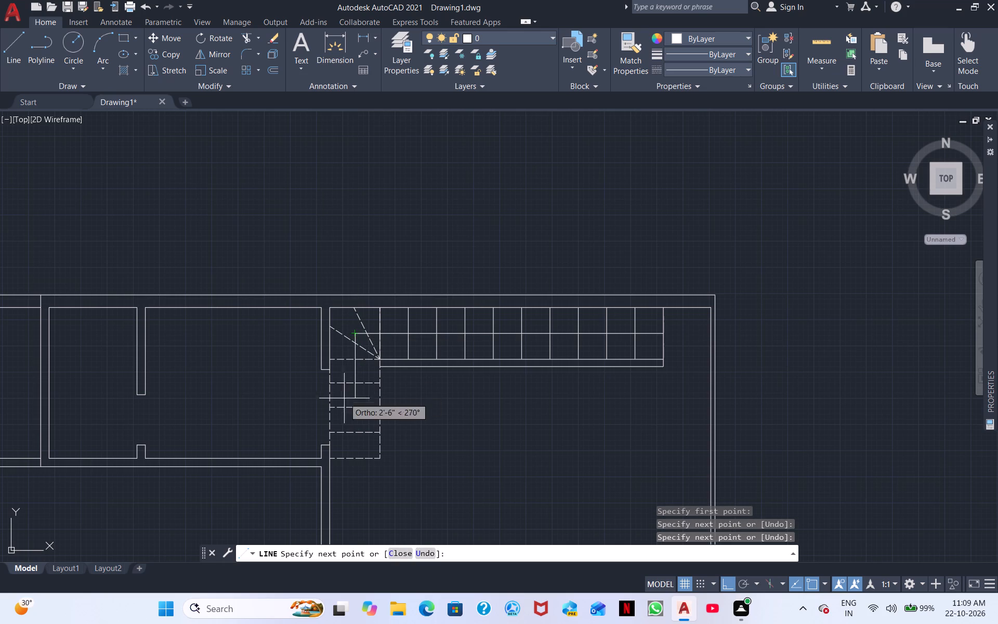
scroll(345, 432, "up", 3)
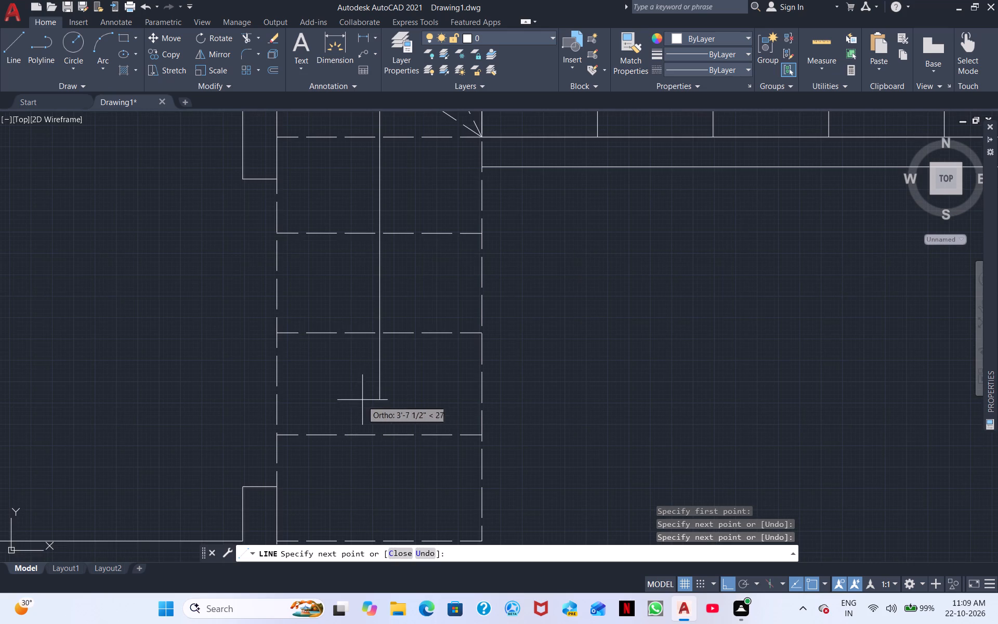
left_click(380, 365)
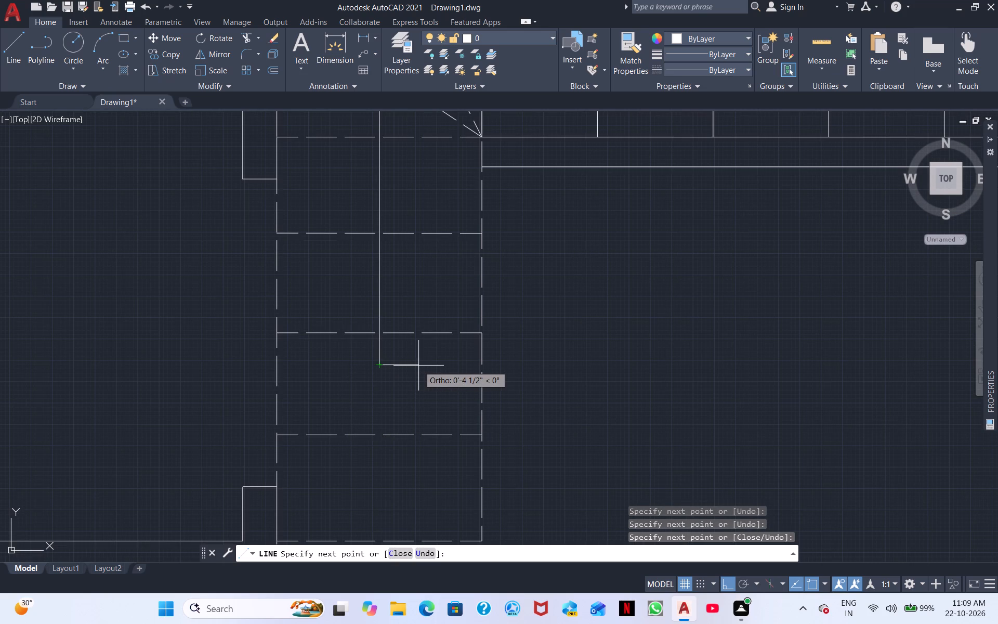
Draw half an arrowhead at the walking line's lower end, about 4 1/2" wide, with a diagonal to a tip about 7" below.
left_click(417, 366)
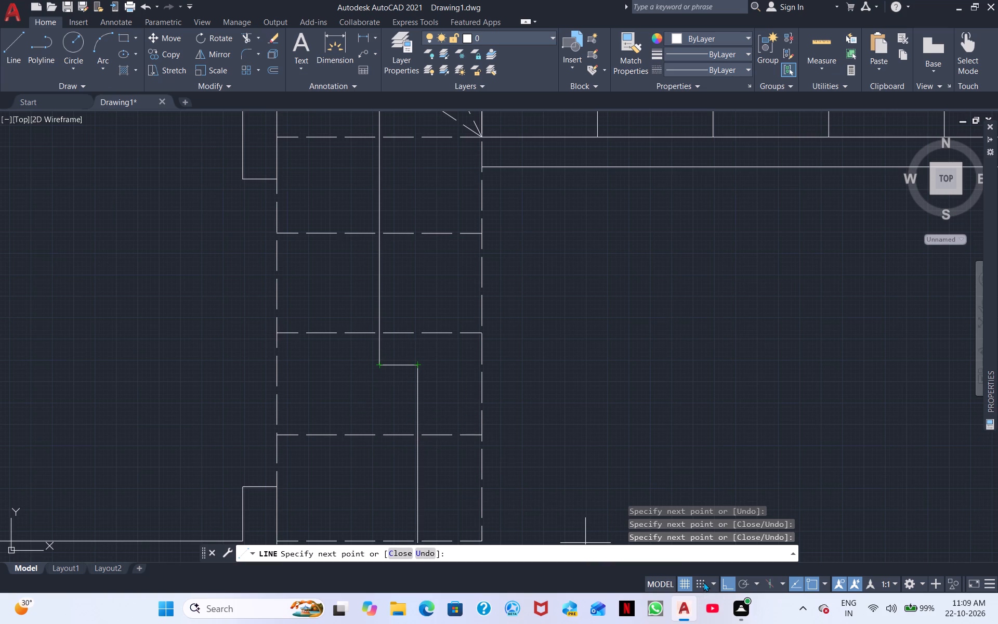
left_click(726, 581)
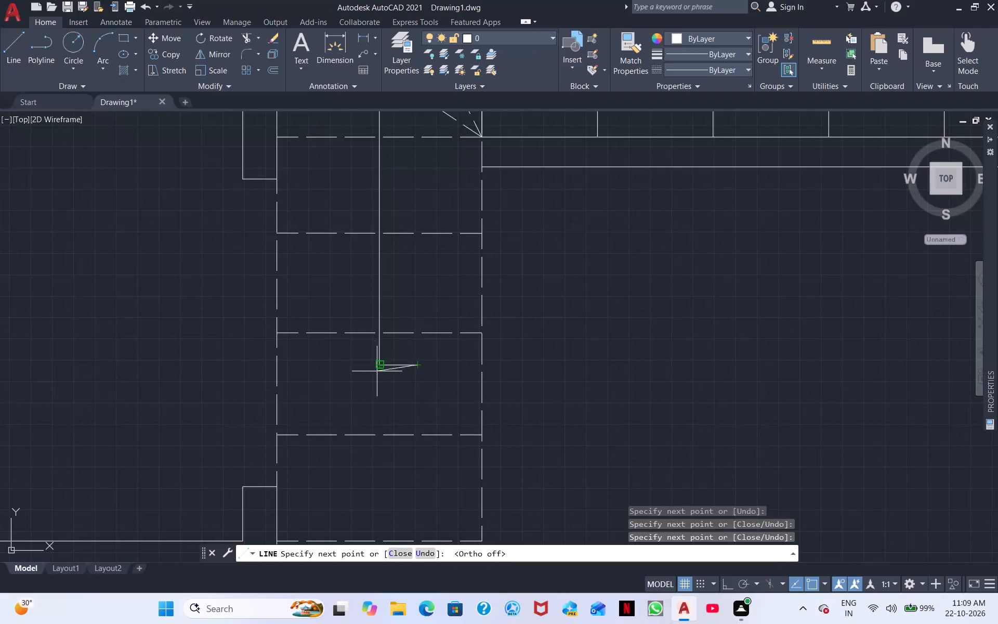
left_click(379, 426)
key("Escape")
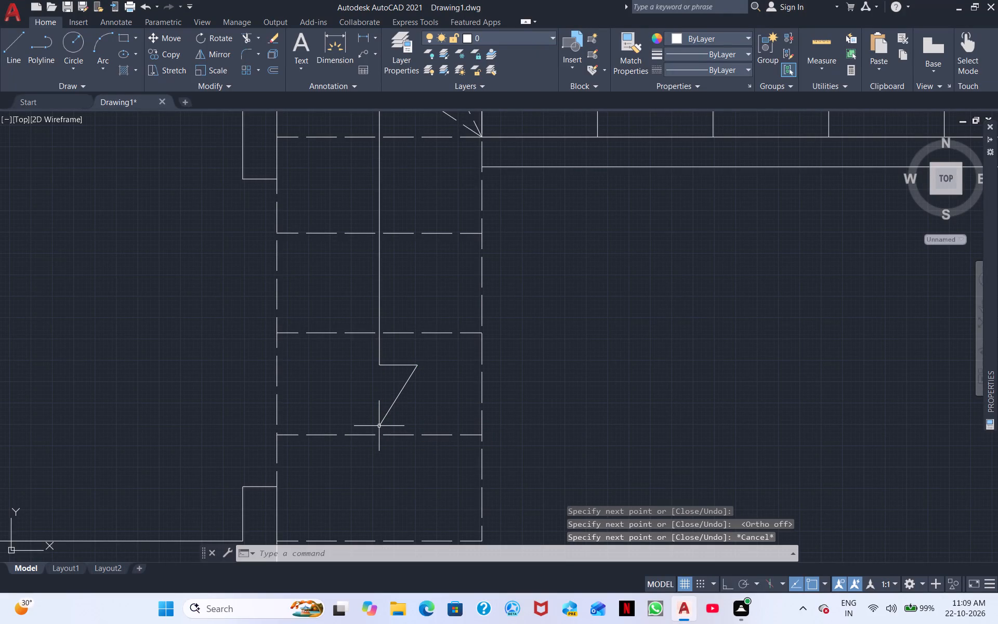
Mirror the half arrowhead about the walking line's axis, keeping the source lines.
left_click(414, 413)
left_click(395, 352)
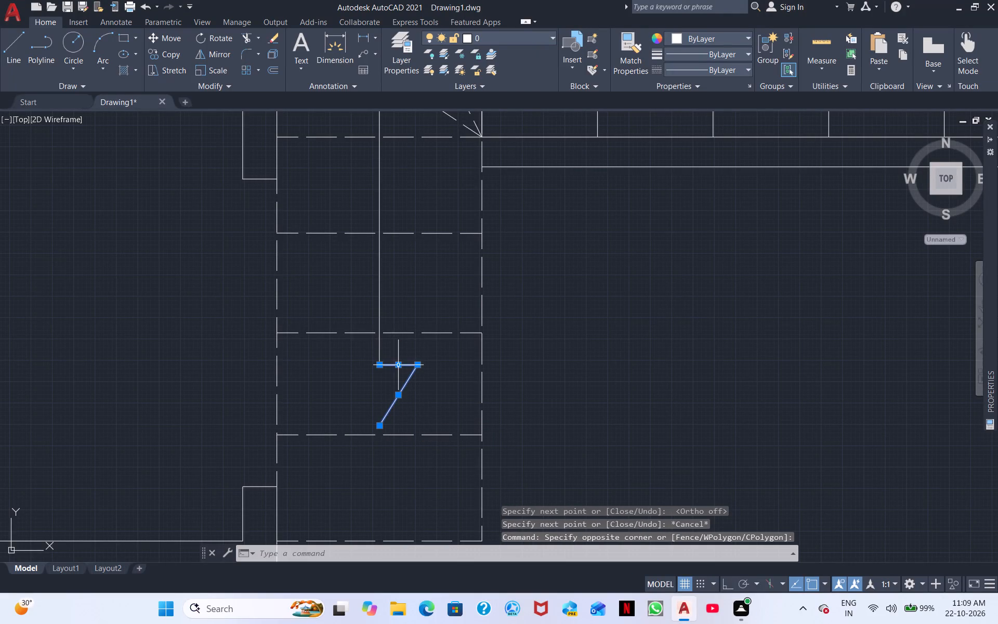
right_click(397, 365)
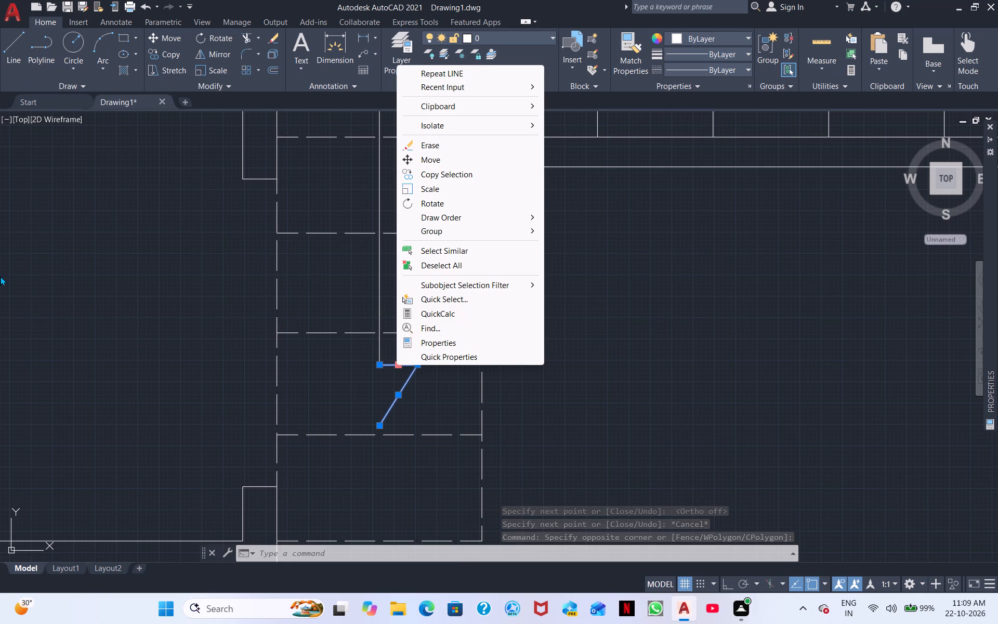
left_click(216, 53)
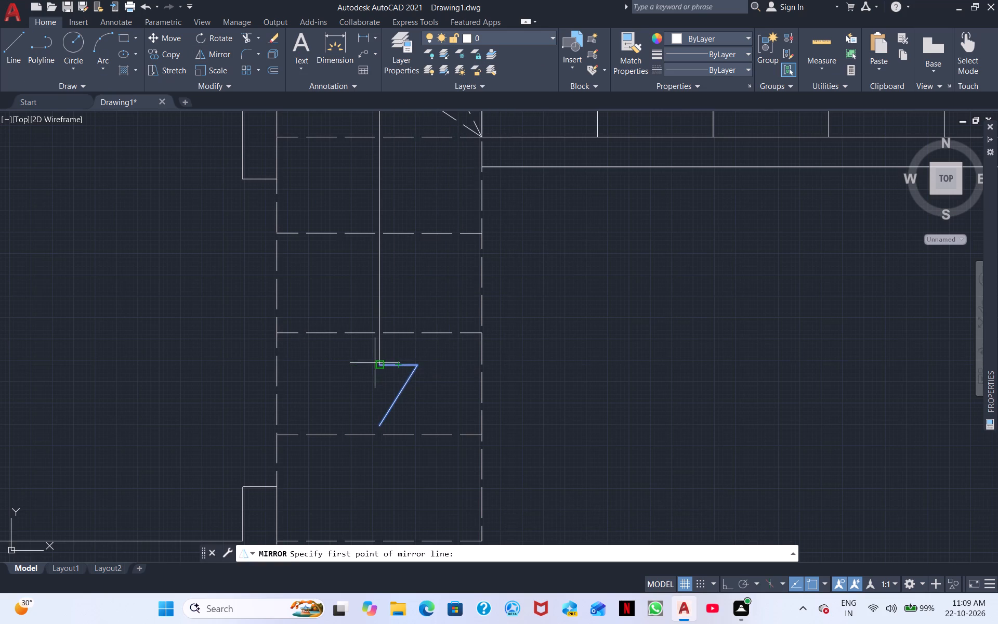
left_click(378, 365)
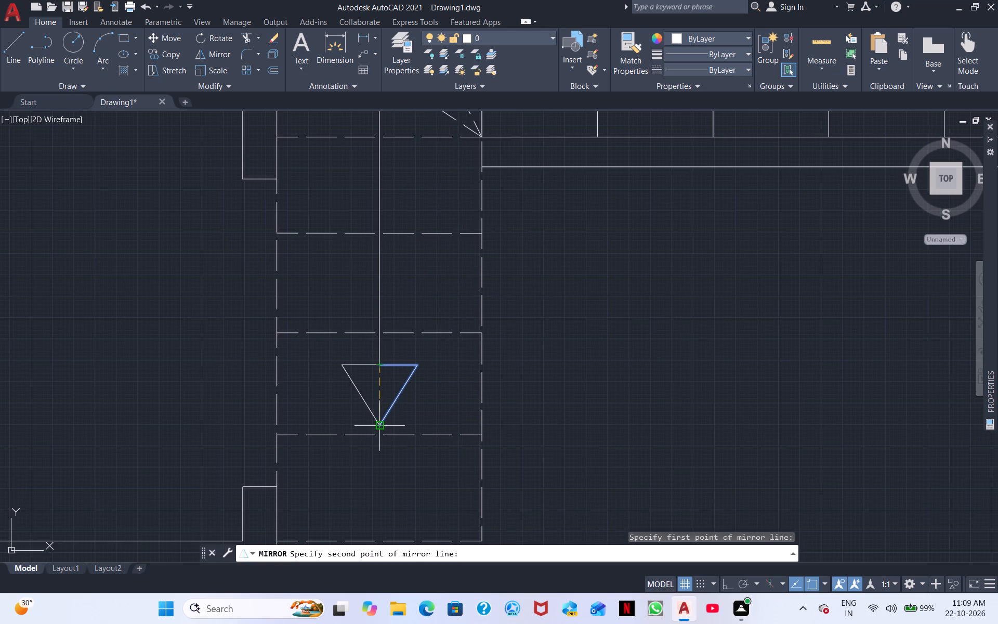
left_click(378, 426)
right_click(384, 417)
left_click(416, 421)
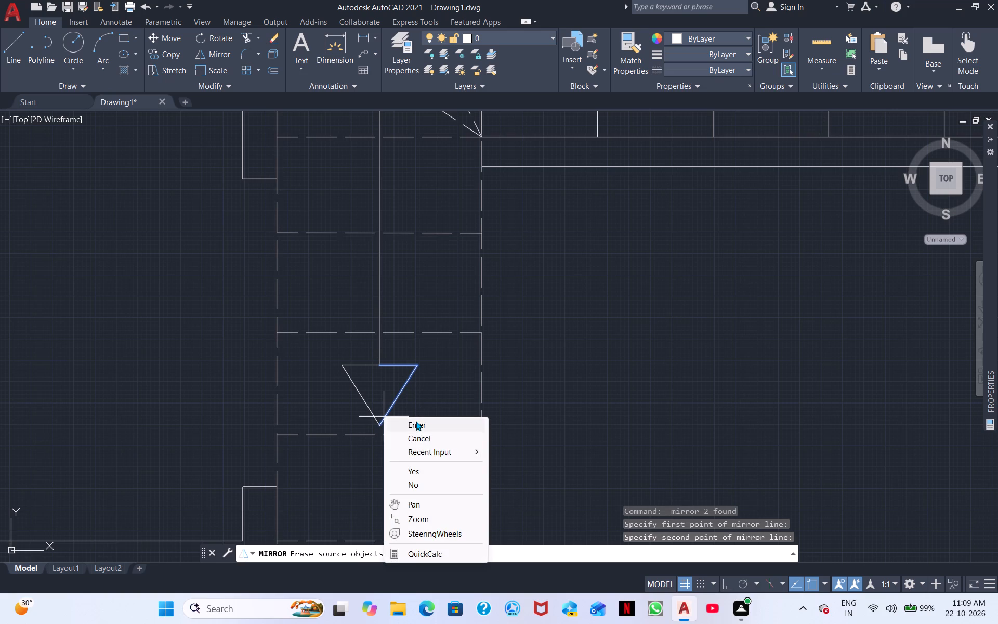
Examine the floor plan from the new winder stair down to the lower stair and the angled partition ends.
scroll(385, 365, "down", 1)
middle_click_drag(391, 374, 404, 335)
scroll(401, 373, "down", 1)
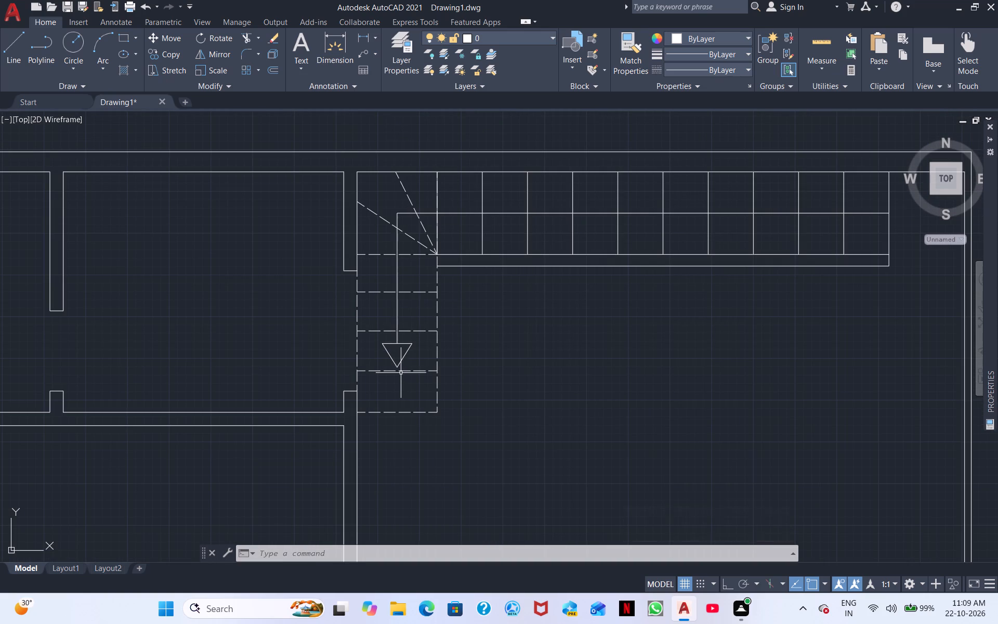
middle_click_drag(535, 365, 400, 359)
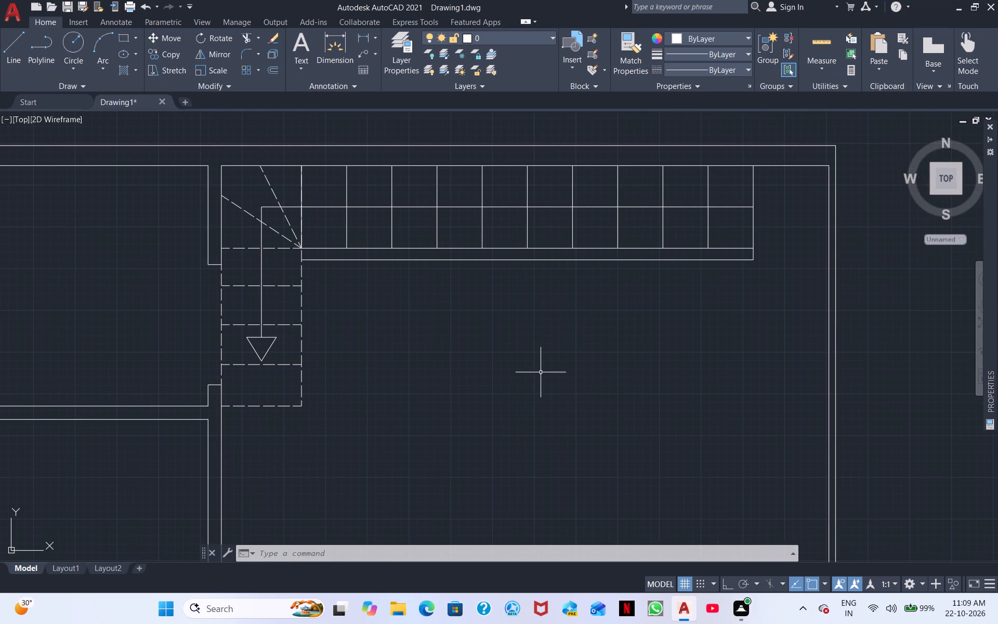
middle_click_drag(627, 337, 508, 348)
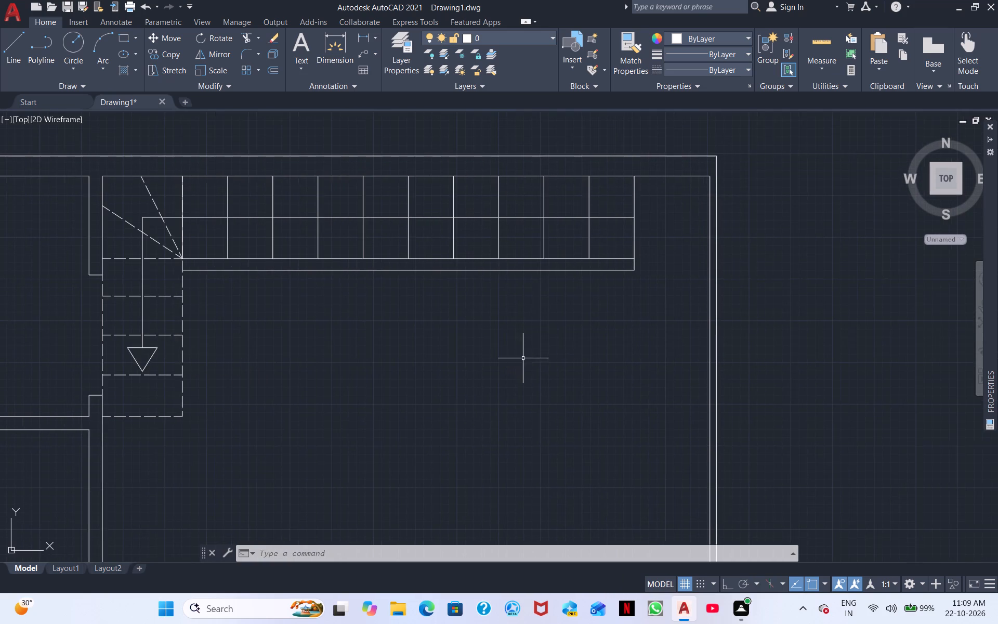
scroll(506, 386, "down", 1)
middle_click_drag(456, 422, 562, 321)
scroll(524, 346, "down", 1)
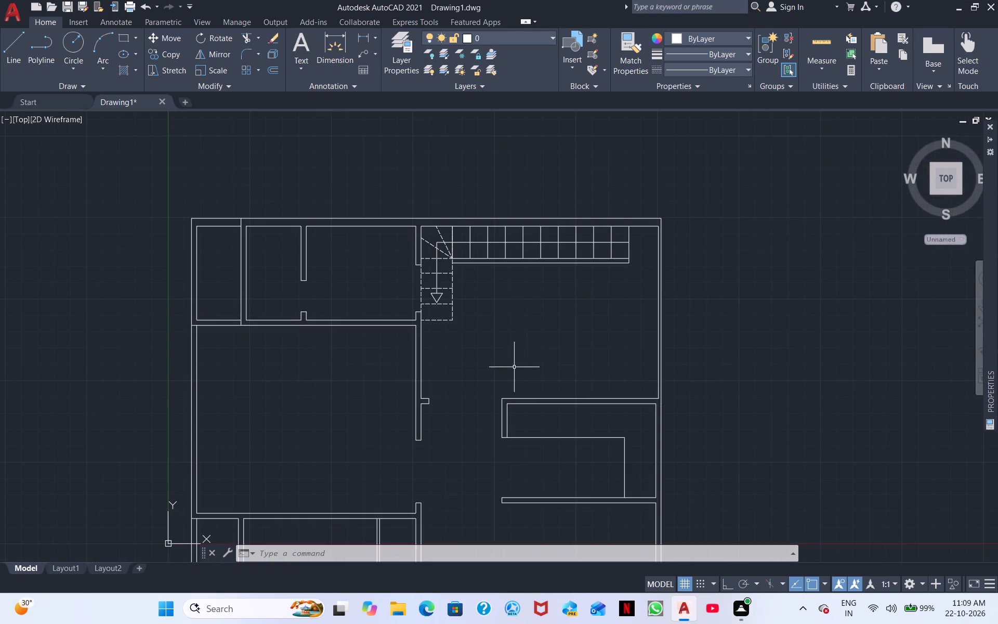
middle_click_drag(514, 374, 518, 329)
middle_click_drag(484, 383, 496, 334)
middle_click_drag(459, 415, 465, 362)
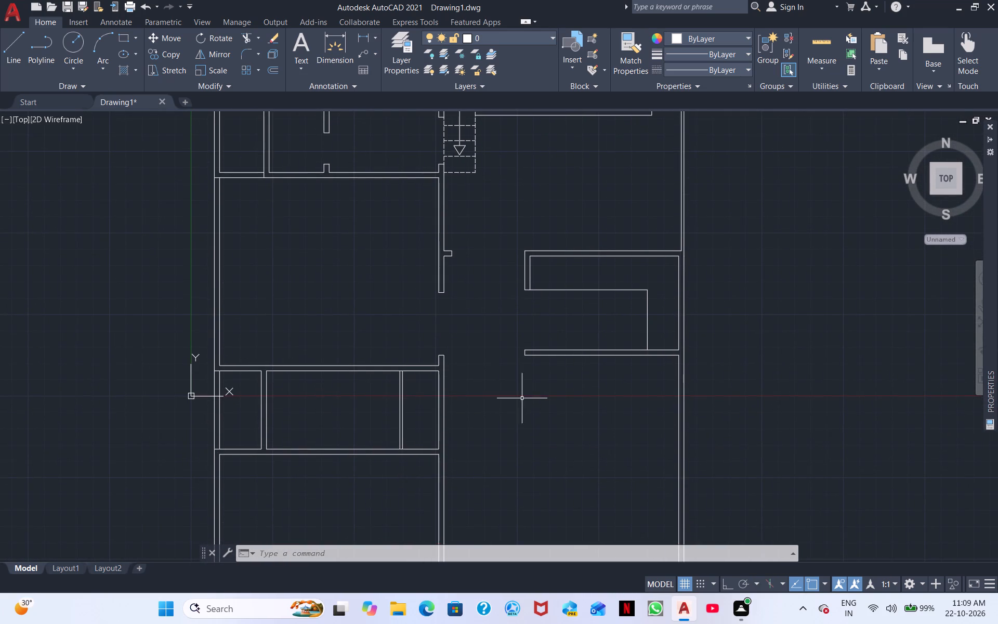
middle_click_drag(510, 486, 517, 400)
middle_click_drag(597, 481, 578, 414)
scroll(575, 414, "down", 1)
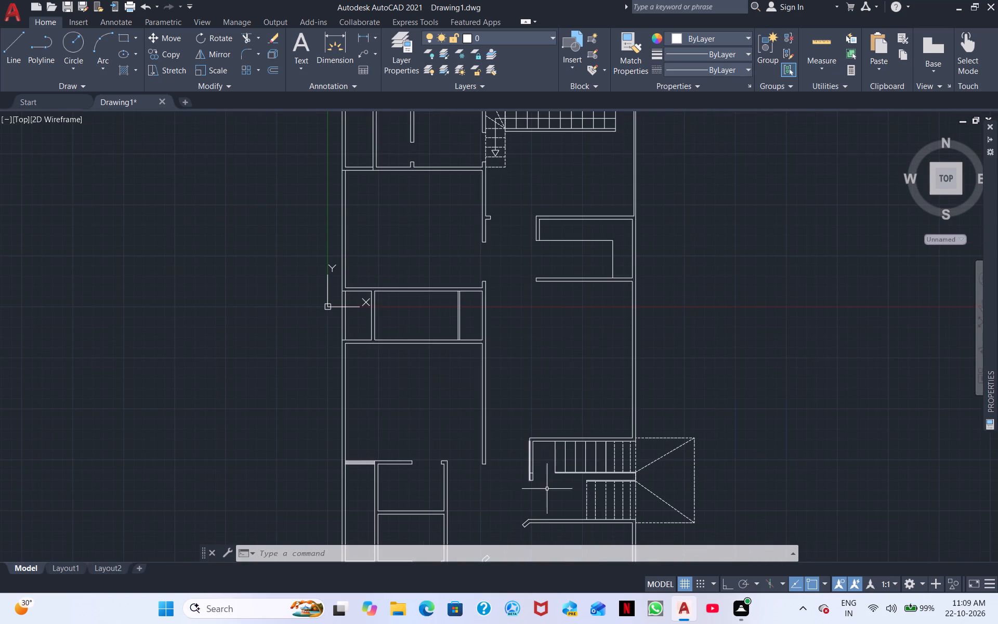
scroll(546, 470, "up", 2)
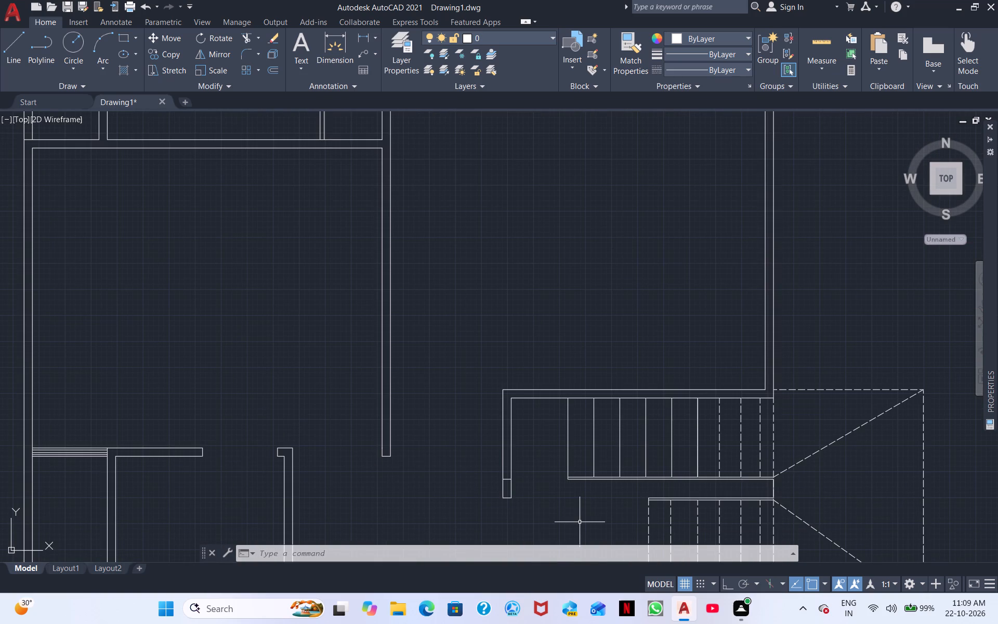
middle_click_drag(486, 430, 494, 131)
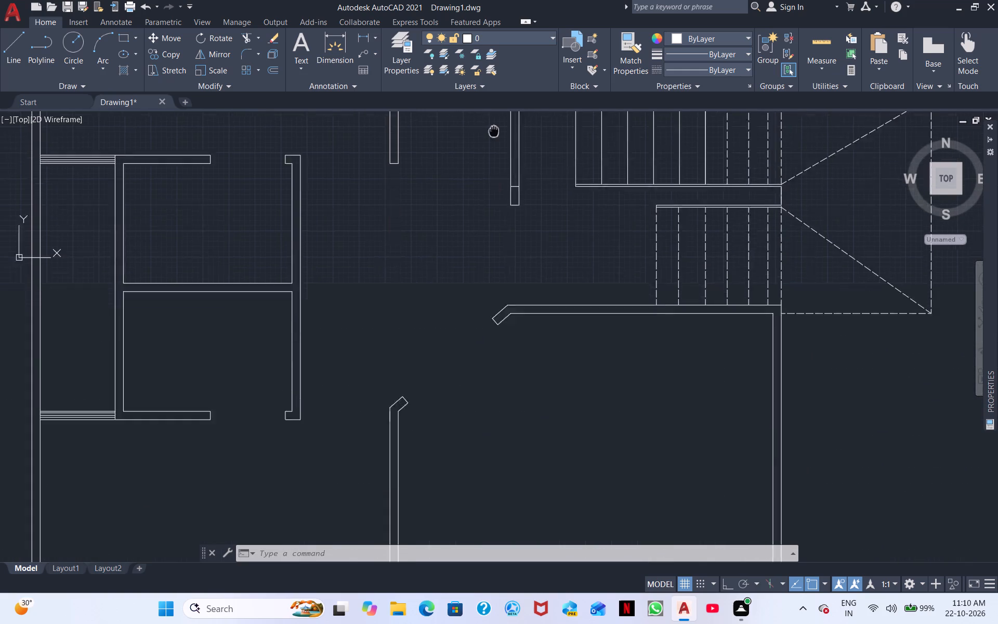
Draw a polyline in the dashed ACAD linetype joining the inner corners of the two angled partition ends.
middle_click_drag(494, 131, 502, 10)
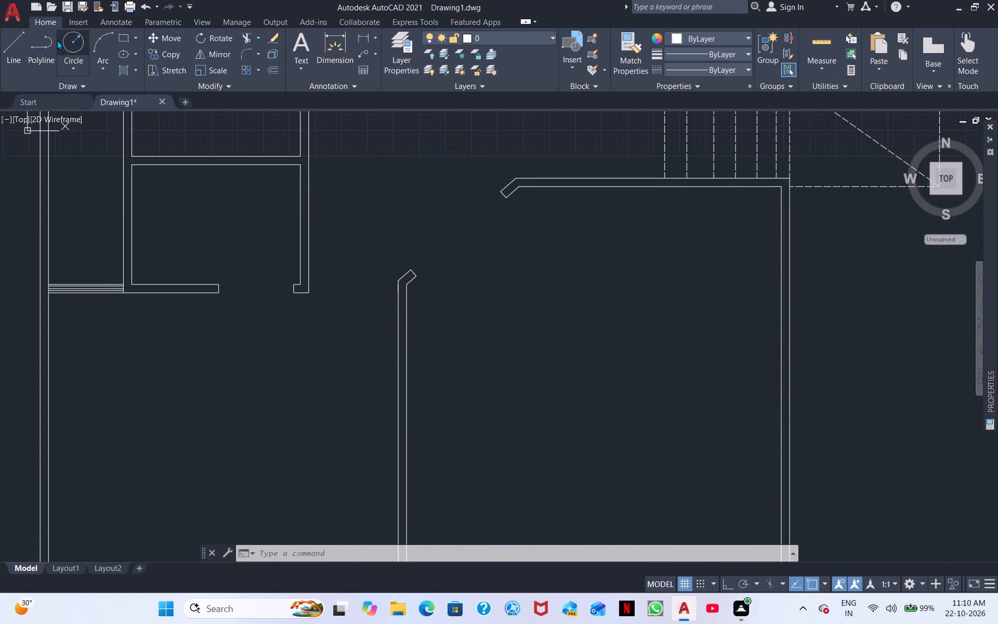
left_click(50, 43)
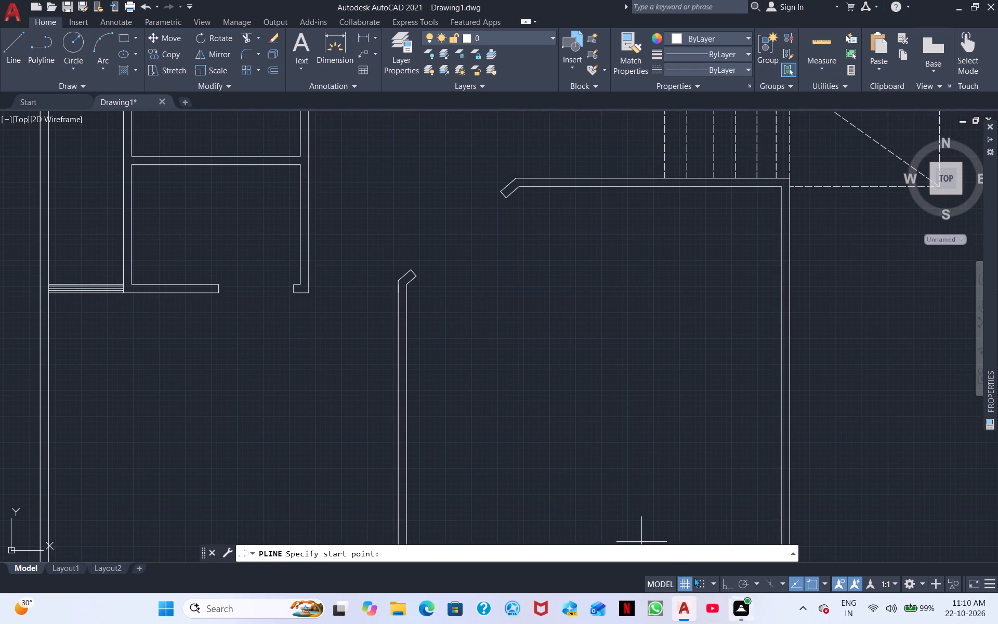
left_click(711, 68)
left_click(705, 111)
scroll(413, 281, "up", 3)
left_click(421, 266)
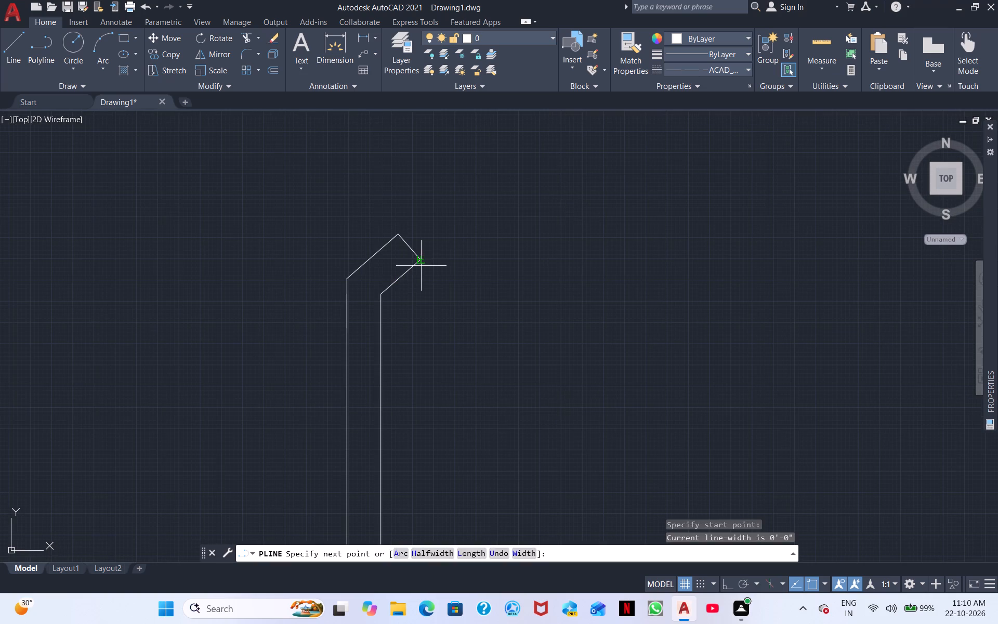
middle_click_drag(542, 198, 298, 492)
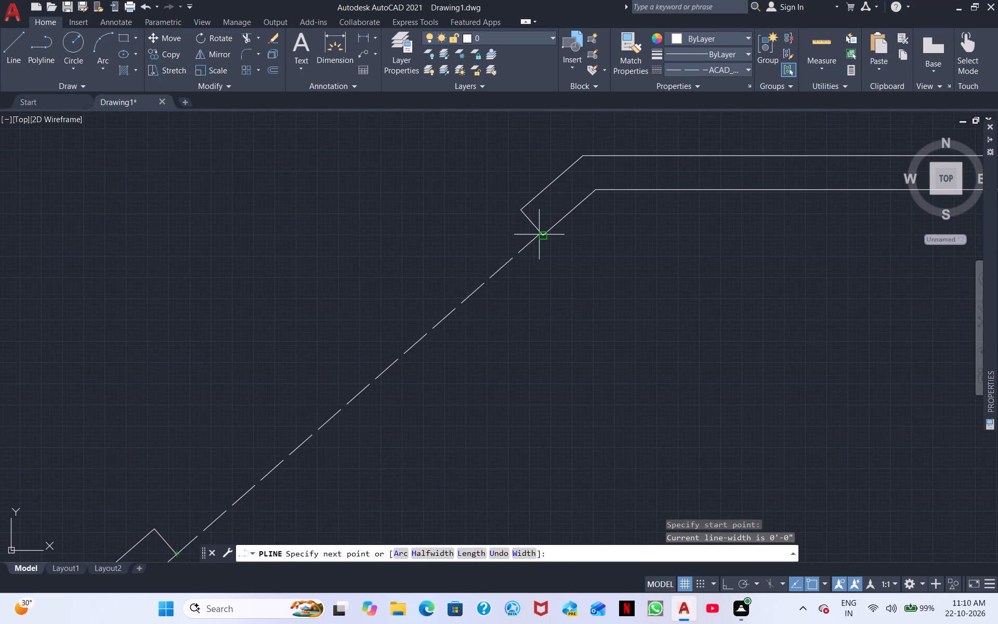
left_click(541, 235)
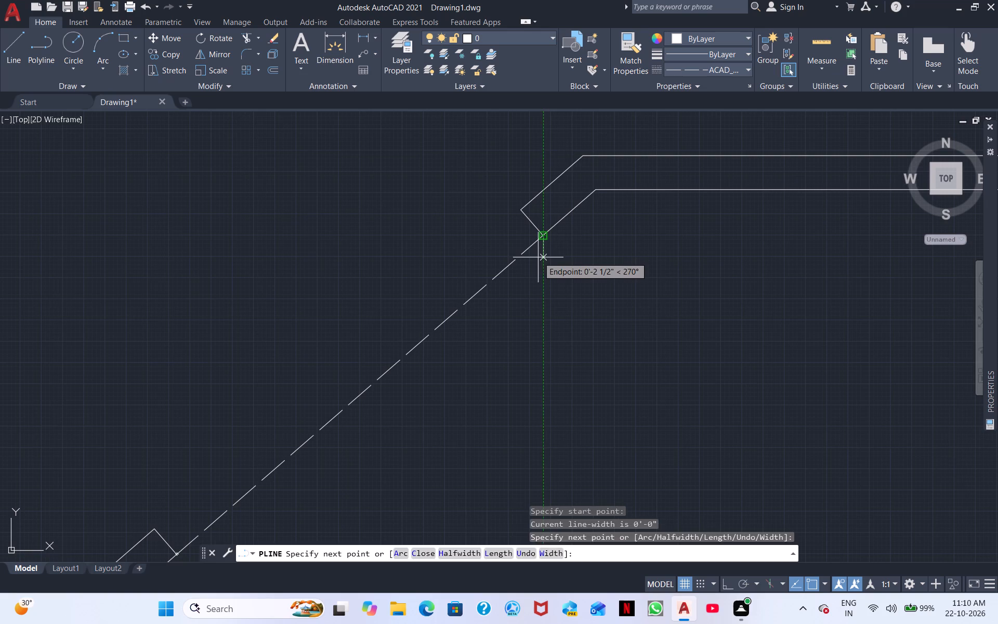
key("Escape")
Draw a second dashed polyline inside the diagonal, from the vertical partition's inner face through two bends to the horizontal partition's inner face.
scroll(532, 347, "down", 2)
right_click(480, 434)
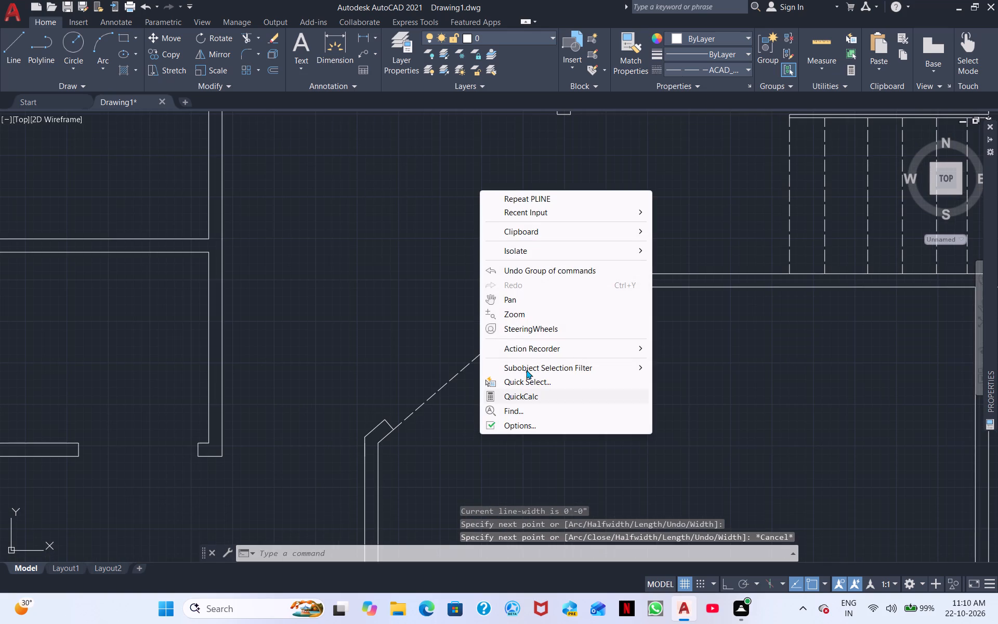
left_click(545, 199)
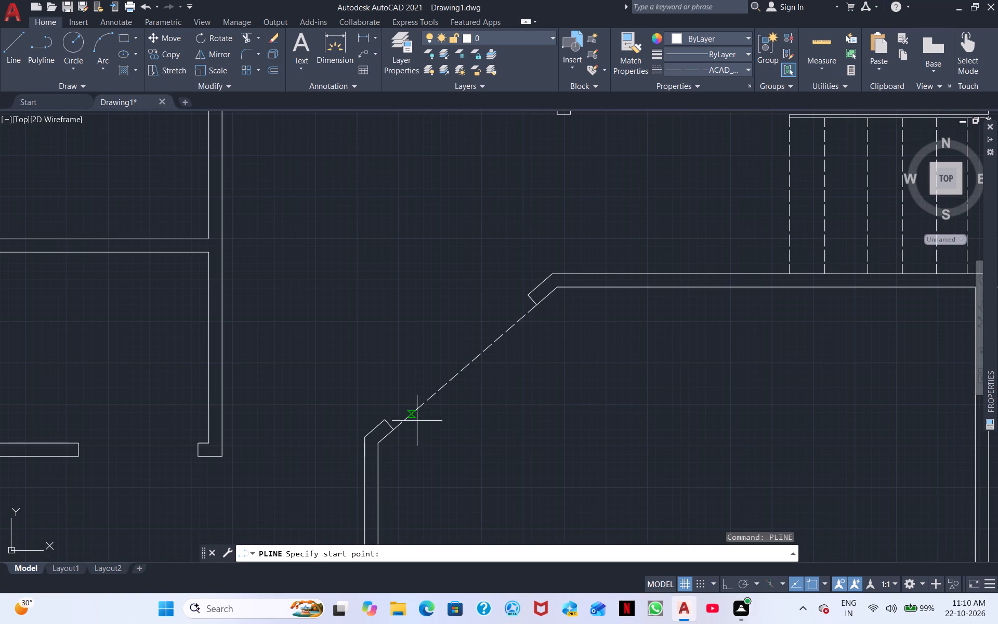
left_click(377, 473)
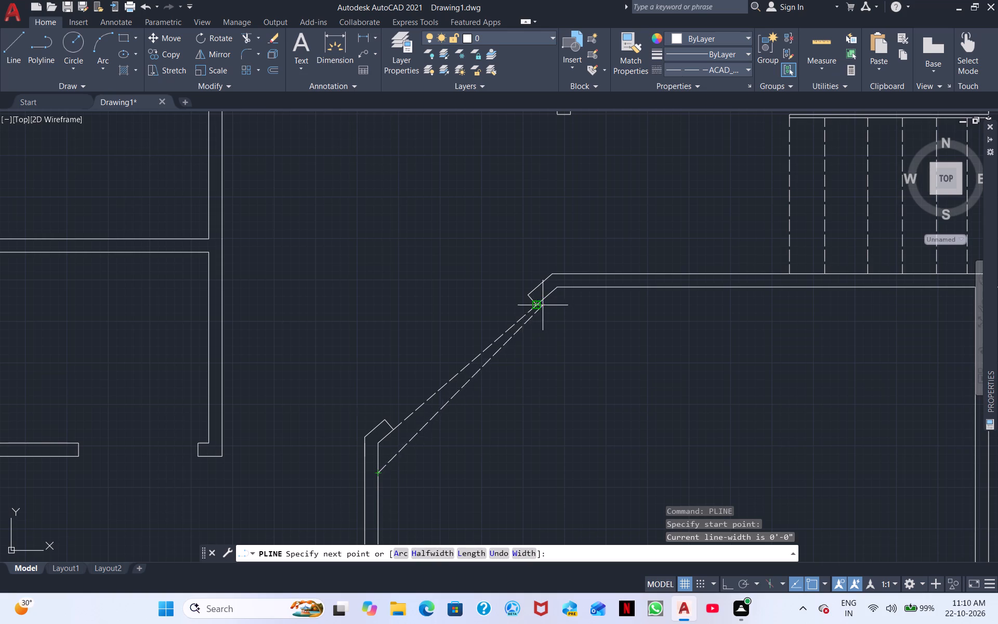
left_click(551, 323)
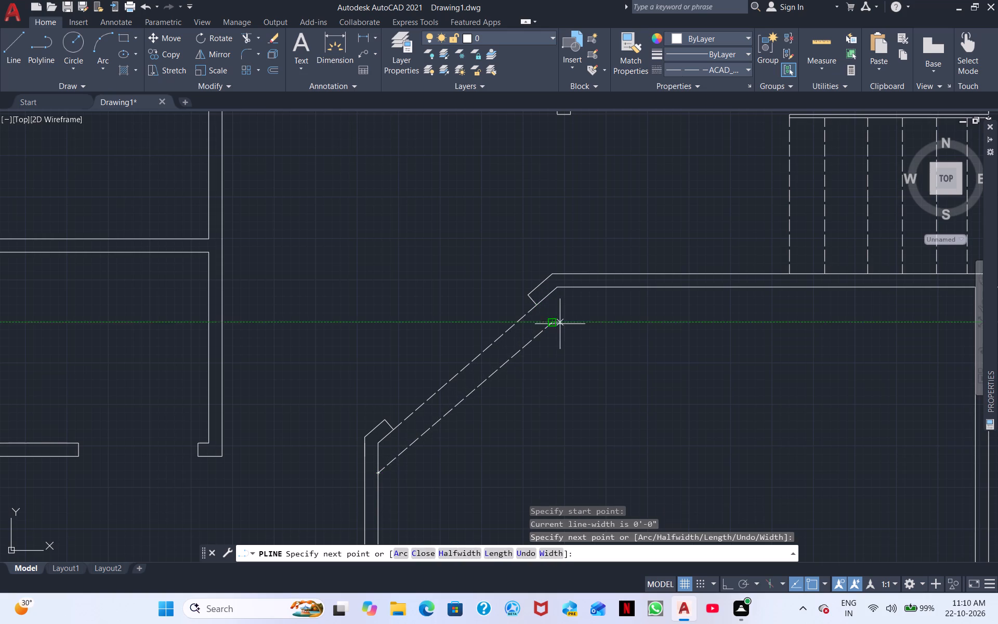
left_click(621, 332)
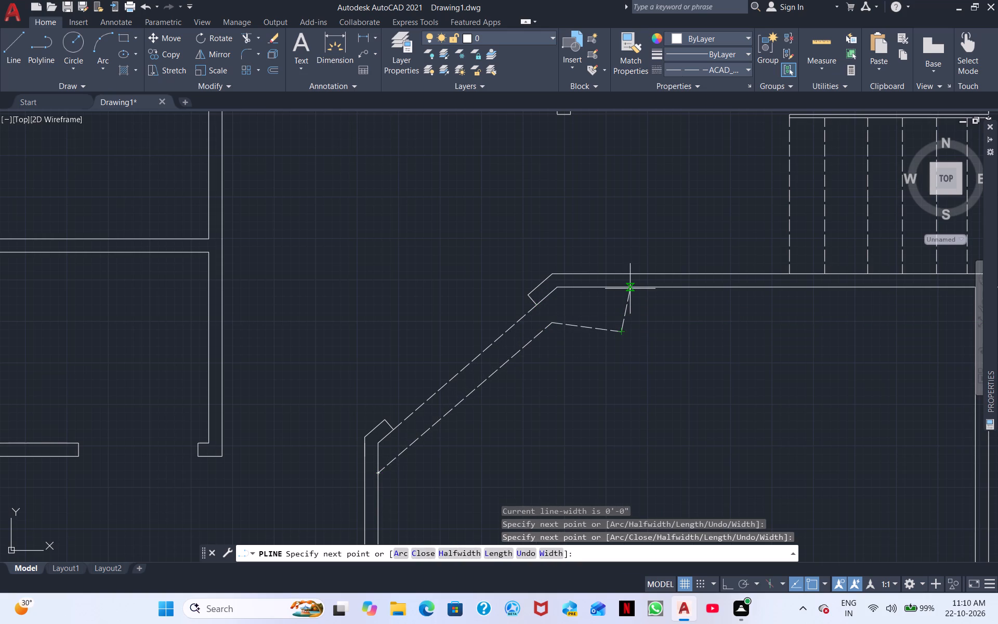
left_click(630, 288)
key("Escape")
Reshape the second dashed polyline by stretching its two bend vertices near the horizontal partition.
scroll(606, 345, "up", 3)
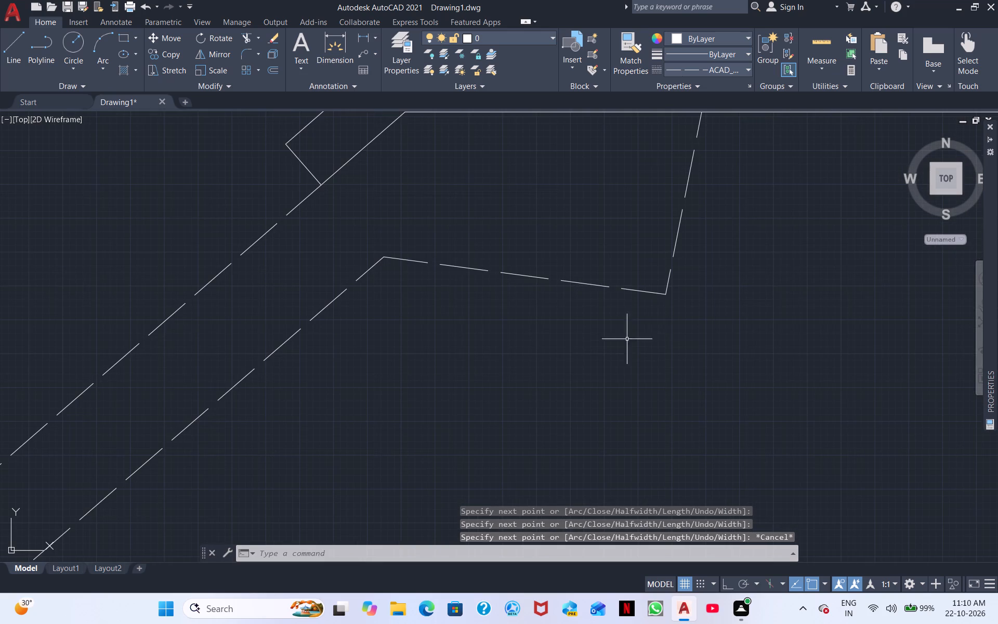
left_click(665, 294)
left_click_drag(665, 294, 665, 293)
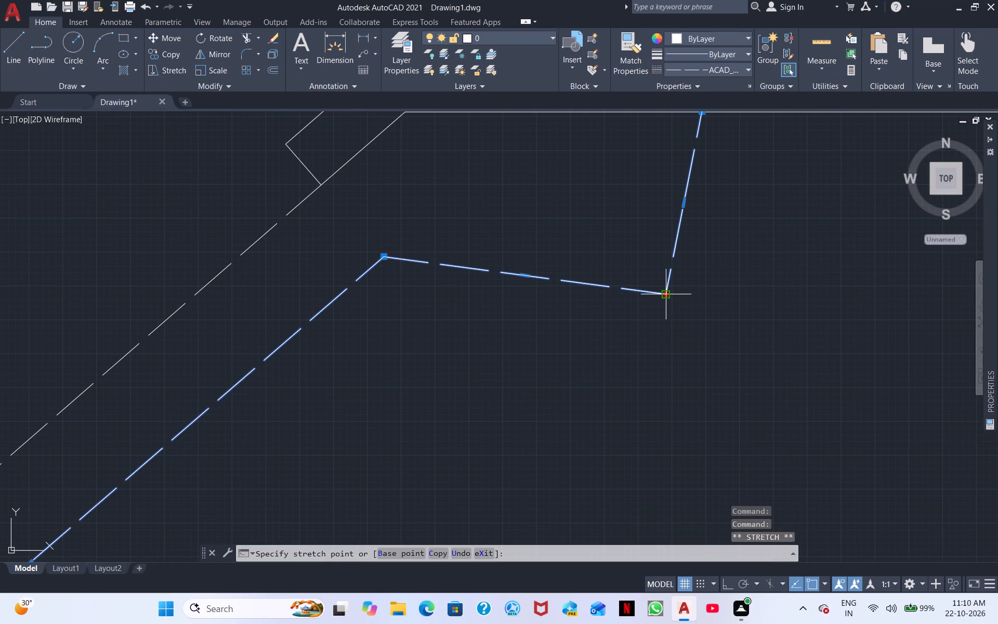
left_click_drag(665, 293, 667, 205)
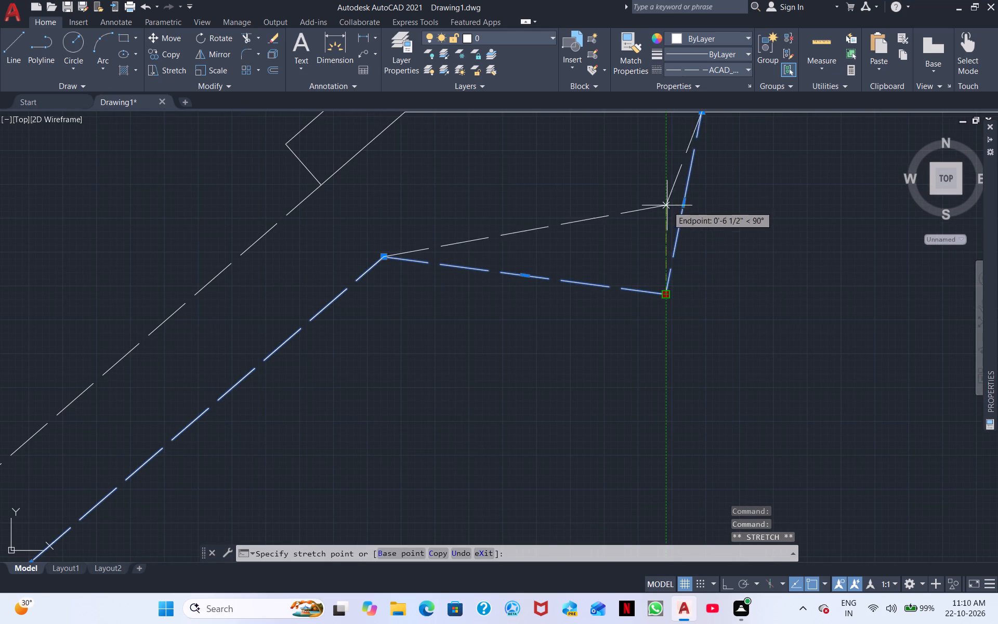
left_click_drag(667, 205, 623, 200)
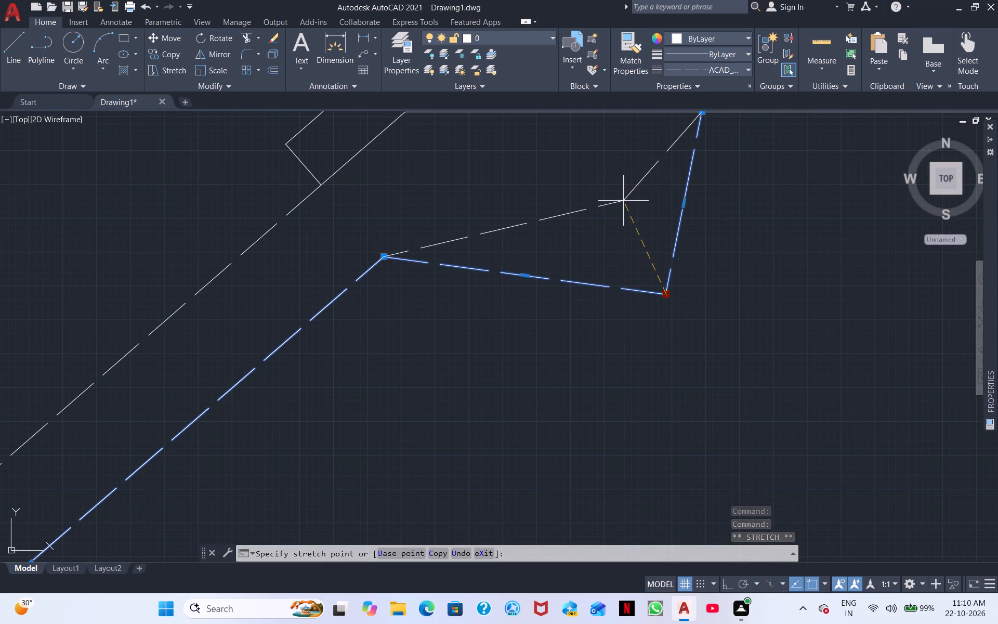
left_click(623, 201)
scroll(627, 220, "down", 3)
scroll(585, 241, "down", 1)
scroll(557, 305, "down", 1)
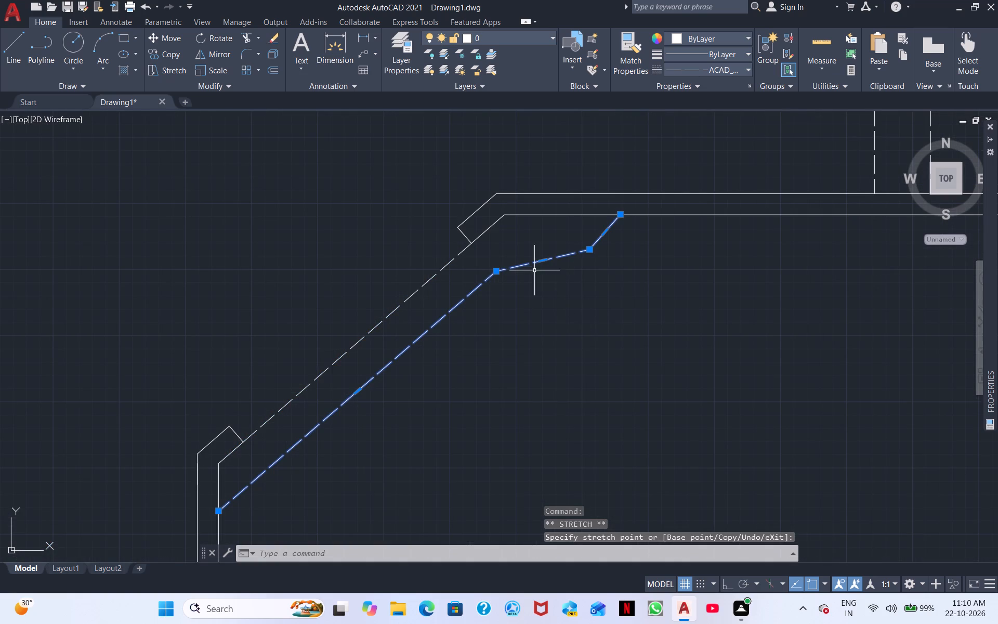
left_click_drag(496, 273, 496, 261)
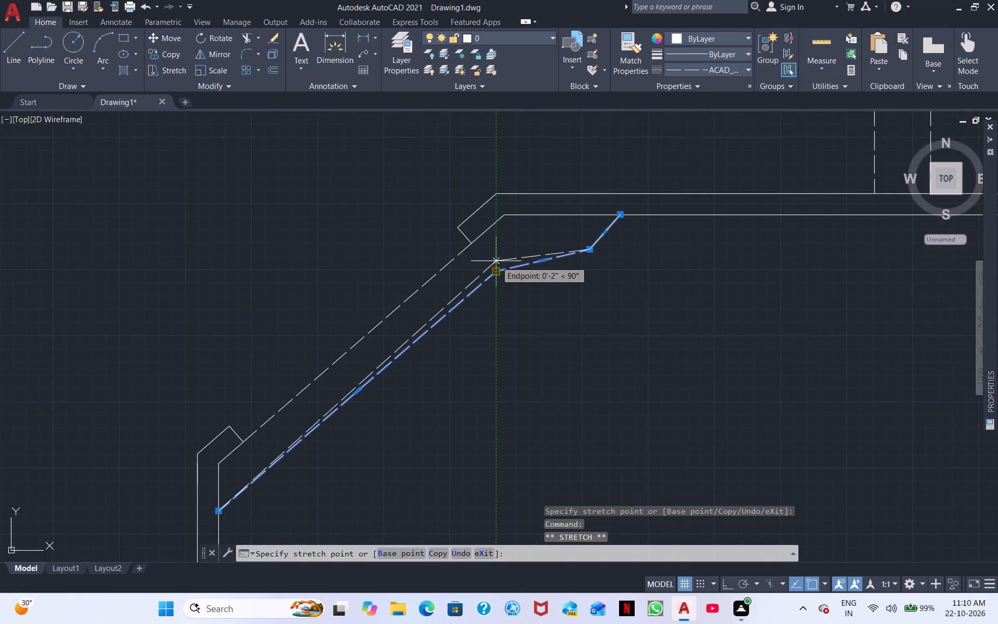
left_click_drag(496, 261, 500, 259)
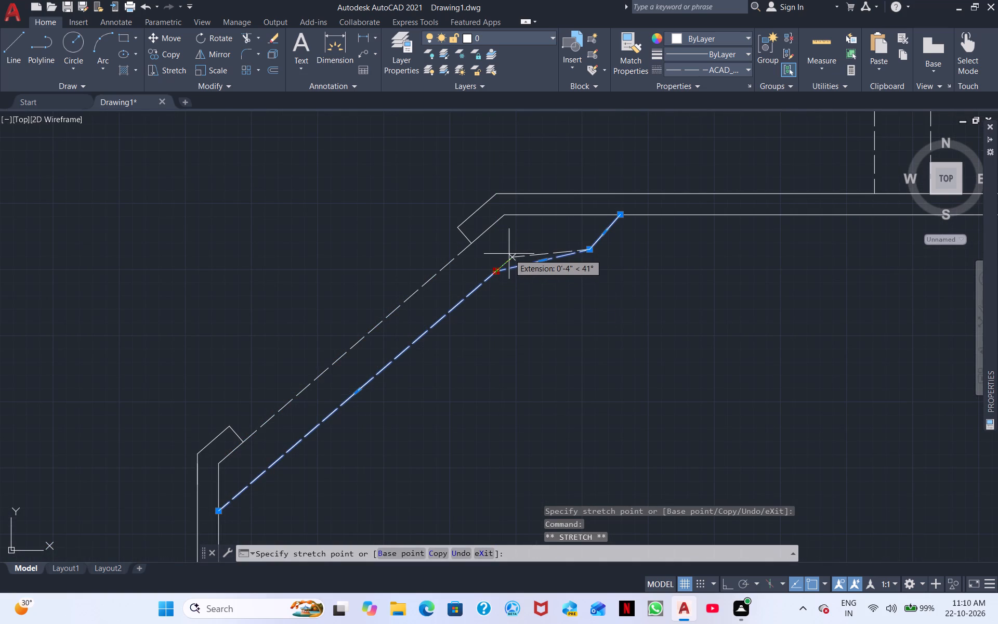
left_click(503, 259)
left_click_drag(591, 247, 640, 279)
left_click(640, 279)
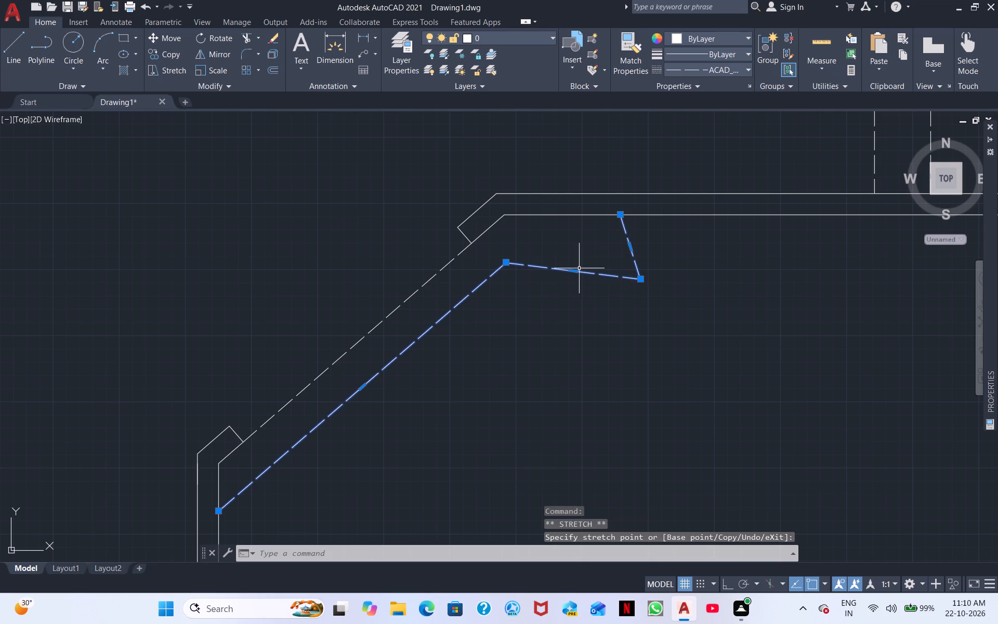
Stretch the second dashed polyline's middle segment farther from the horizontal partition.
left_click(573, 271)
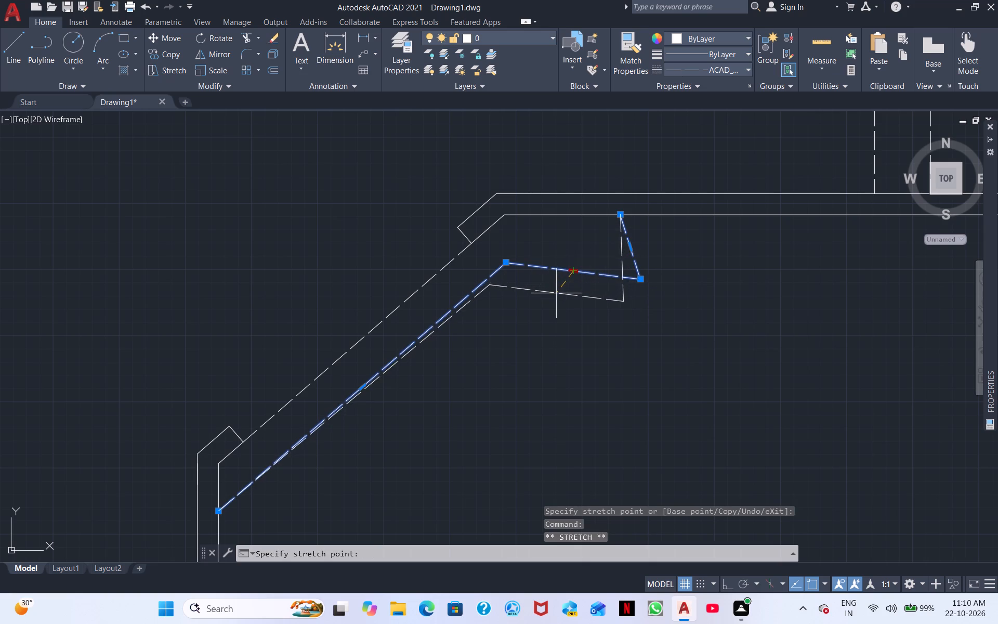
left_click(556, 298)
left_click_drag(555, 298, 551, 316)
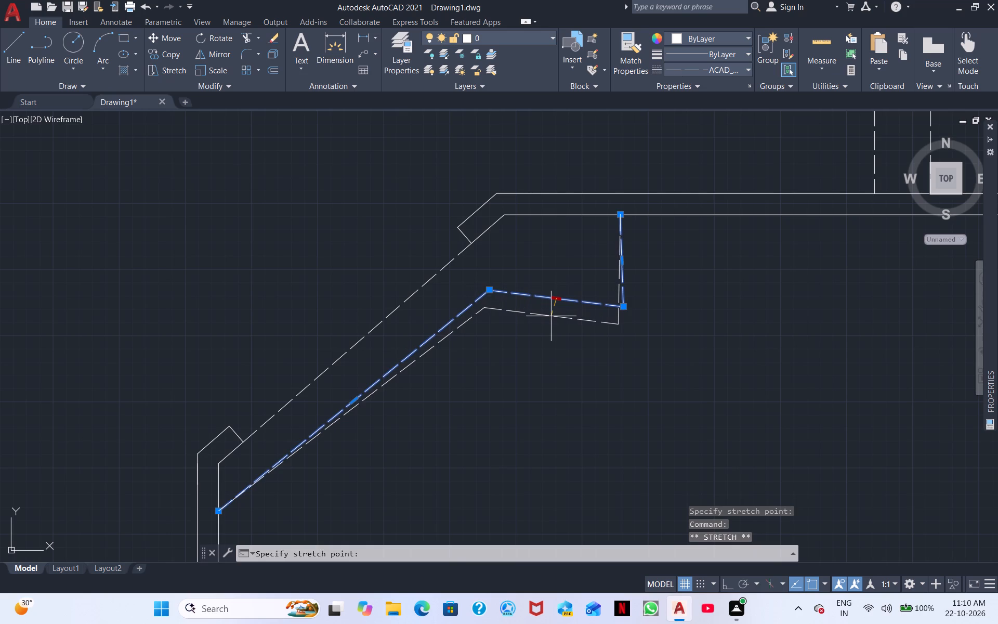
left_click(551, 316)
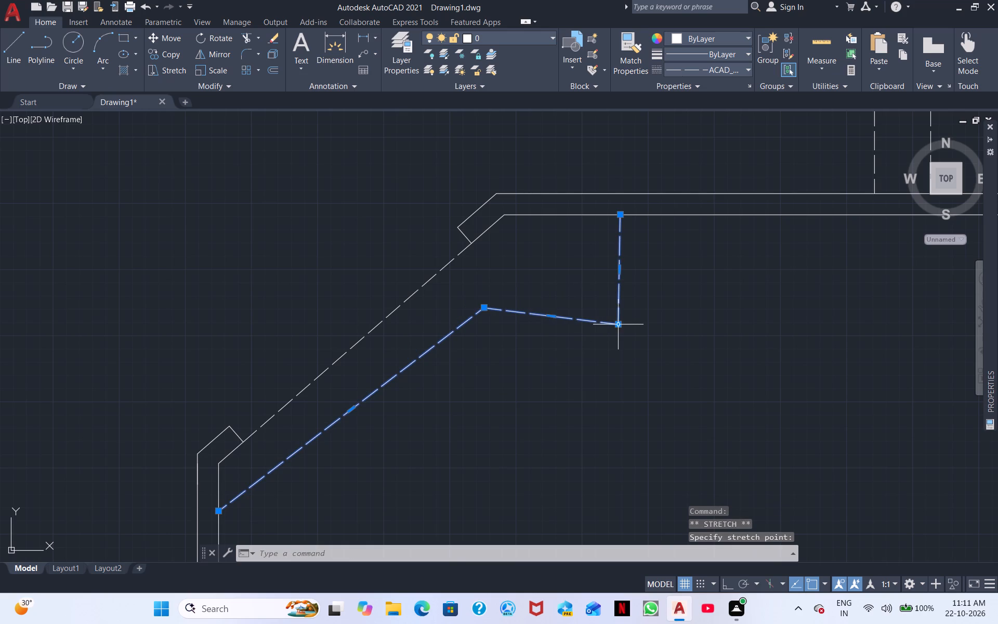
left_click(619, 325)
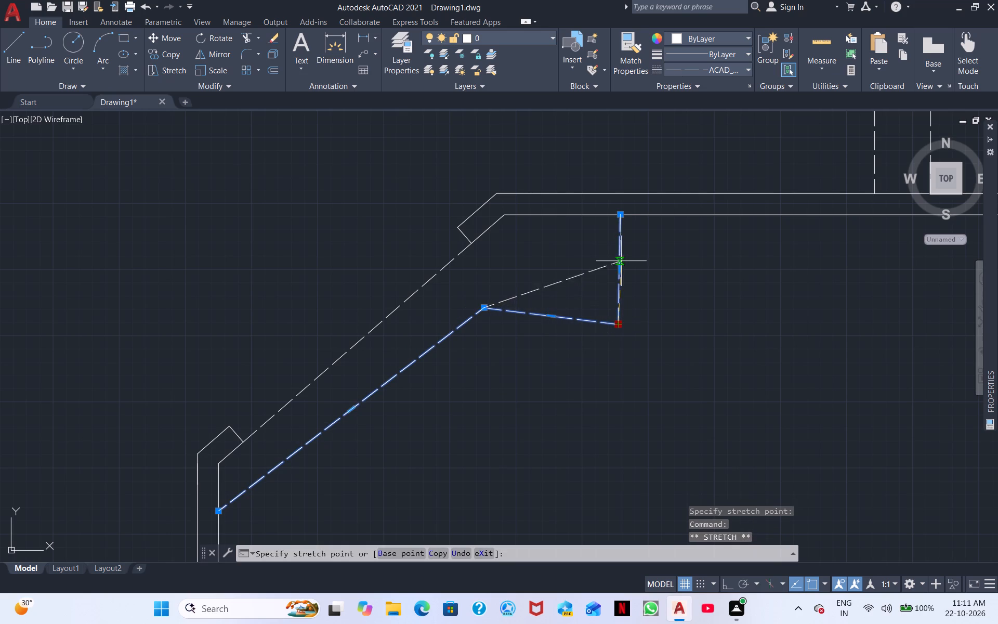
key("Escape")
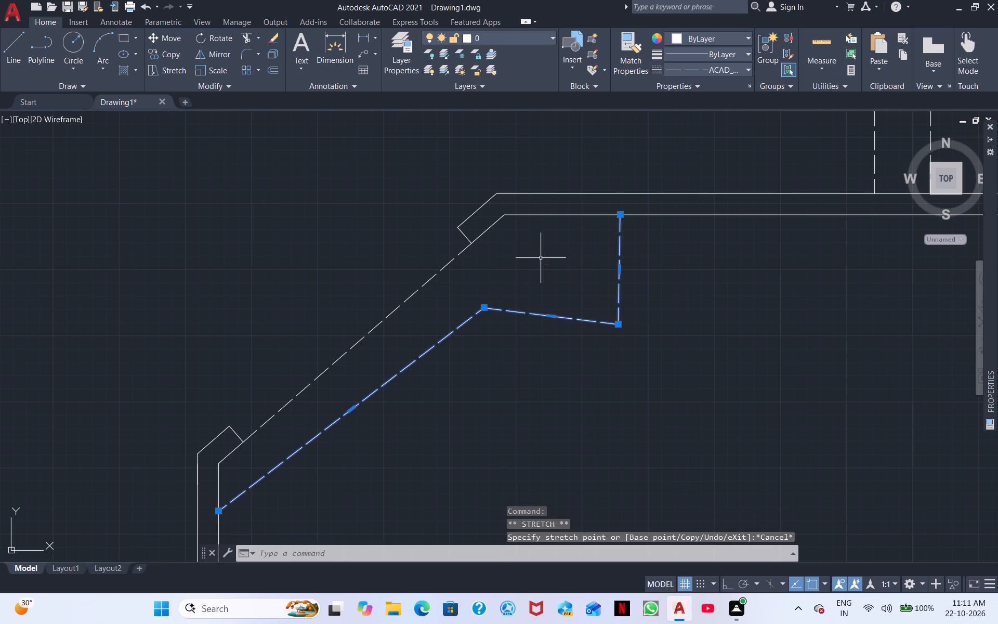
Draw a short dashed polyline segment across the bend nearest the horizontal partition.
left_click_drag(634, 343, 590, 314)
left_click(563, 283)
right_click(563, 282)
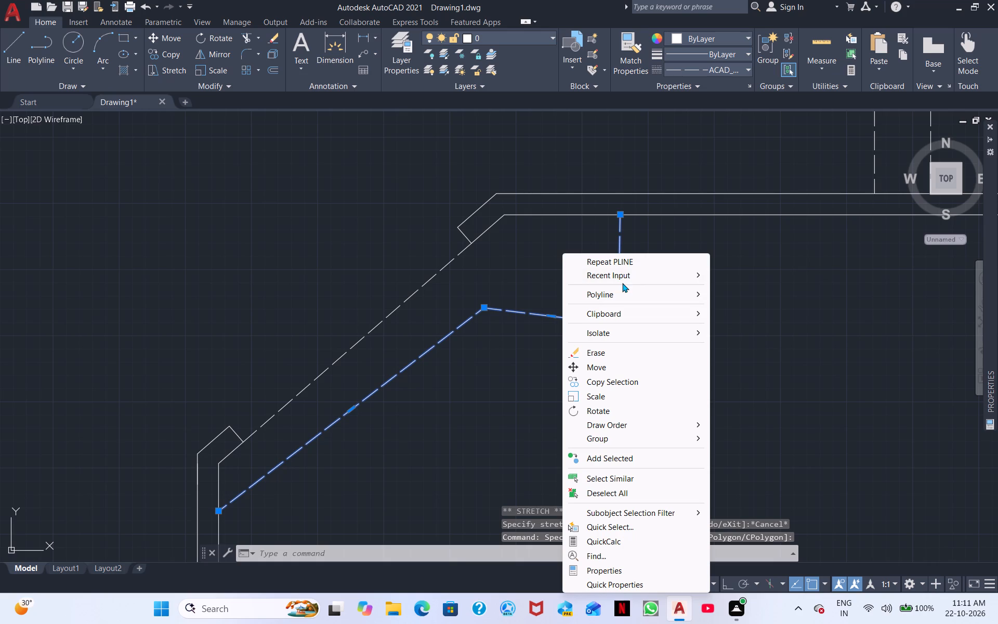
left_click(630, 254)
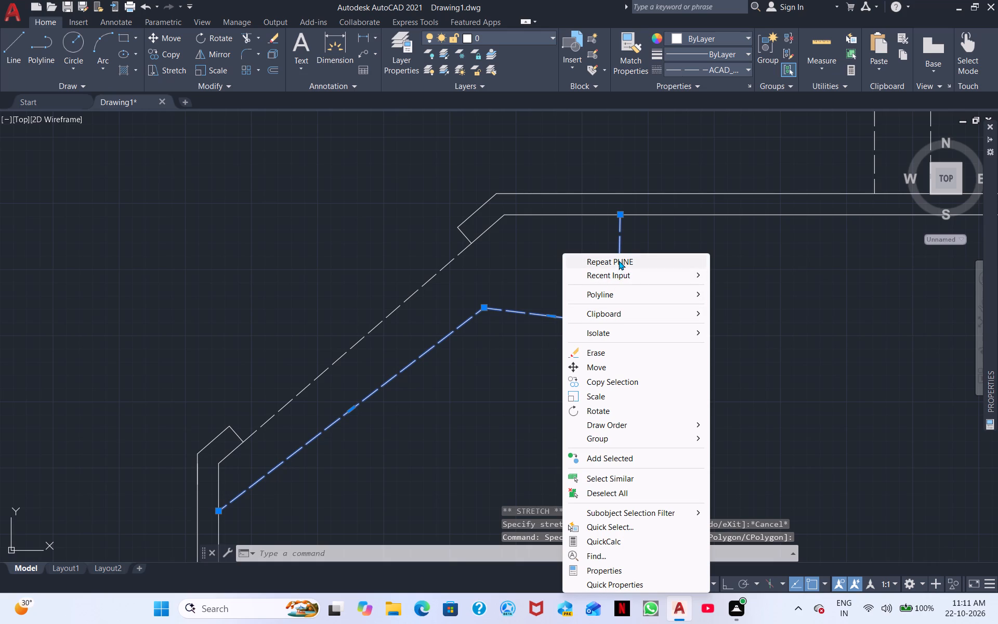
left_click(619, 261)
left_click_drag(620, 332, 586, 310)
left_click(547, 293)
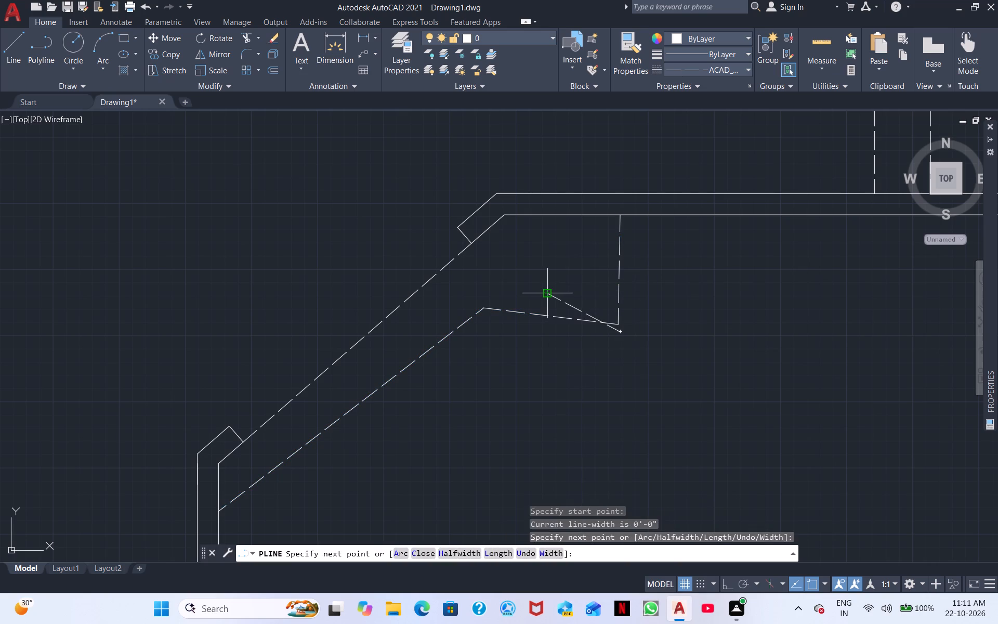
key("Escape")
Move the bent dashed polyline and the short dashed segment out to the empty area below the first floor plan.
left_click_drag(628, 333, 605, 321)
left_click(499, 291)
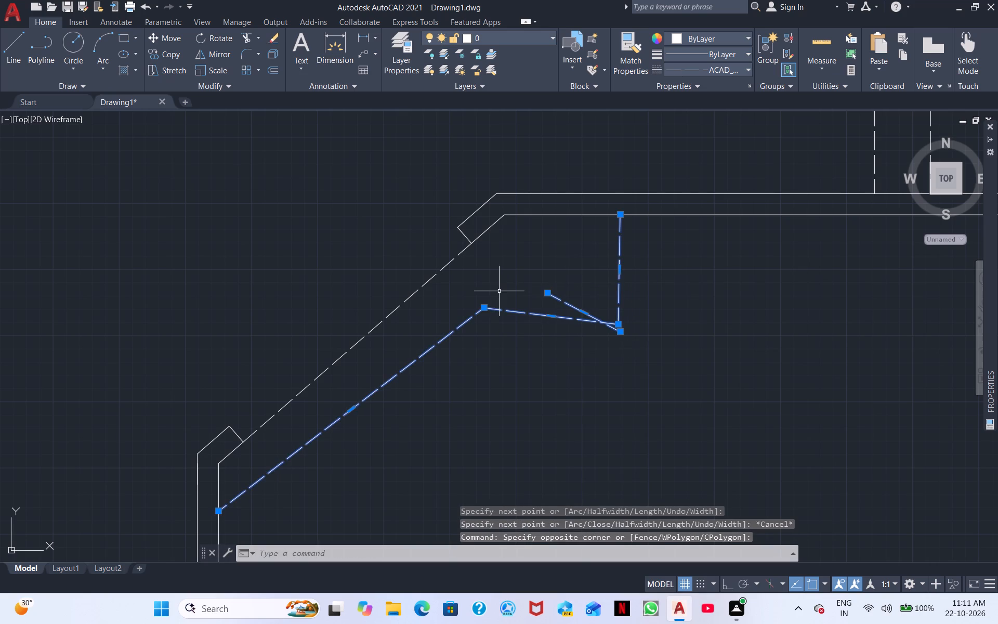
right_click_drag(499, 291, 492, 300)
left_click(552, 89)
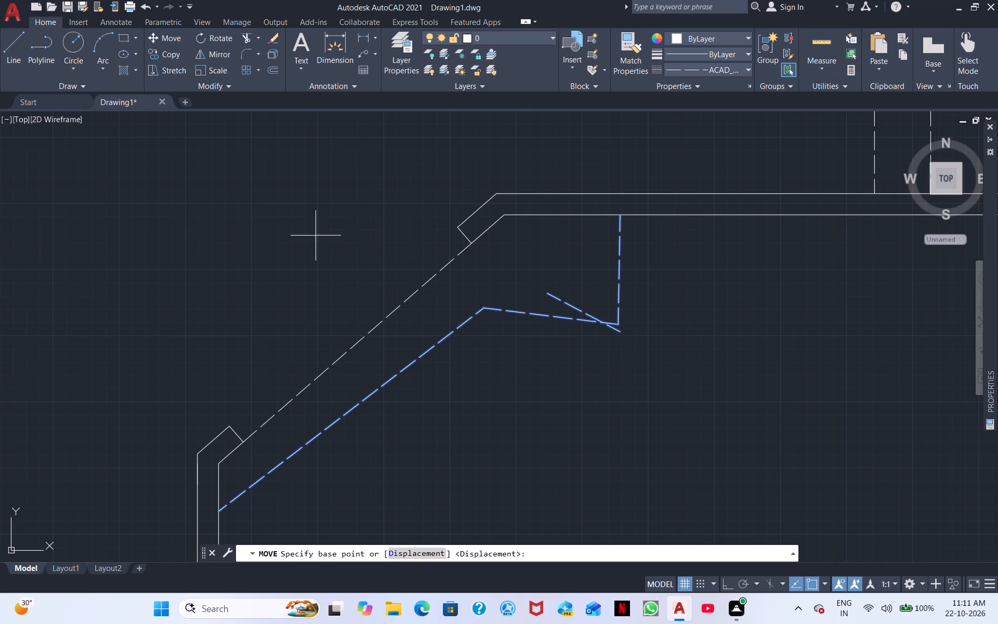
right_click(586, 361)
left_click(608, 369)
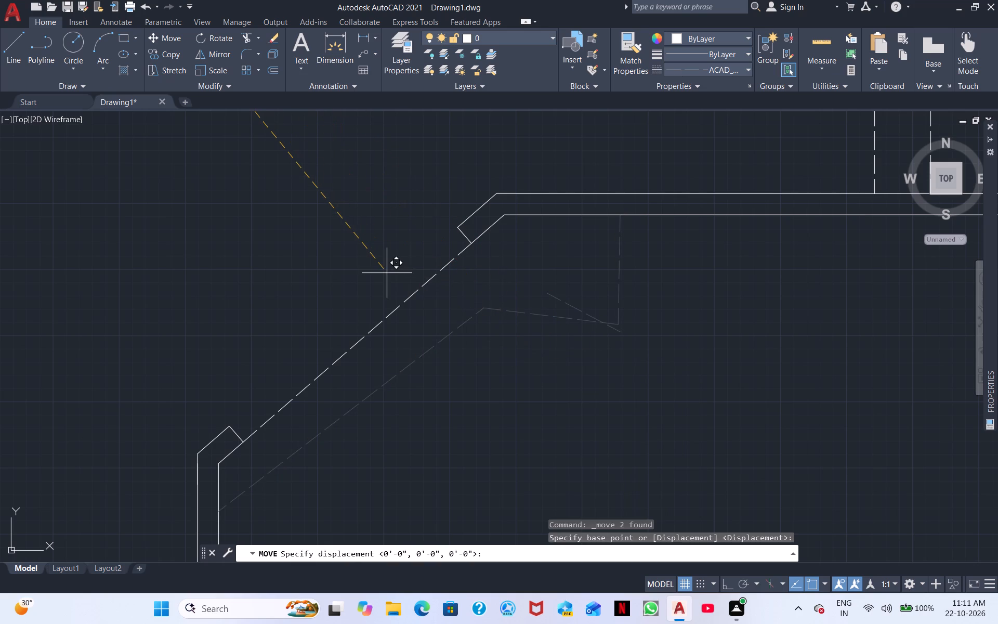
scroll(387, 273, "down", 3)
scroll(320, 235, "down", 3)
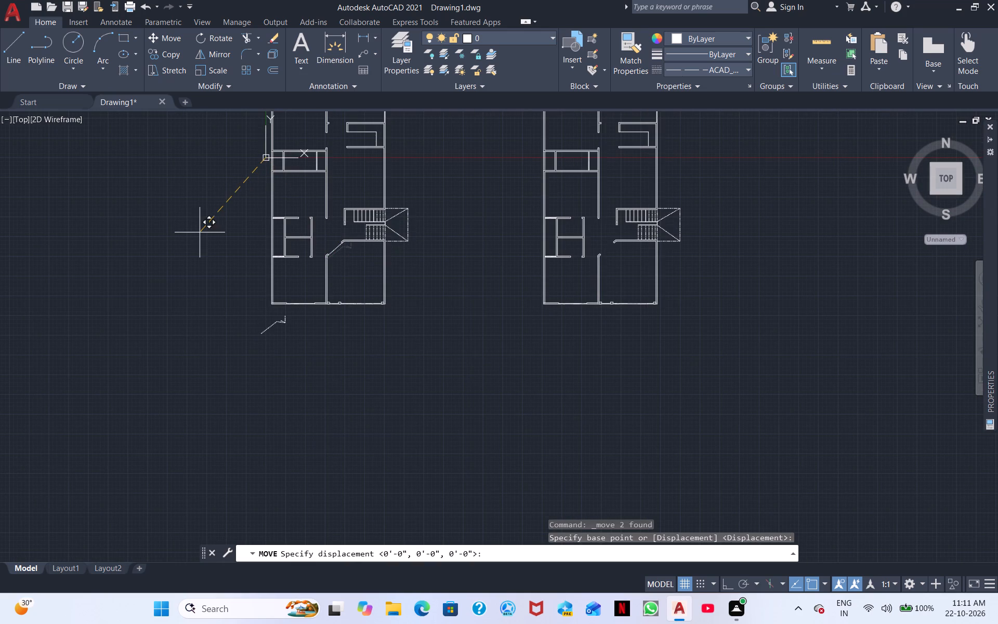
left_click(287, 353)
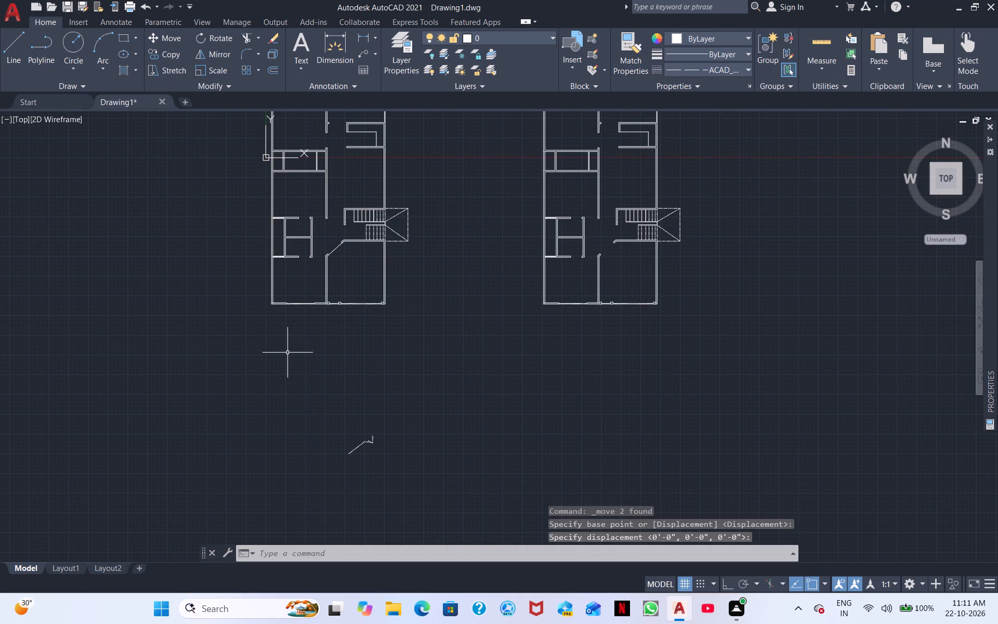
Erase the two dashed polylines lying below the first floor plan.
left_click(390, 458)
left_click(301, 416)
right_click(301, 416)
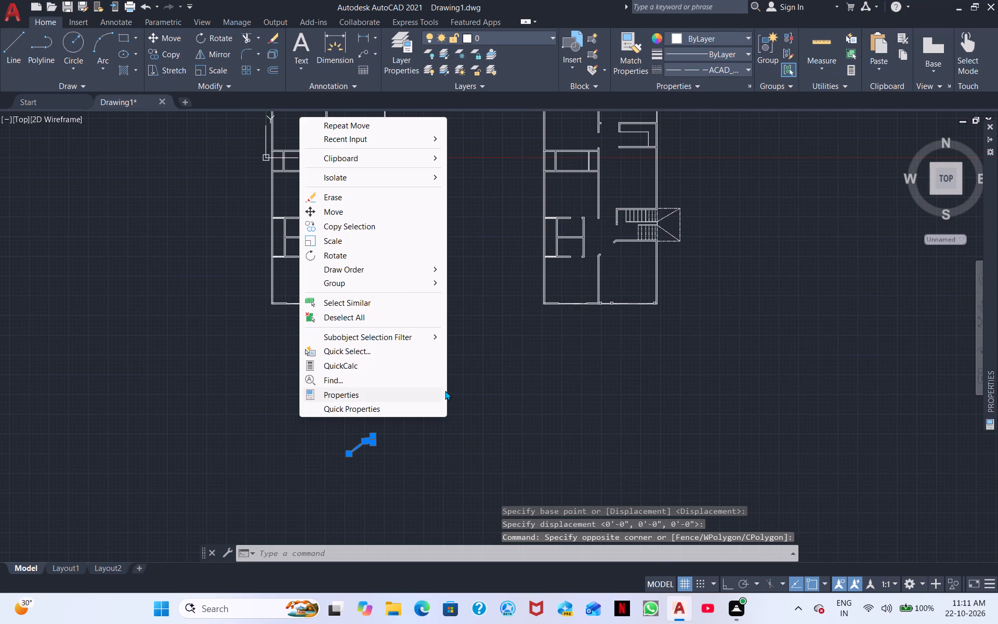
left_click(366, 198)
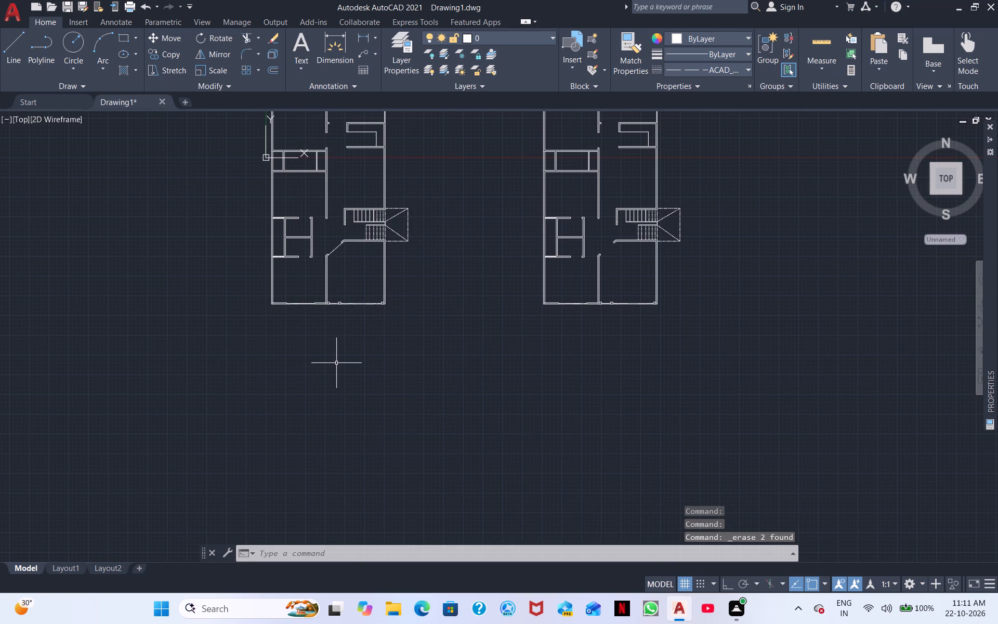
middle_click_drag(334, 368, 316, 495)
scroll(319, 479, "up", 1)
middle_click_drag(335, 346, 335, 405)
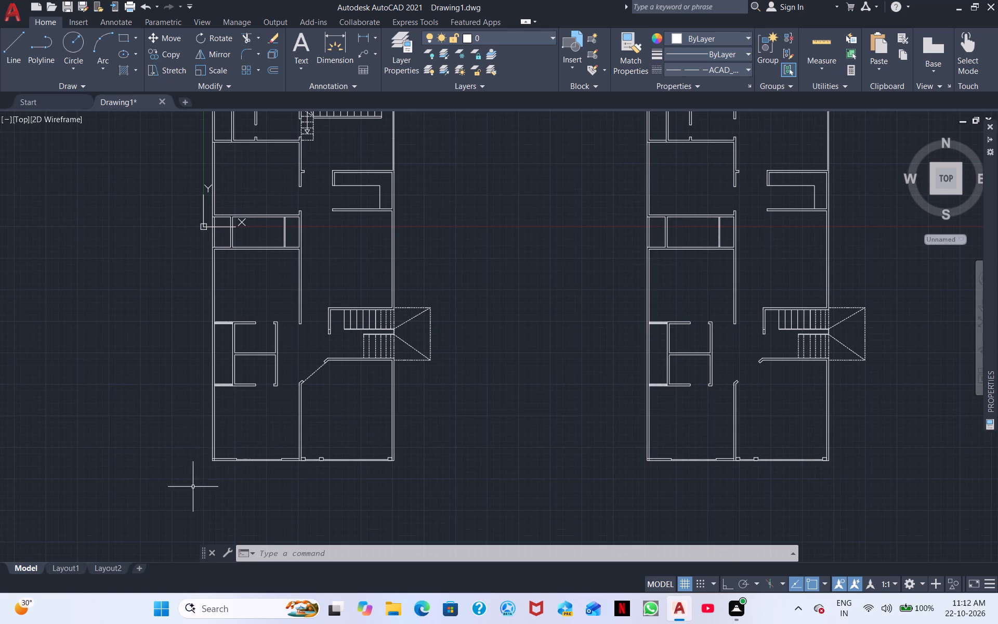
Erase the five dashed lines forming the winder outline and diagonals outside the exterior wall of the first floor plan.
middle_click_drag(253, 285, 354, 373)
scroll(357, 360, "up", 2)
middle_click_drag(511, 399, 246, 339)
scroll(285, 357, "up", 2)
middle_click_drag(441, 417, 121, 238)
middle_click_drag(288, 313, 223, 248)
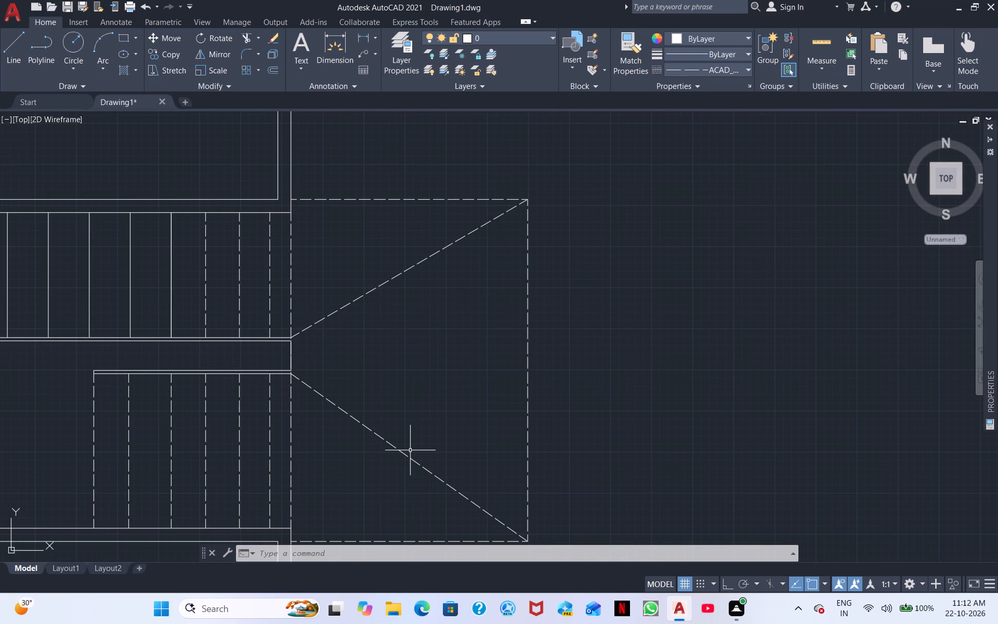
scroll(471, 516, "down", 2)
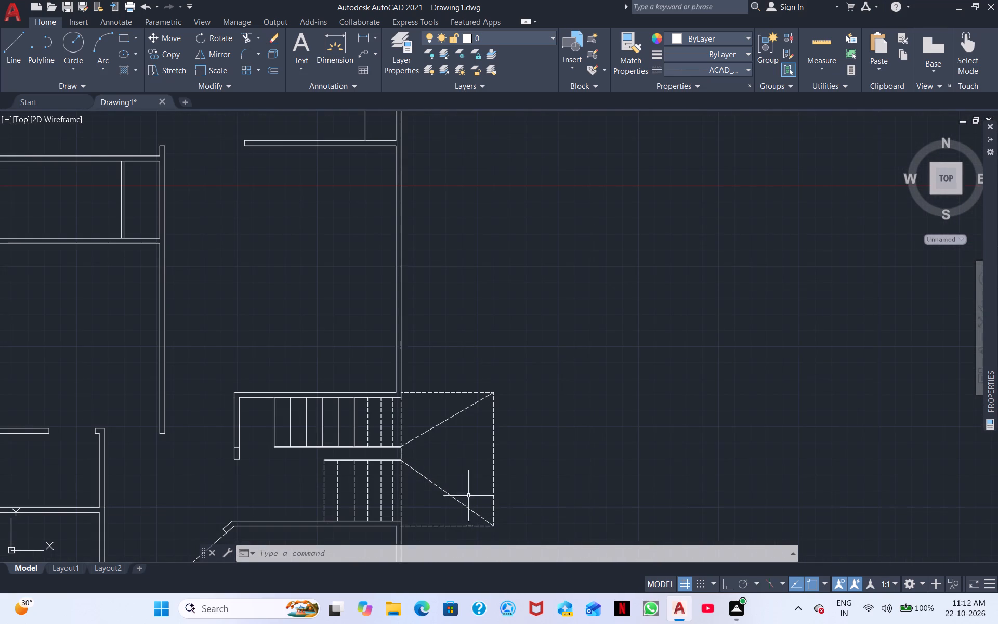
left_click(452, 392)
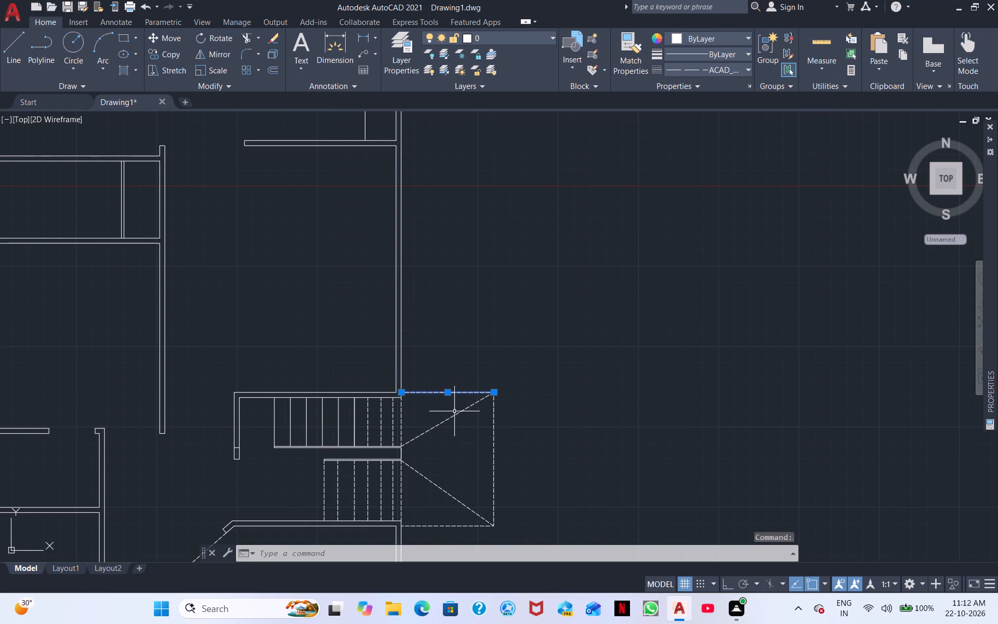
left_click(454, 412)
left_click(443, 492)
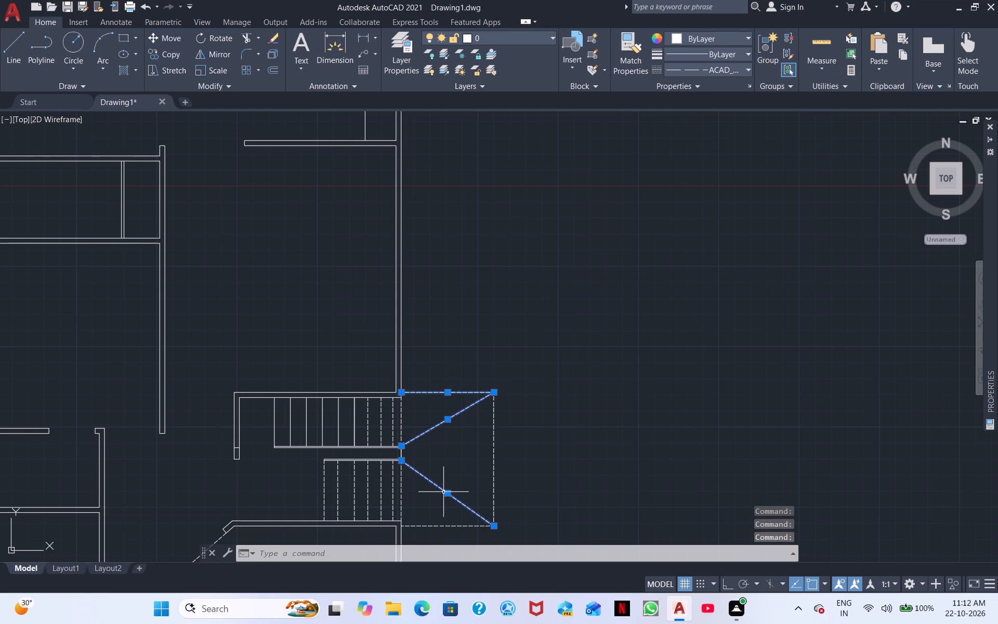
left_click(492, 482)
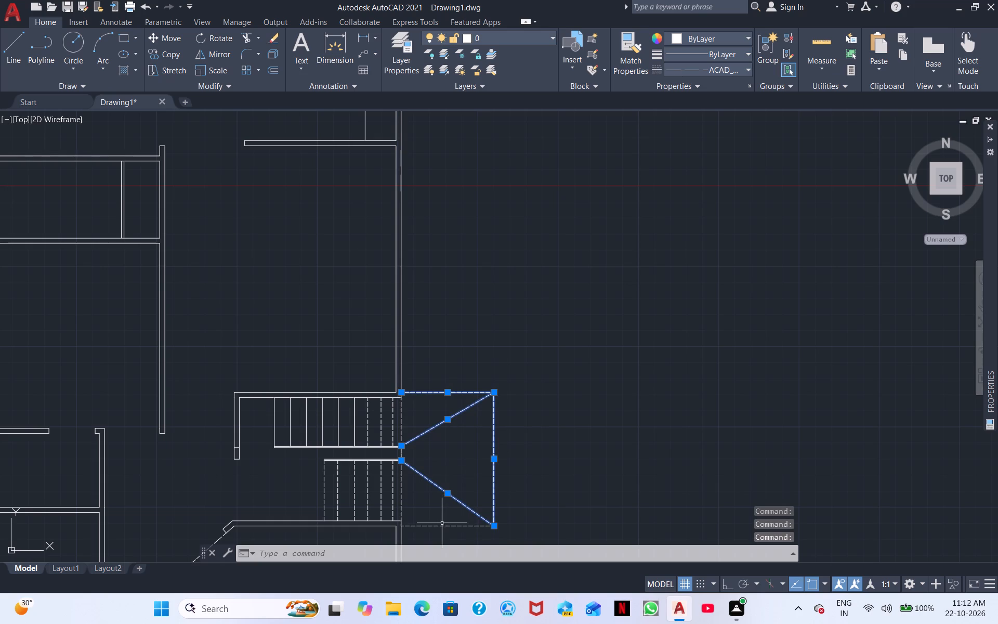
left_click(442, 525)
right_click(533, 440)
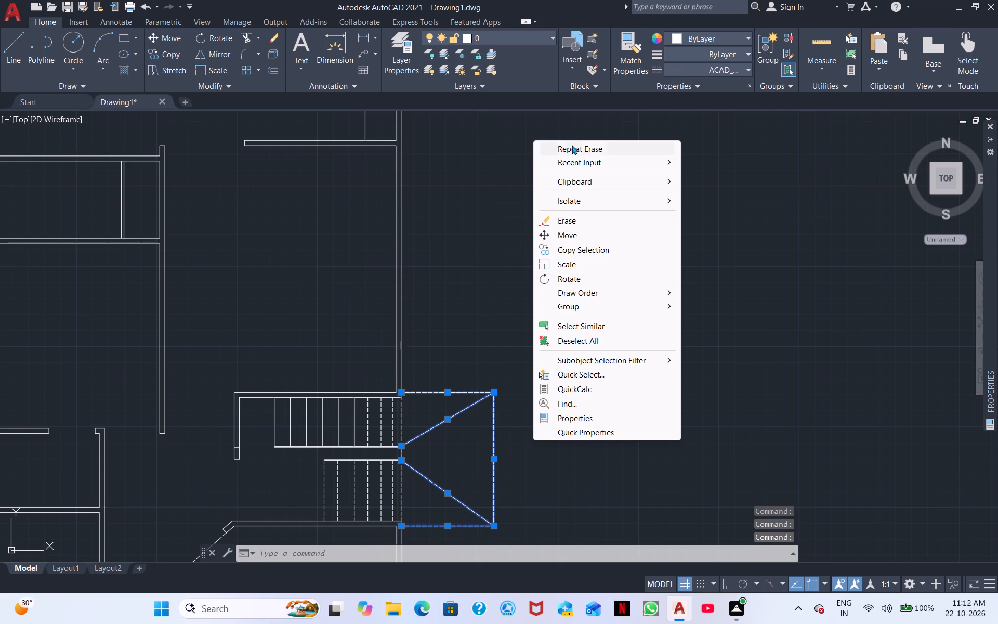
left_click(572, 145)
Draw a dashed line 4' outward from the exterior wall, level with the upper face of the partition above the stairs.
left_click(705, 66)
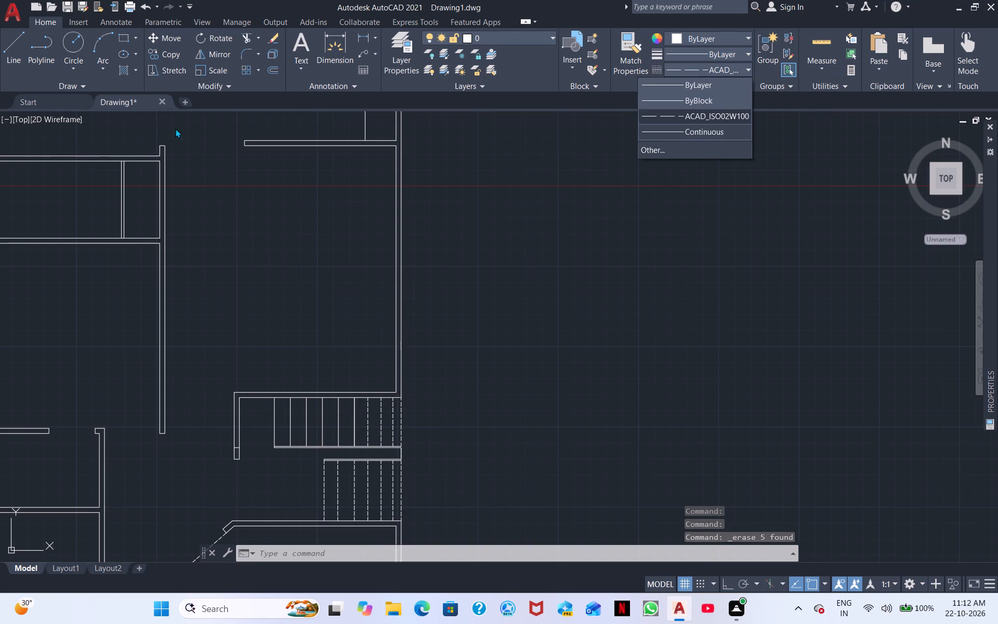
left_click(11, 48)
scroll(299, 353, "up", 2)
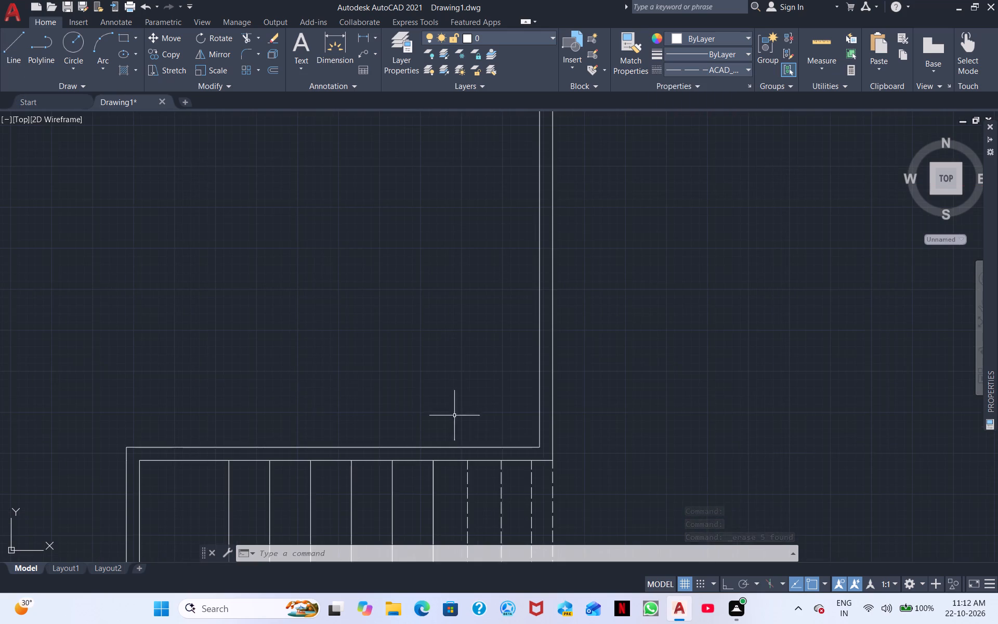
middle_click_drag(527, 445, 306, 308)
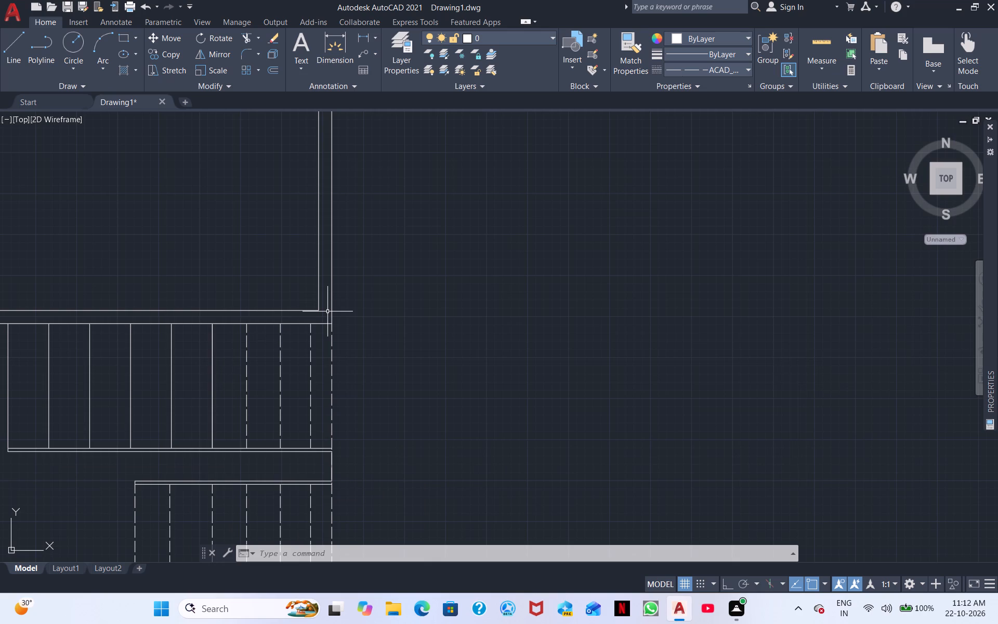
left_click(21, 39)
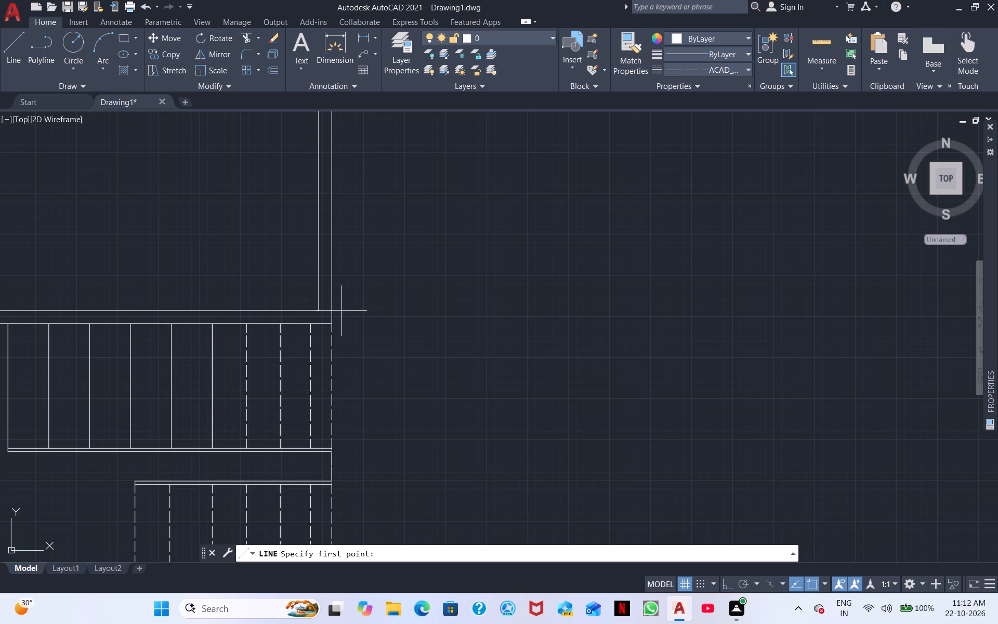
scroll(338, 311, "up", 4)
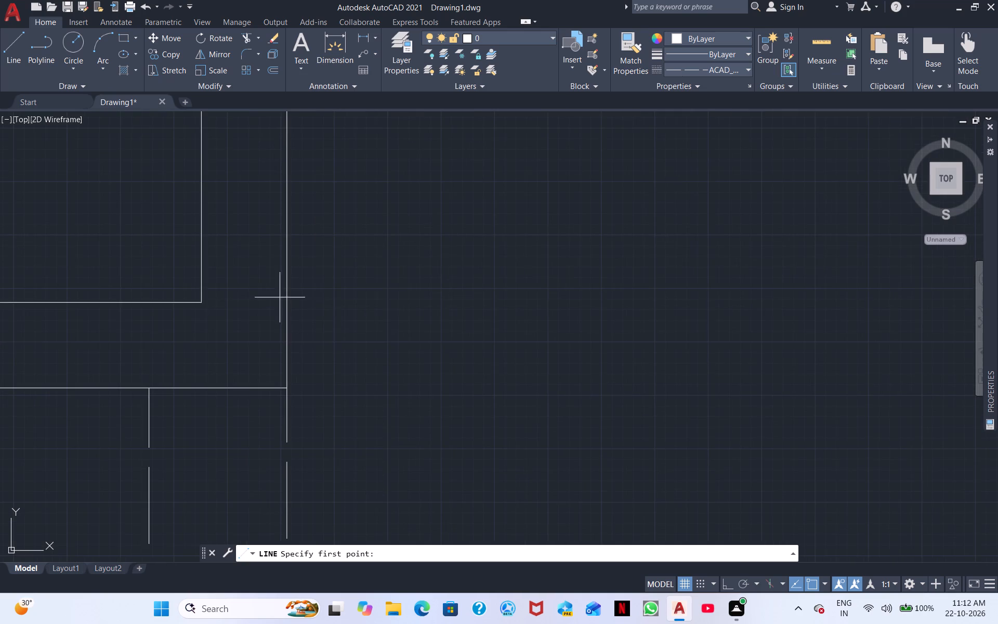
middle_click_drag(280, 297, 665, 180)
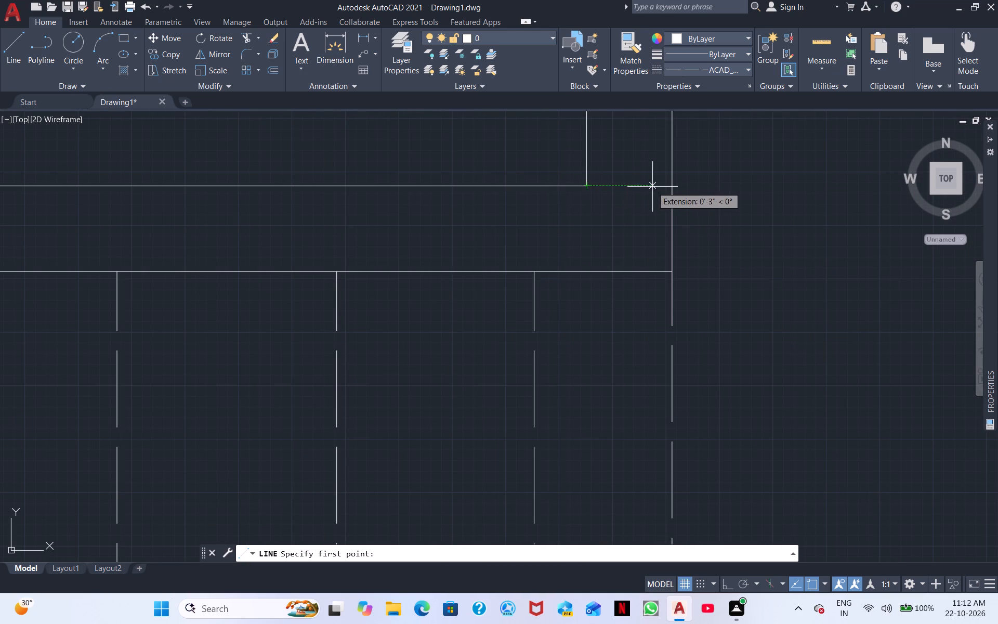
left_click(670, 186)
scroll(712, 215, "down", 1)
middle_click_drag(723, 214, 688, 216)
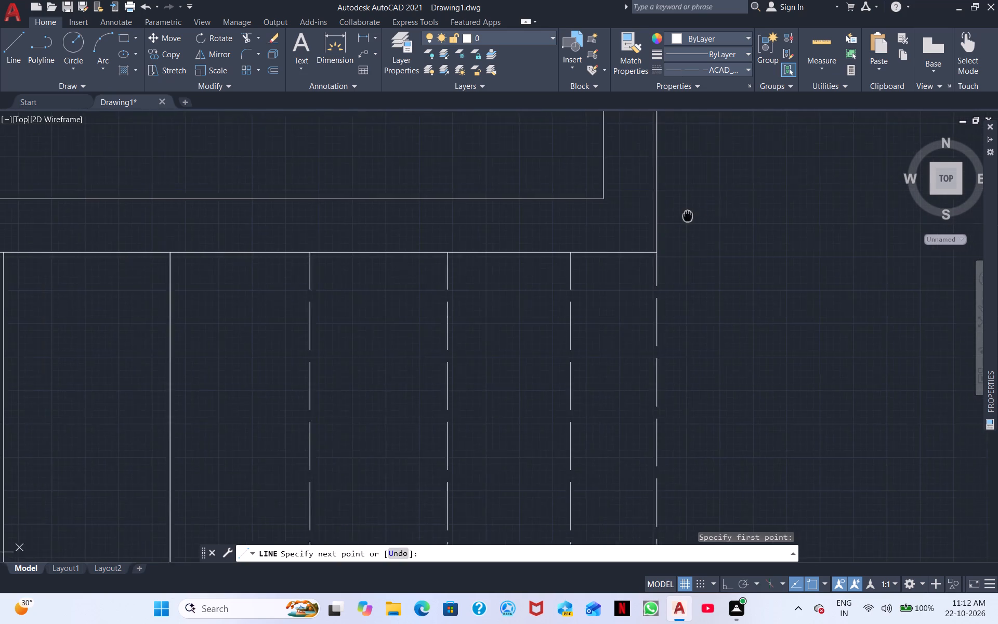
middle_click_drag(688, 216, 332, 182)
left_click(724, 575)
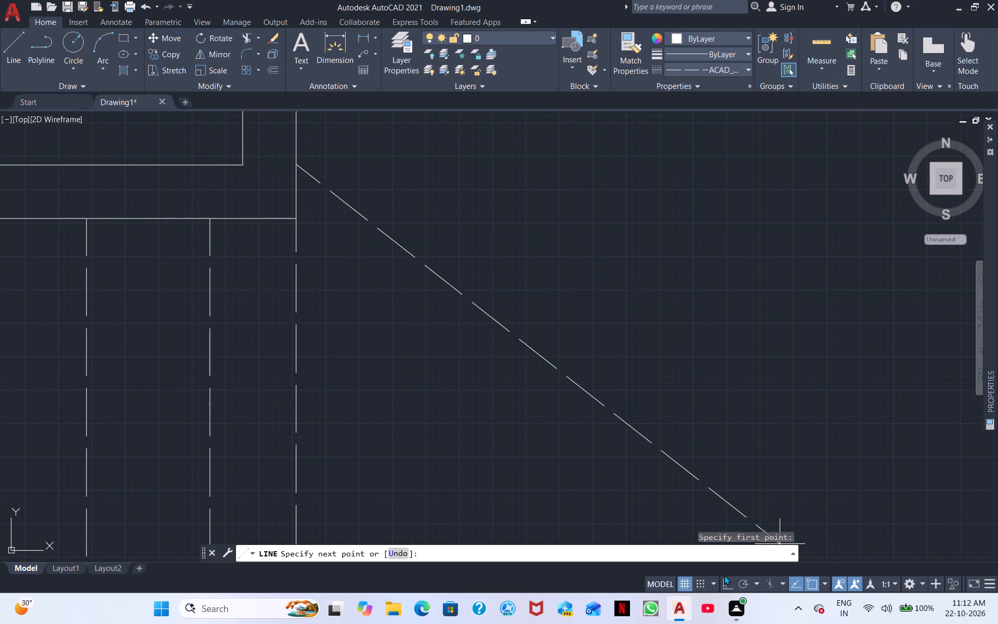
left_click(730, 582)
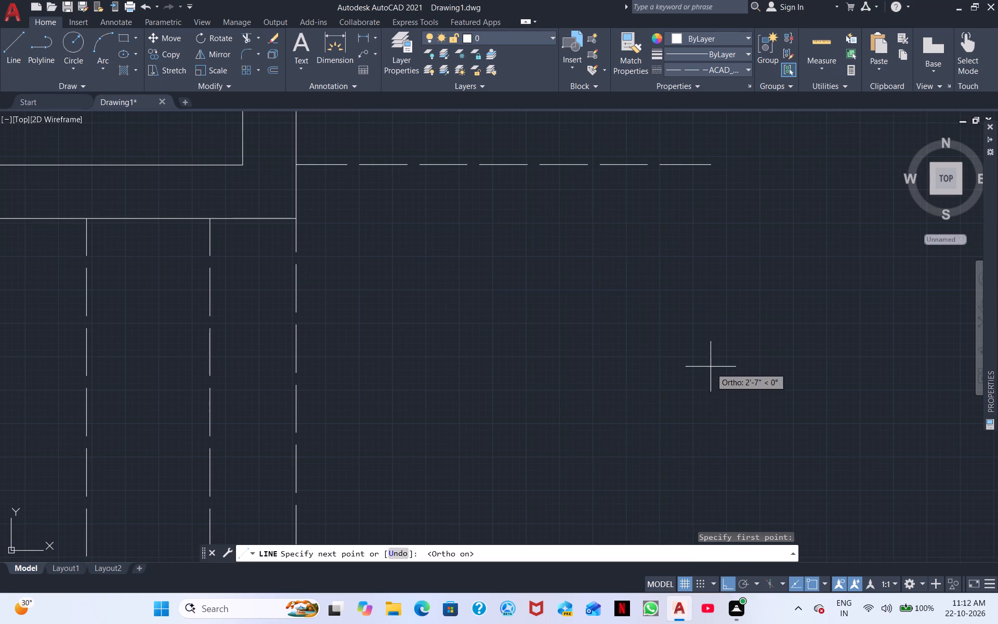
scroll(711, 364, "down", 3)
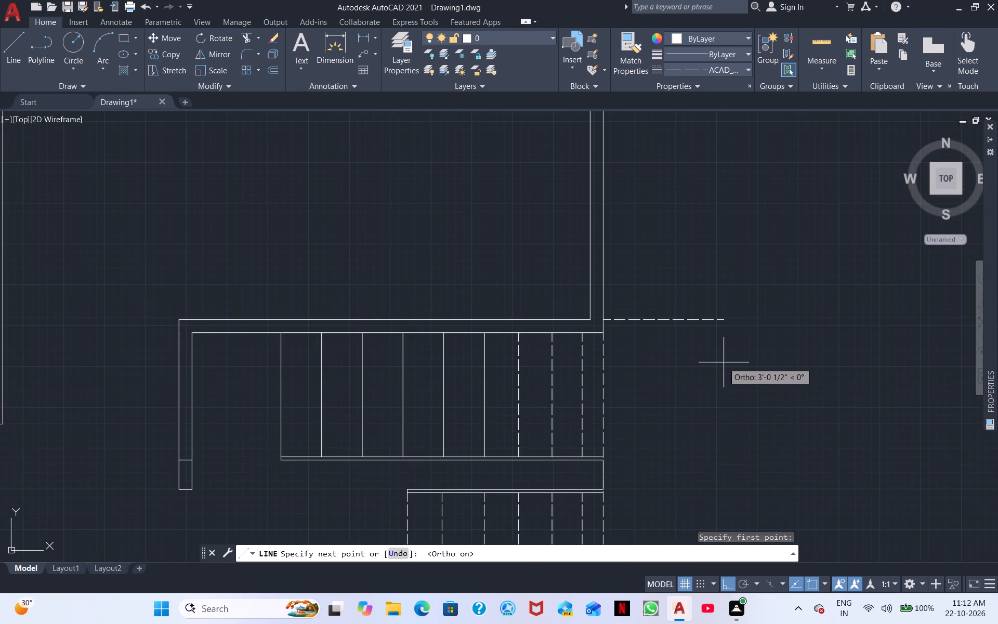
type("4'")
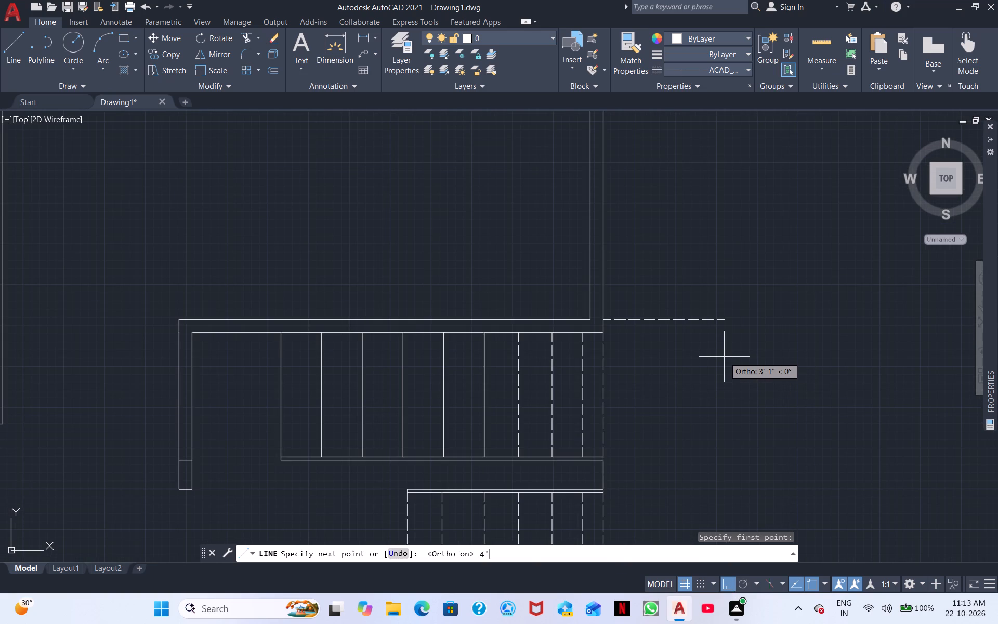
key("Return")
Continue the dashed outline down to the lower partition's inner face level and back to the exterior wall.
middle_click_drag(655, 461, 492, 206)
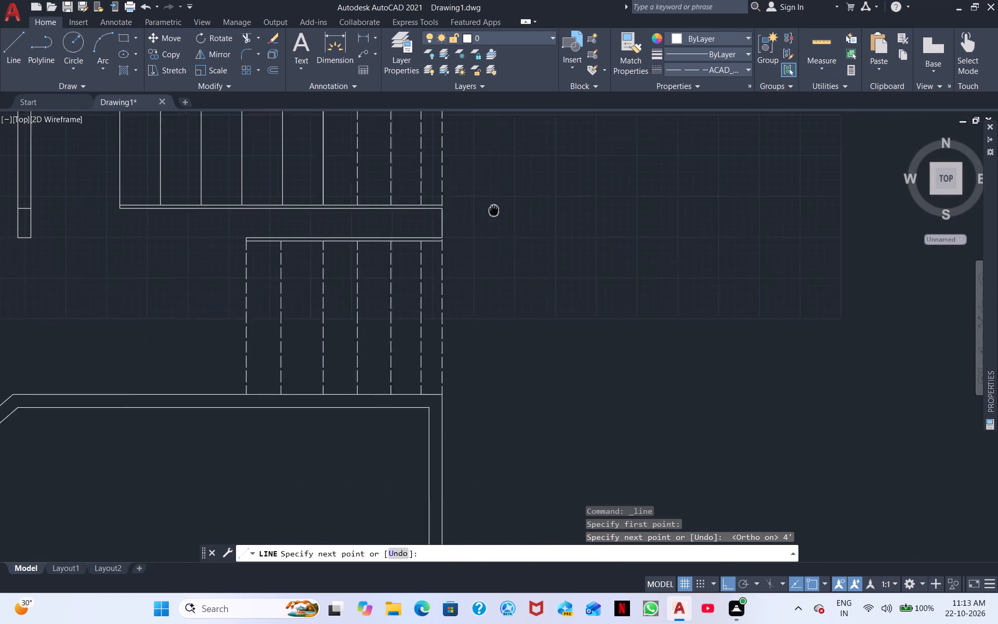
middle_click_drag(492, 206, 483, 194)
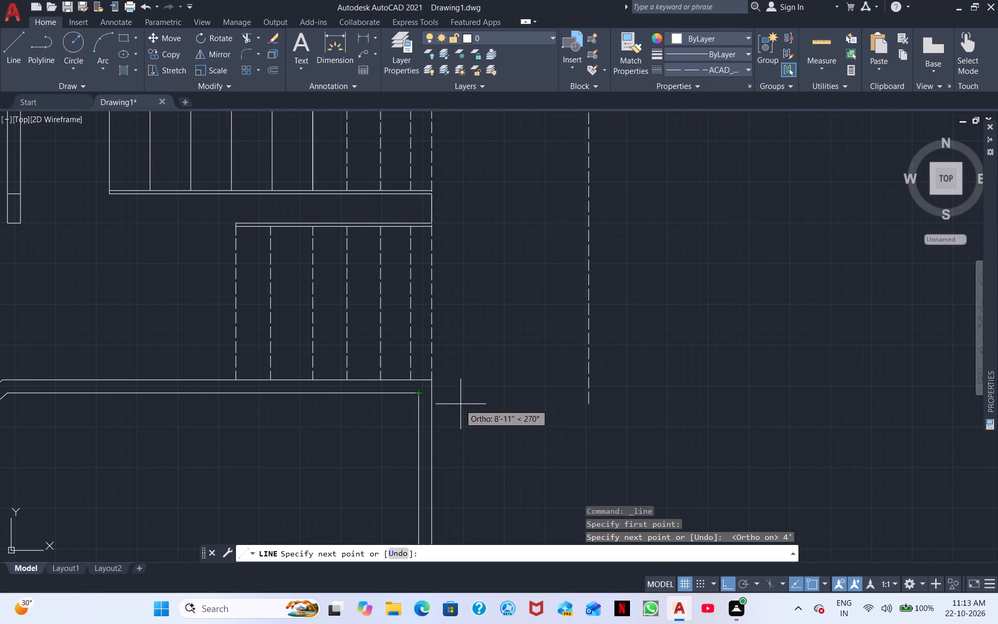
left_click(590, 393)
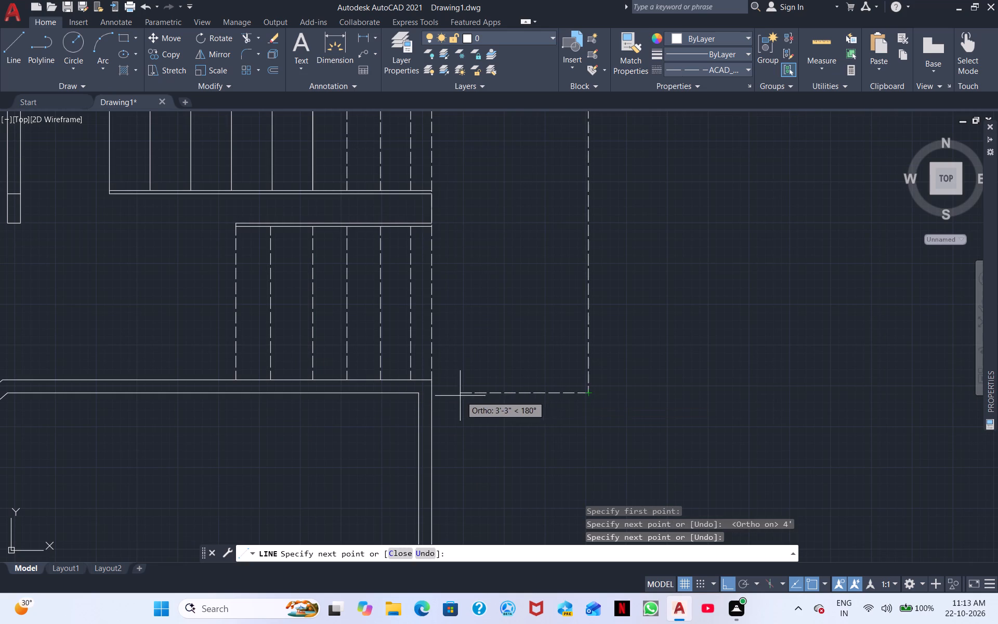
left_click(433, 395)
right_click(455, 384)
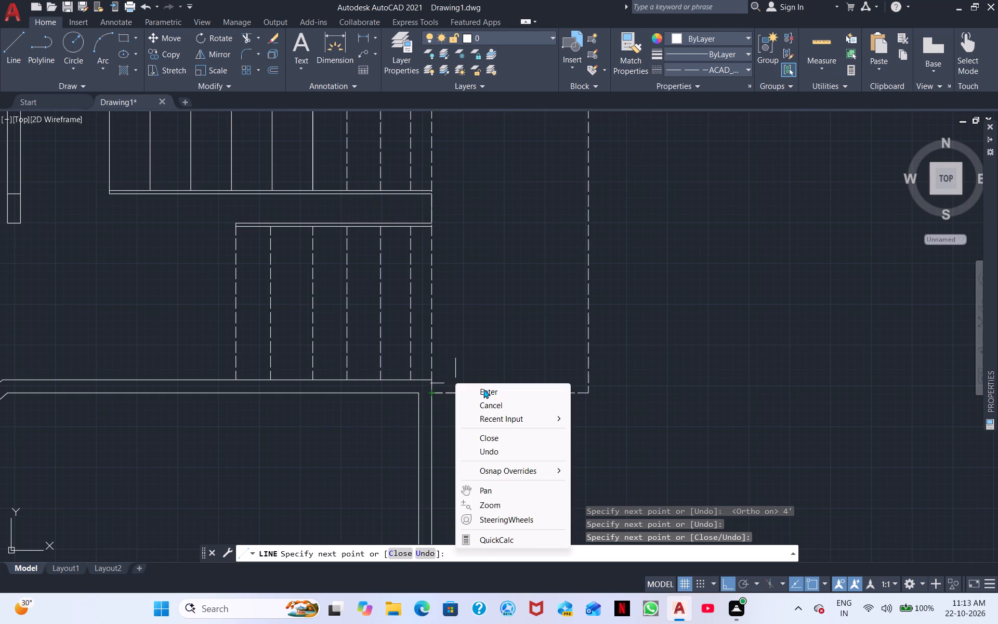
left_click(493, 393)
Draw a dashed diagonal from the upper stair flight's inner corner at the wall to the outline's upper outer corner.
right_click_drag(464, 328, 458, 326)
left_click(502, 335)
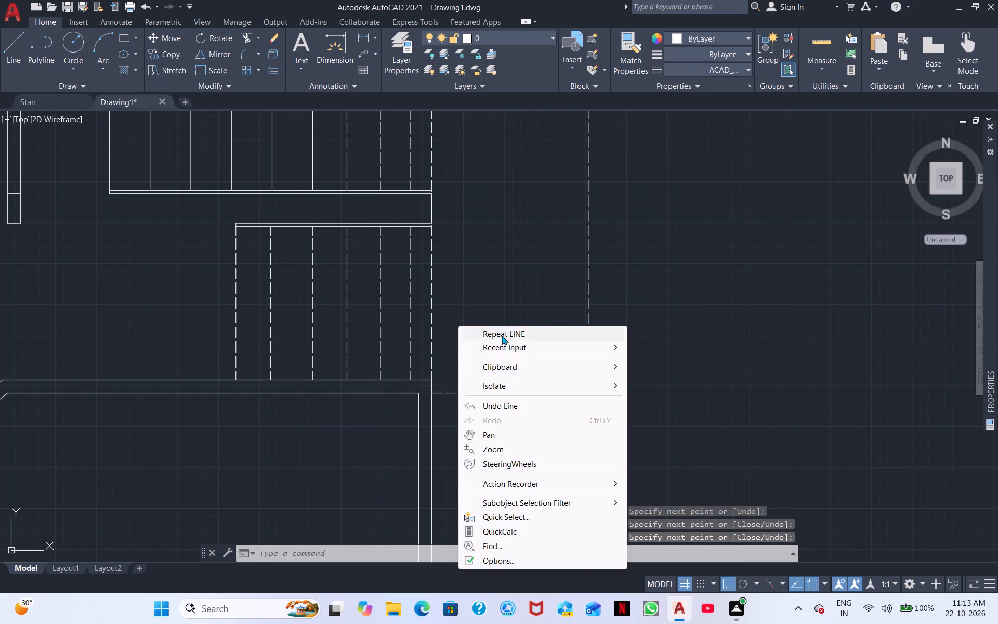
middle_click_drag(472, 295, 419, 480)
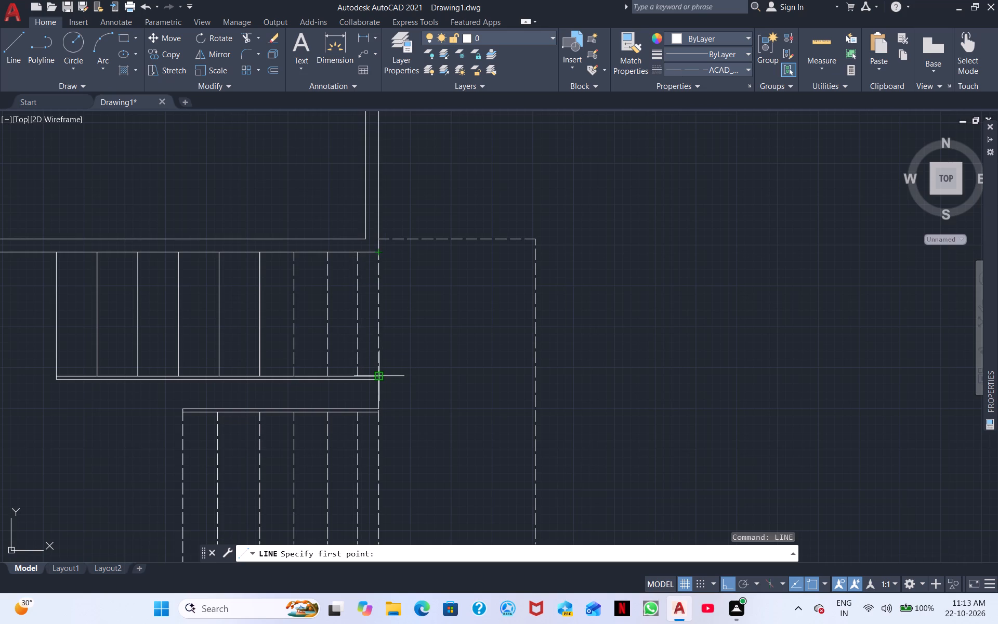
scroll(382, 376, "up", 3)
left_click(368, 390)
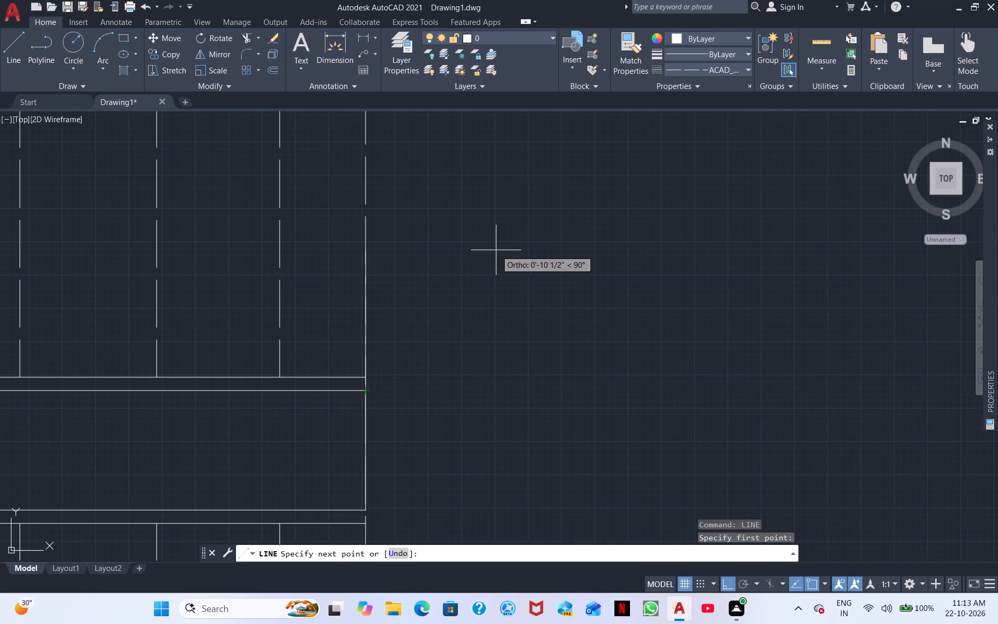
middle_click_drag(494, 253, 36, 424)
scroll(314, 302, "down", 3)
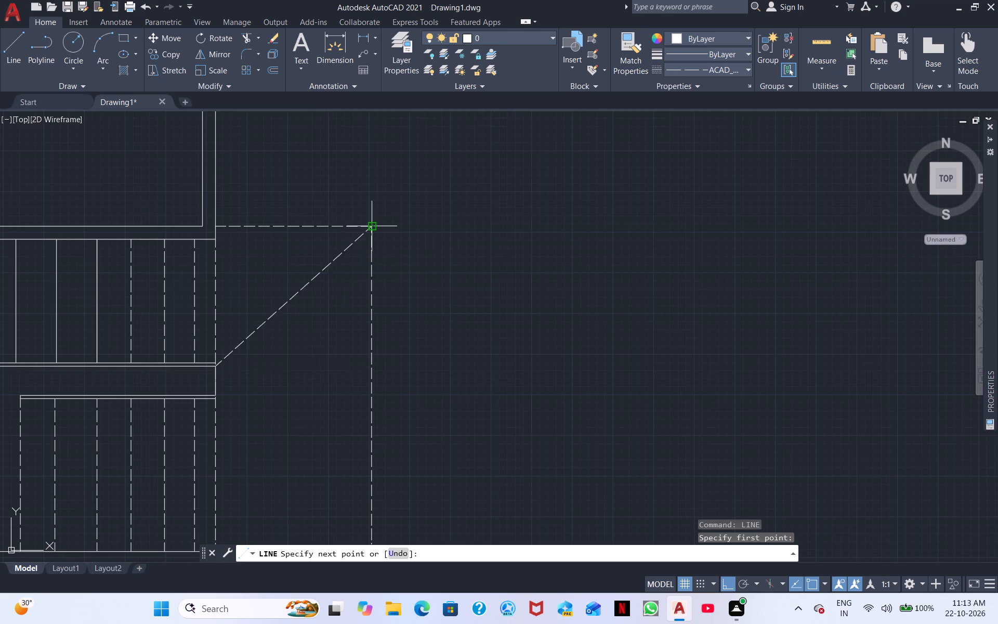
left_click(372, 228)
middle_click_drag(282, 404, 491, 185)
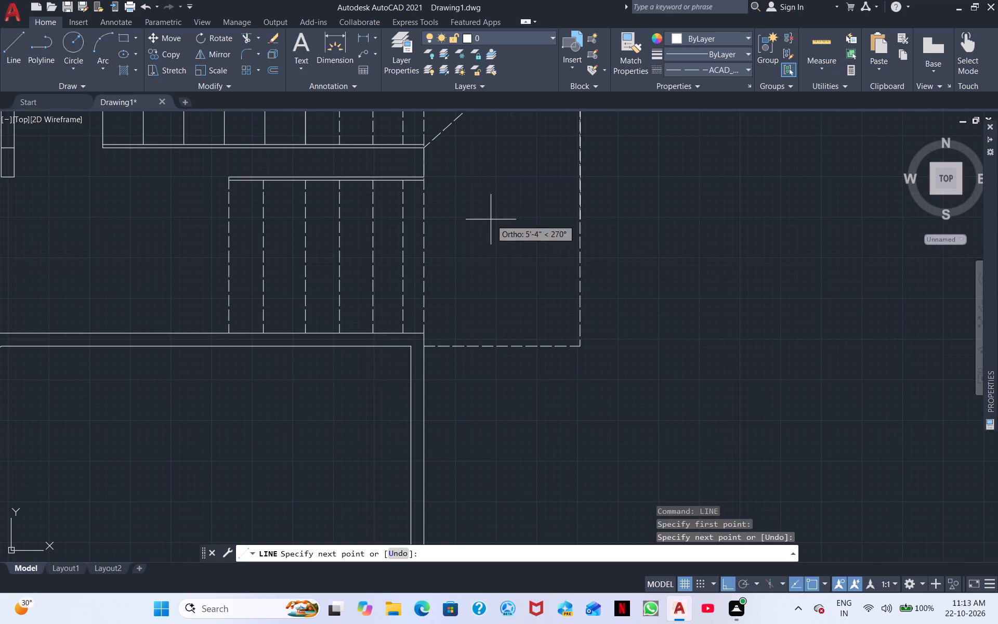
right_click(491, 222)
left_click(528, 226)
Draw a dashed diagonal from the lower stair flight's inner corner at the wall to the outline's lower outer corner.
right_click(508, 230)
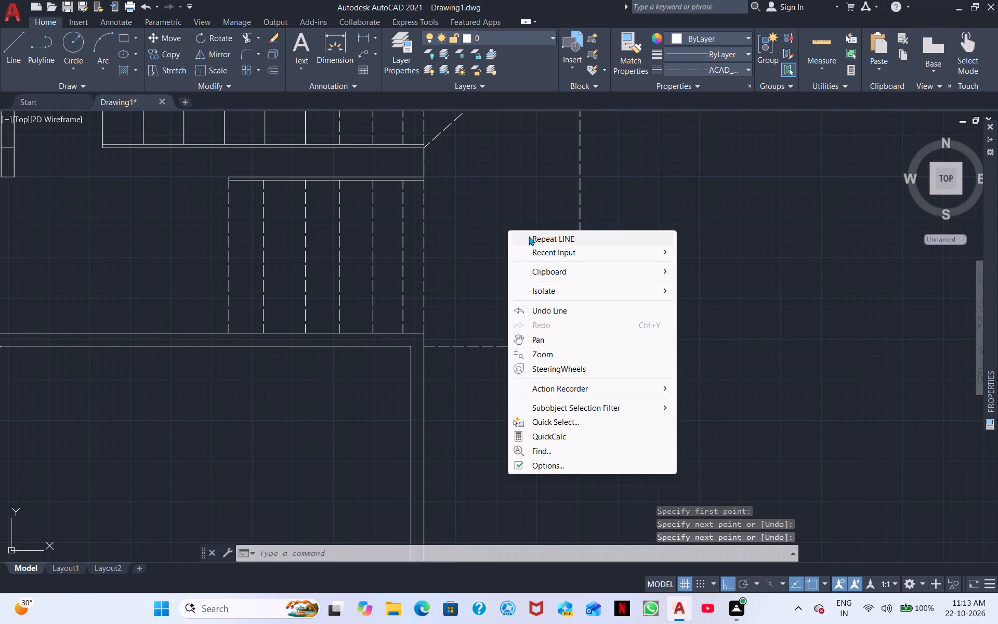
left_click(529, 236)
scroll(430, 188, "up", 2)
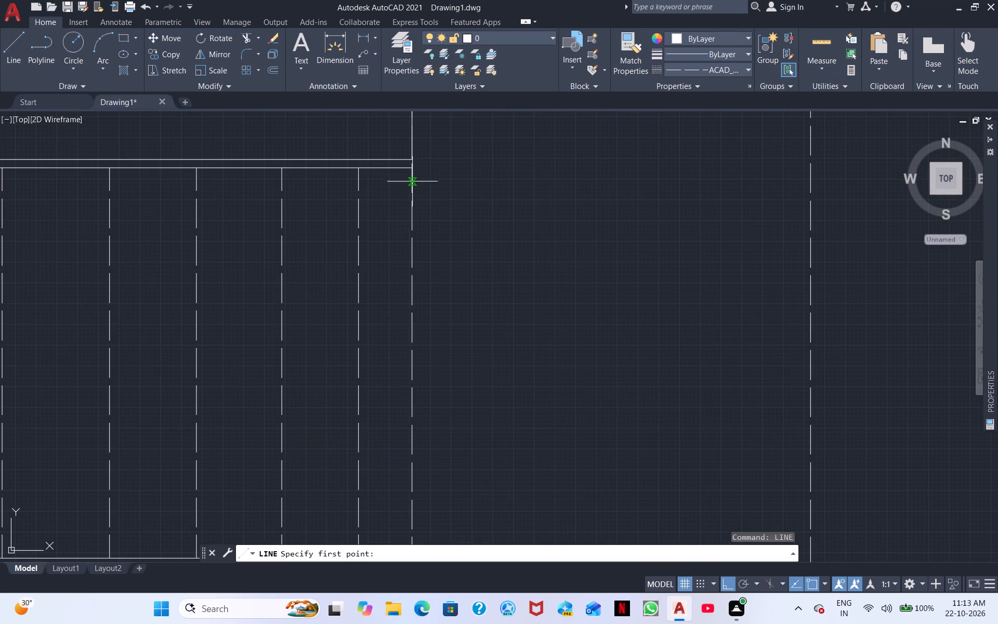
left_click(410, 157)
middle_click_drag(546, 370, 546, 365)
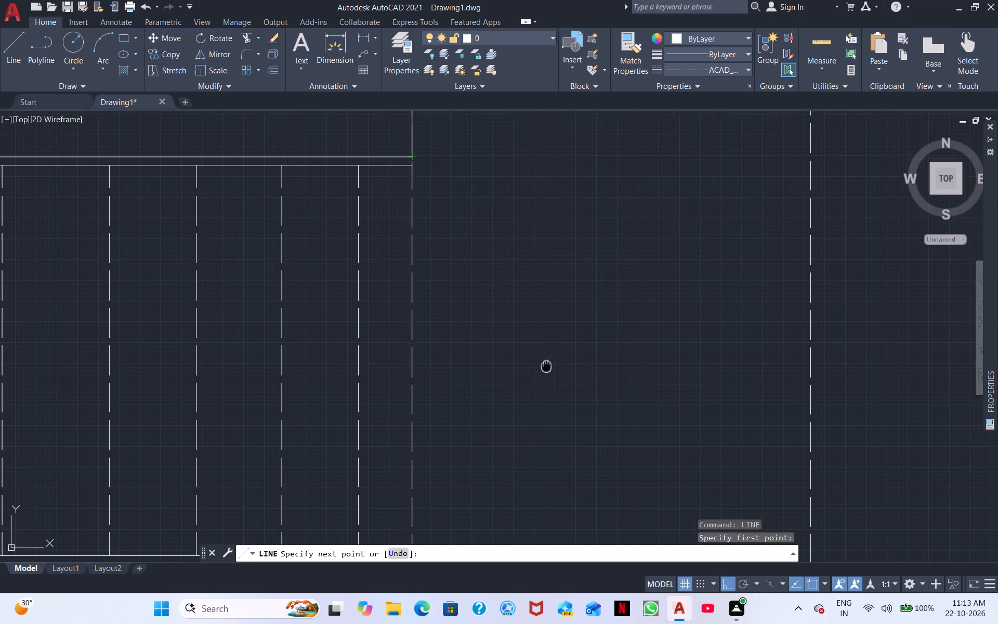
middle_click_drag(546, 365, 464, 228)
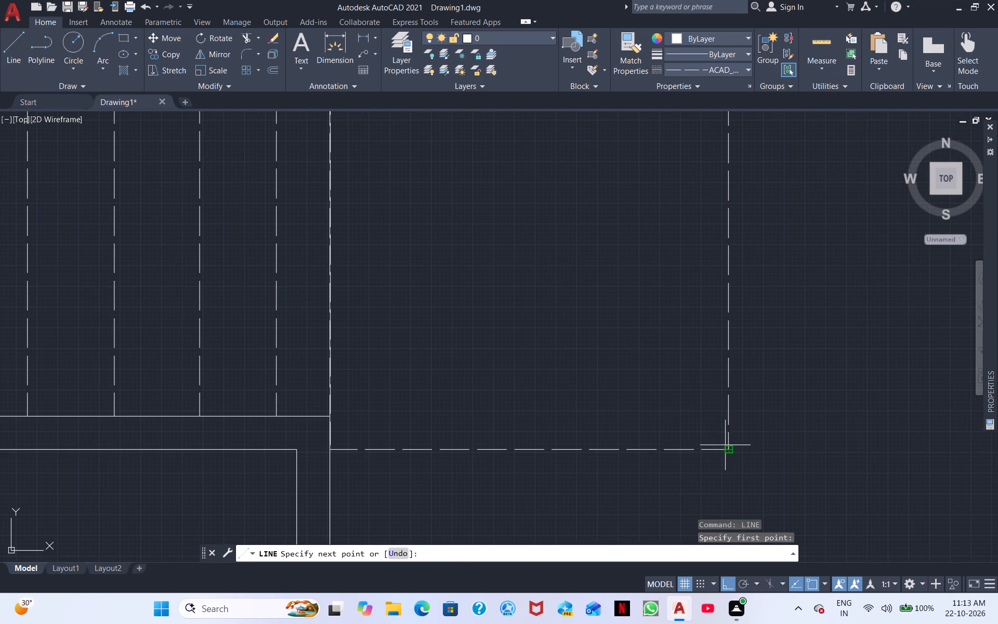
left_click(725, 445)
right_click(528, 357)
left_click(586, 363)
With ortho off, draw a dashed diagonal just inside the angled opening, from the vertical partition's inner face to the horizontal partition's inner face.
scroll(556, 362, "down", 3)
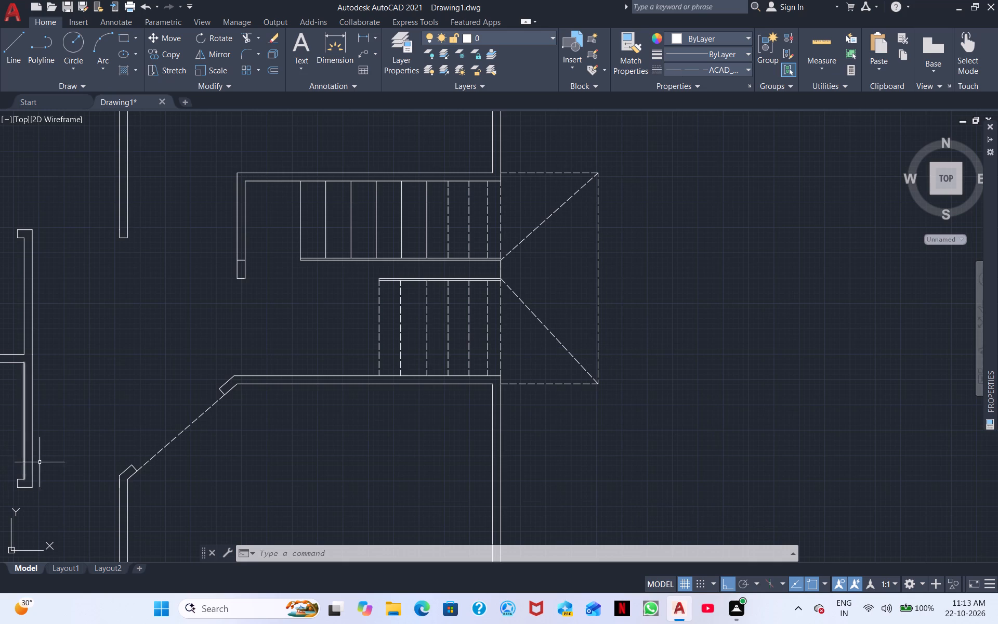
scroll(275, 448, "down", 1)
middle_click_drag(239, 469, 355, 414)
middle_click_drag(294, 470, 408, 461)
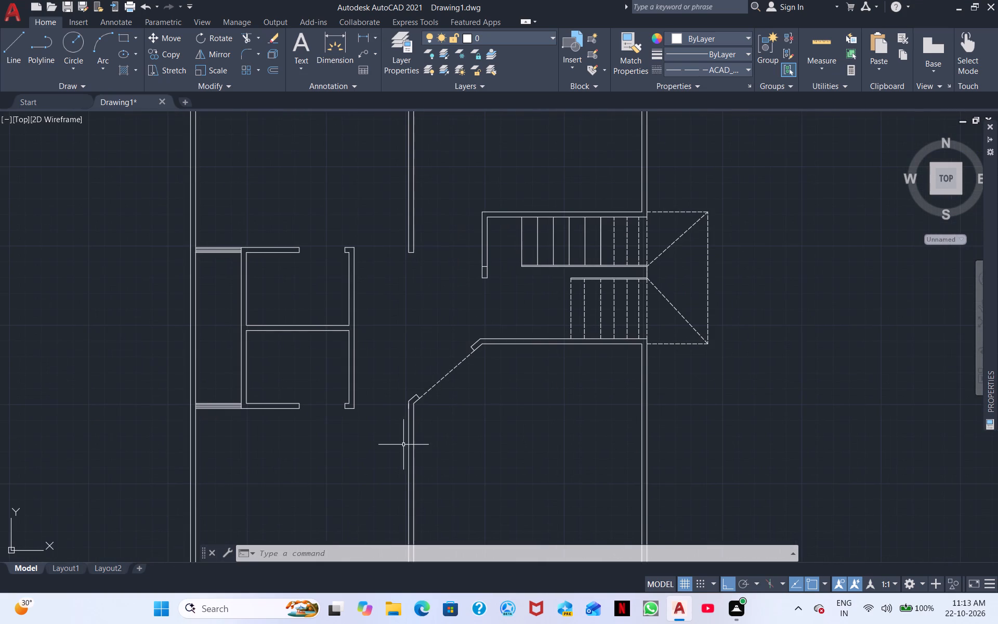
right_click(327, 456)
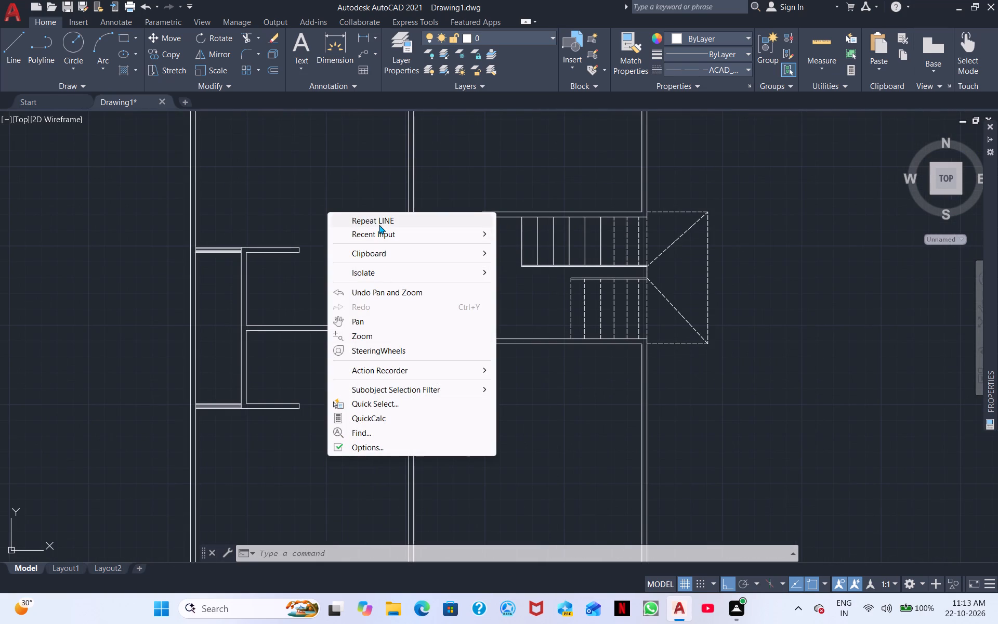
left_click(379, 225)
scroll(455, 474, "up", 2)
middle_click_drag(440, 469, 415, 592)
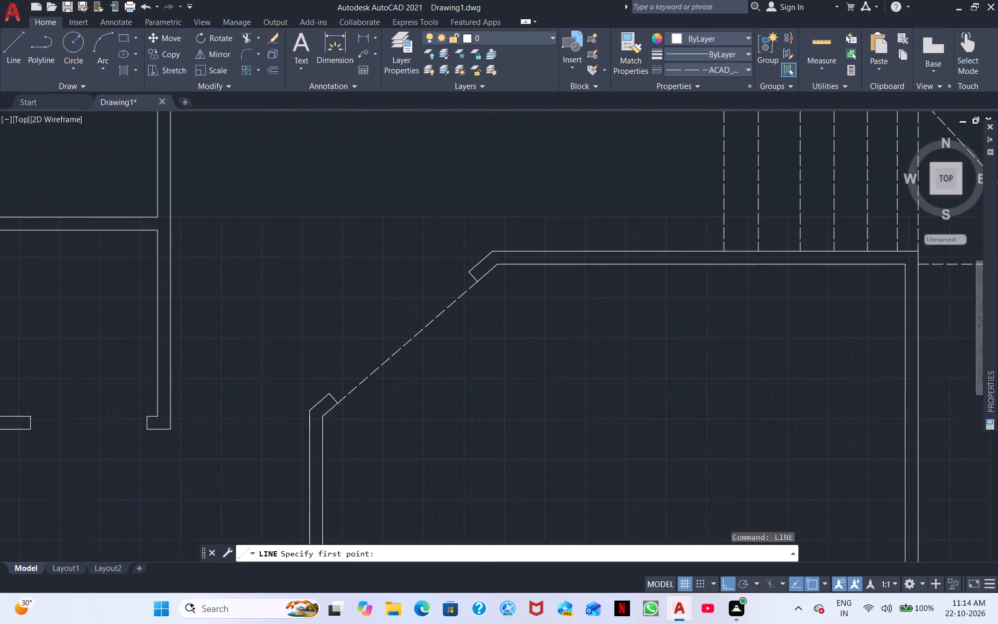
middle_click_drag(415, 592, 413, 600)
left_click(322, 459)
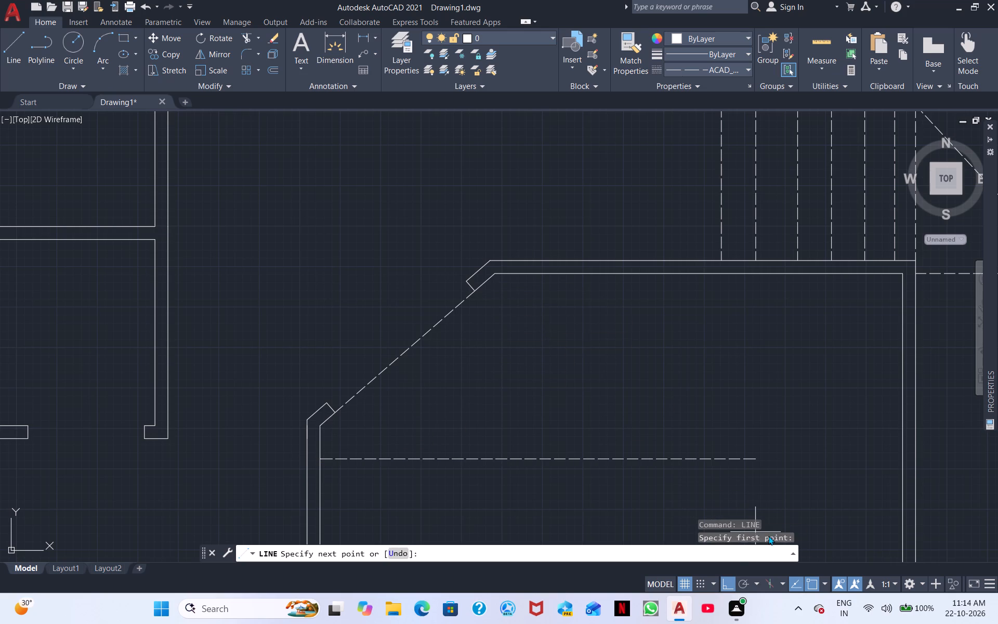
left_click(728, 586)
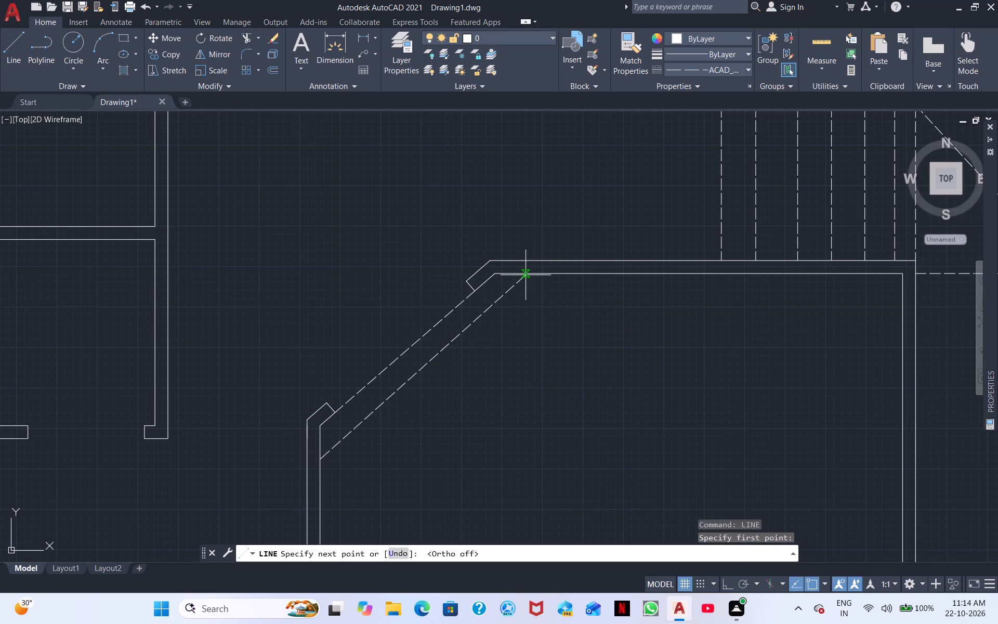
scroll(526, 275, "up", 3)
left_click(514, 266)
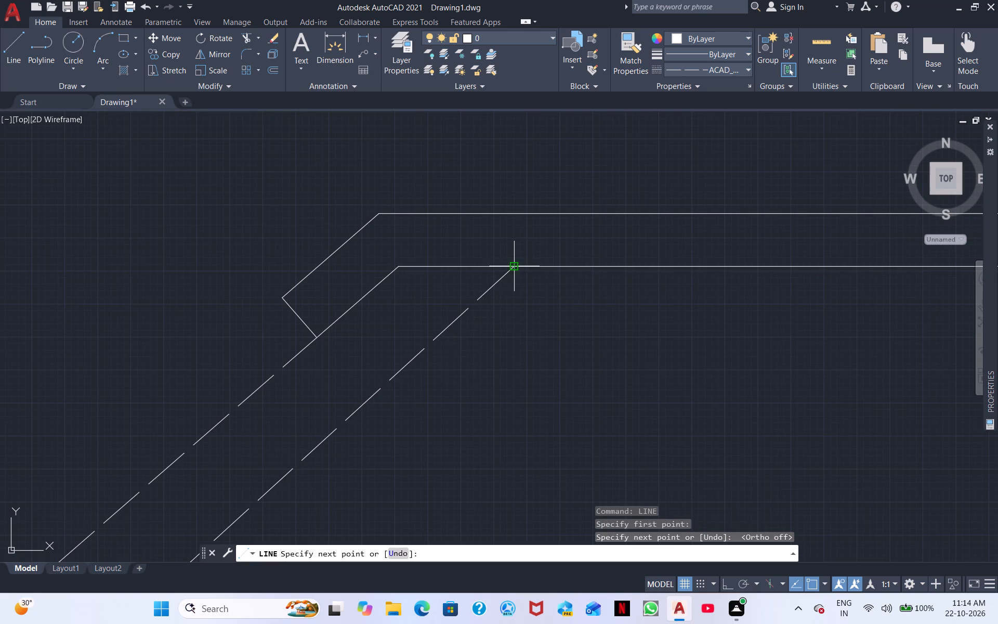
right_click(510, 366)
left_click(570, 370)
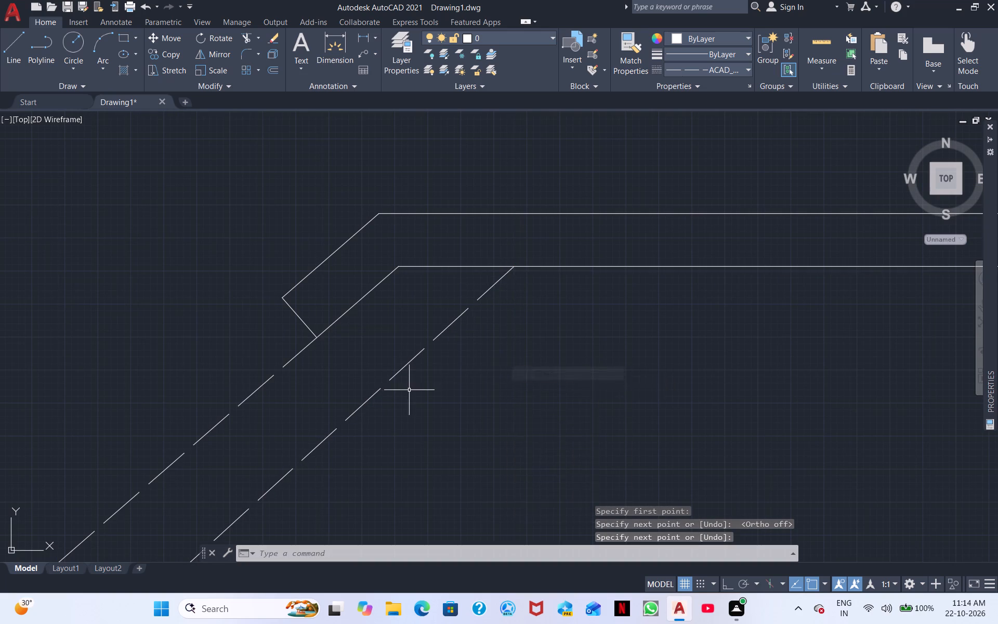
Draw another dashed diagonal farther into the room, roughly parallel to the previous one, between the inner faces of the same two partitions.
scroll(406, 394, "down", 2)
middle_click_drag(323, 451, 505, 314)
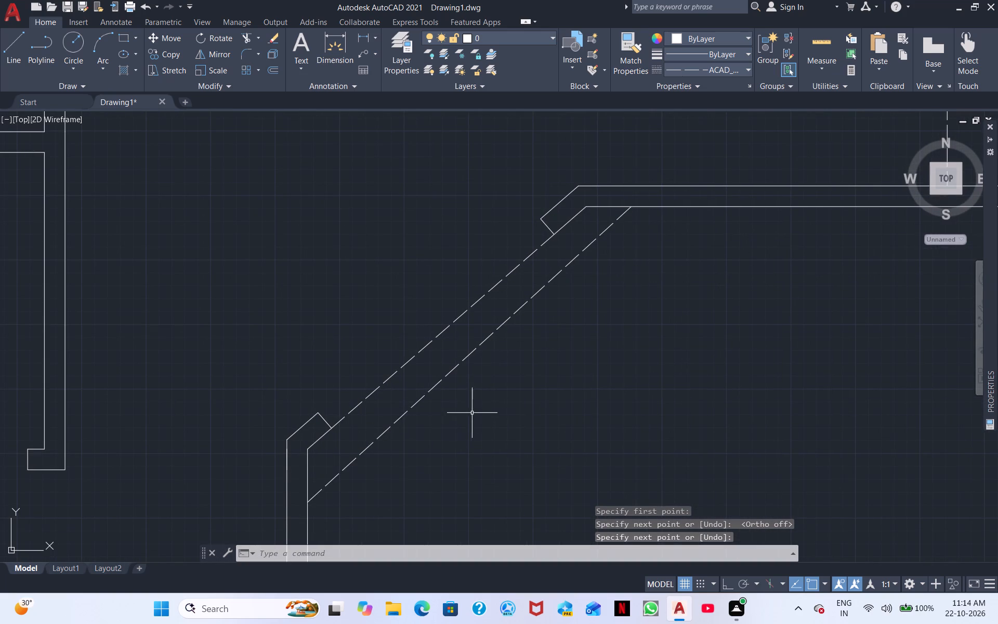
right_click(483, 427)
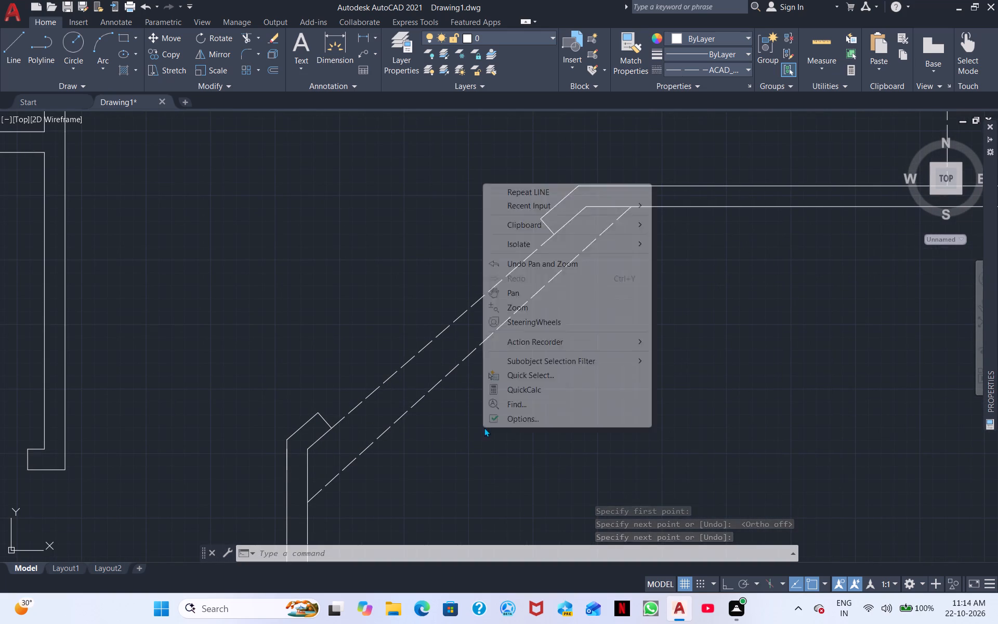
left_click(535, 196)
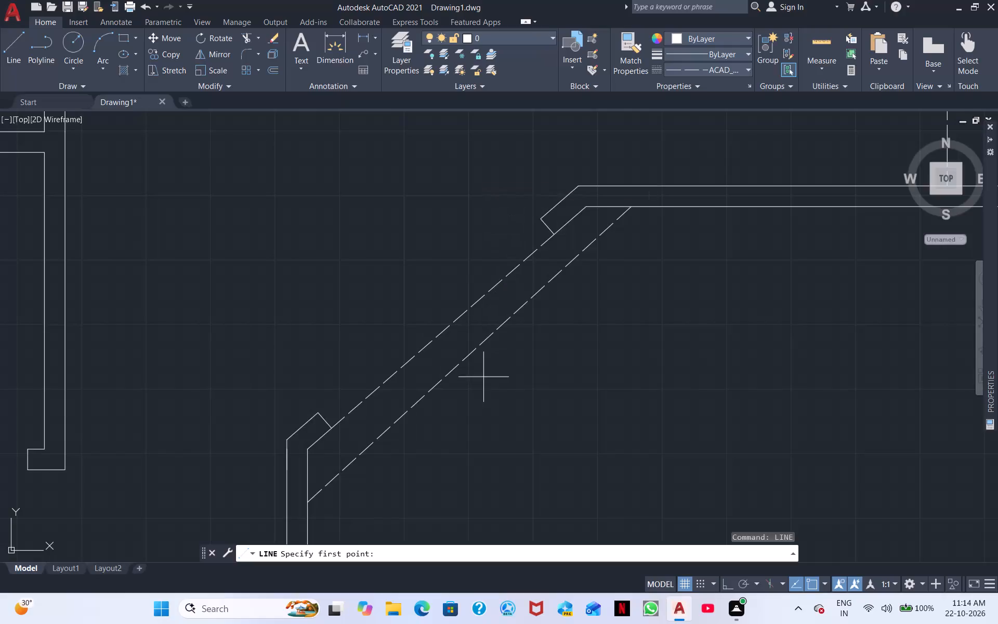
scroll(475, 446, "down", 1)
middle_click_drag(462, 484, 437, 436)
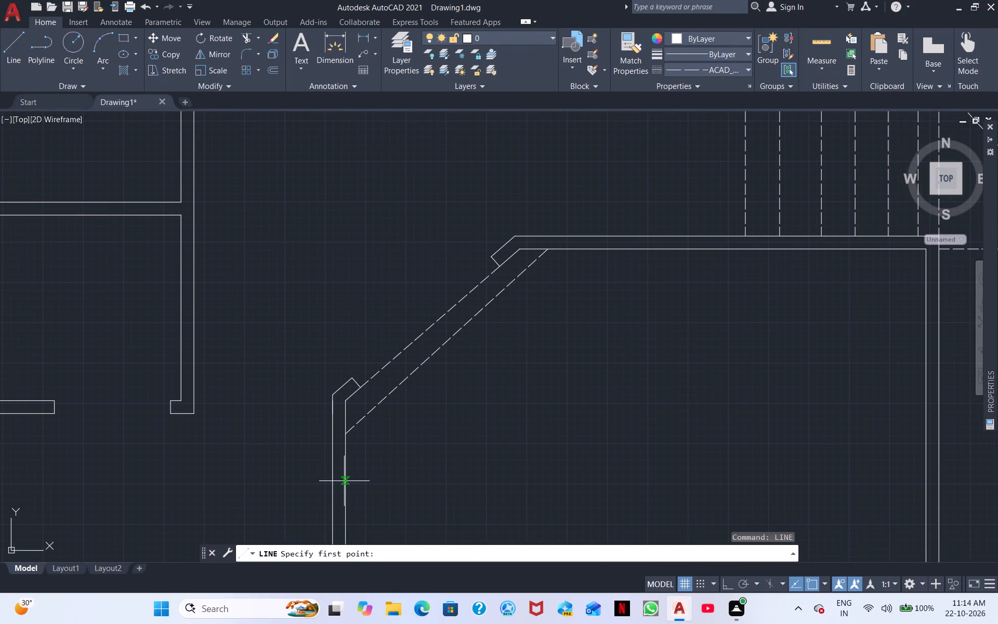
left_click(344, 470)
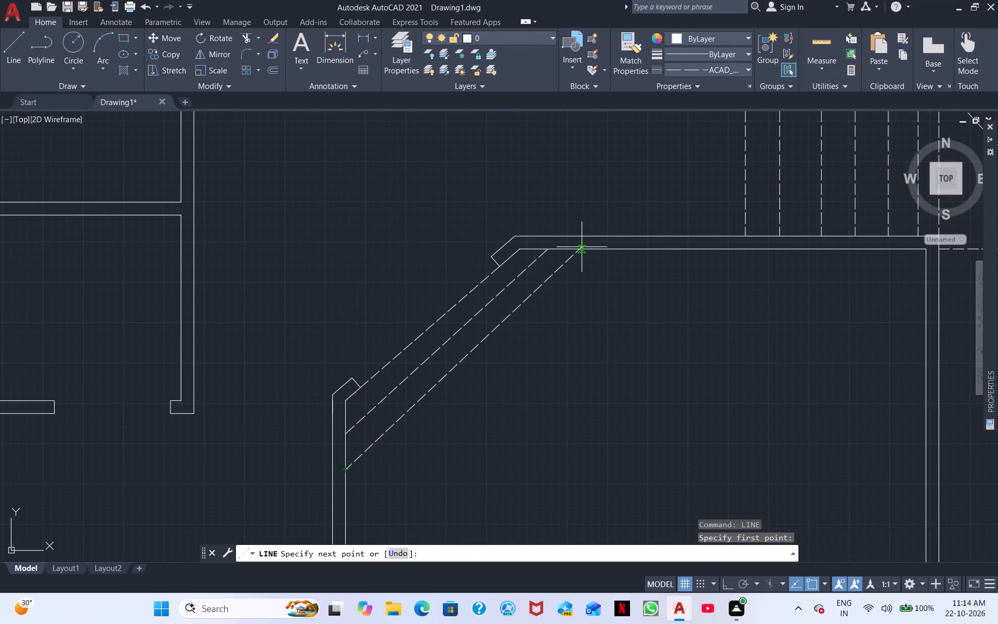
left_click(583, 251)
right_click(592, 338)
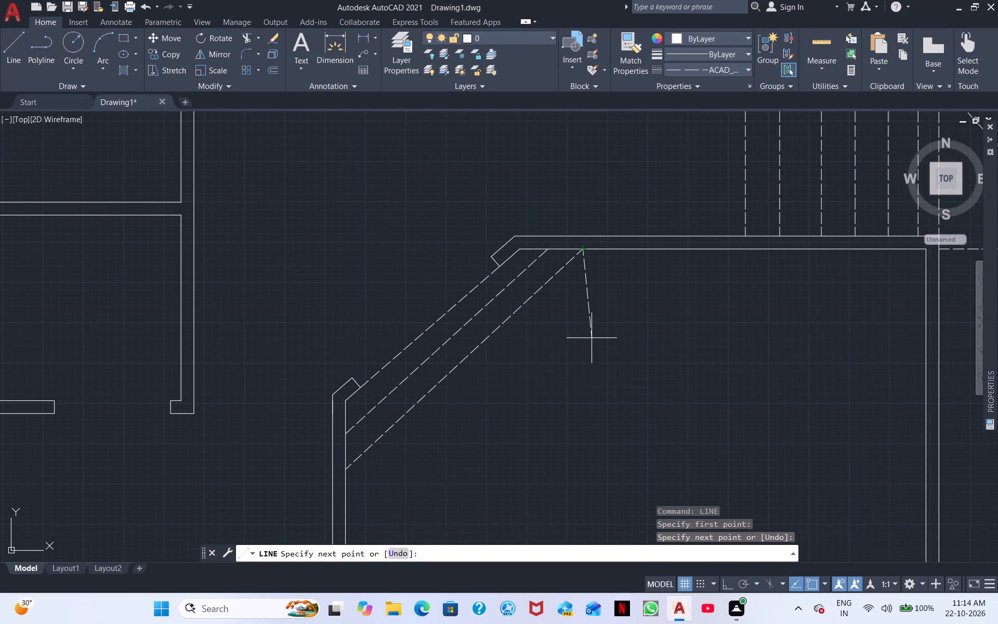
left_click(612, 341)
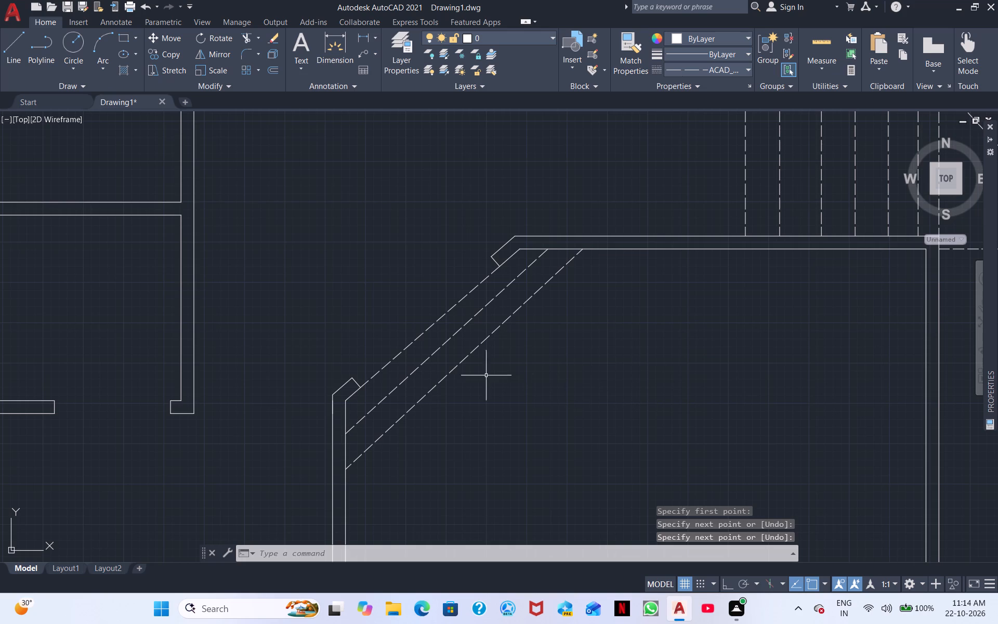
scroll(497, 298, "down", 2)
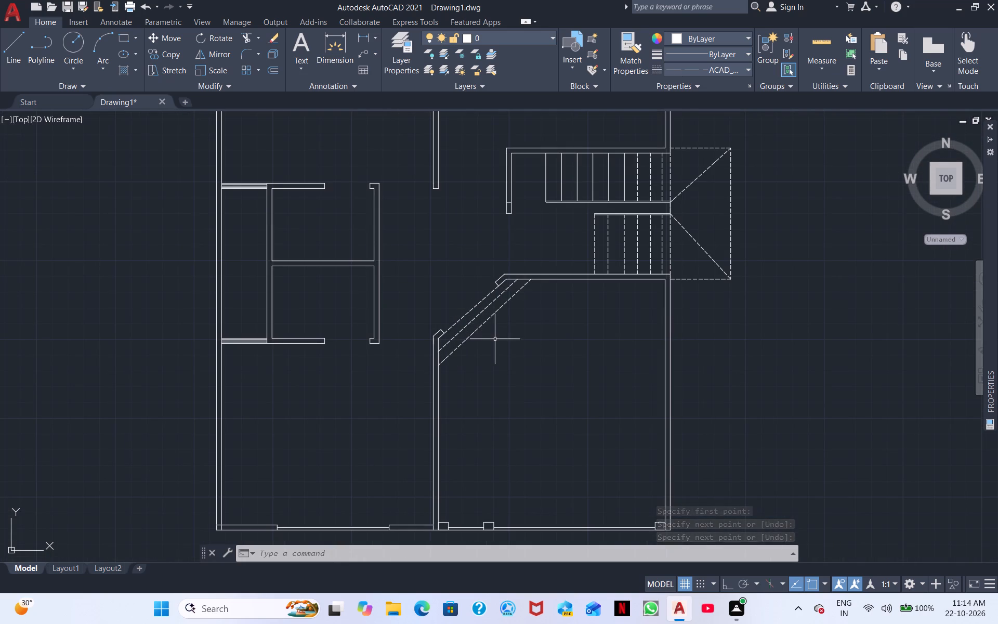
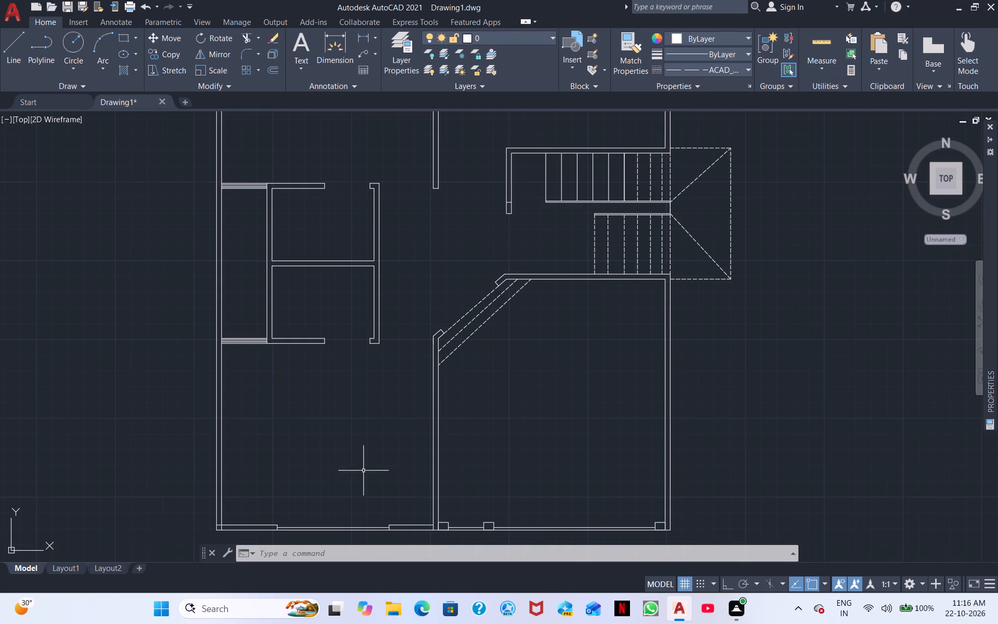
Erase the two inner dashed diagonal lines across the room's chamfered corner opening, keeping the outer dashed line.
left_click_drag(503, 330, 495, 326)
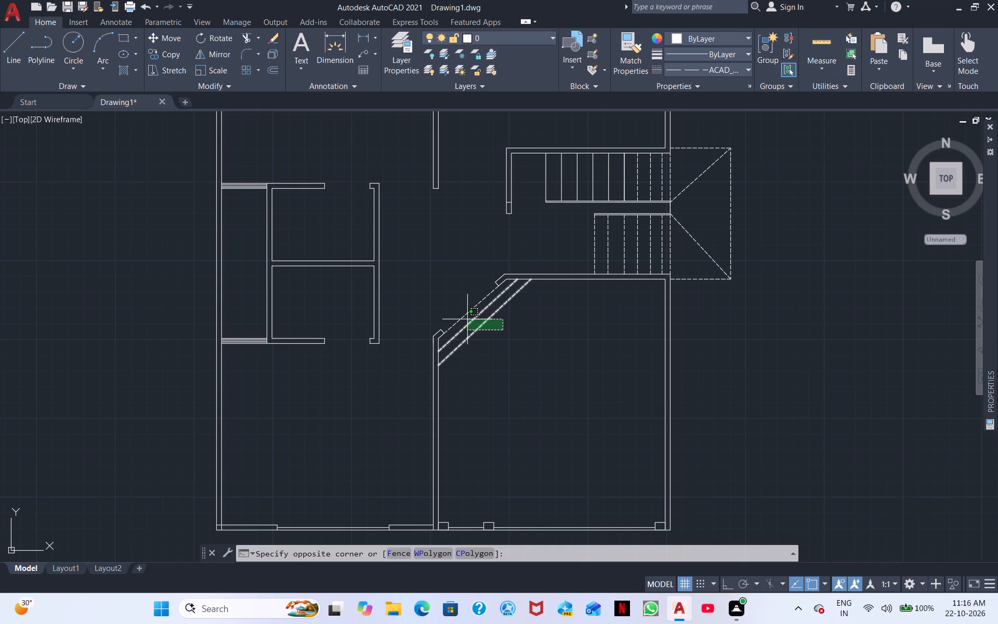
left_click(467, 319)
right_click(524, 385)
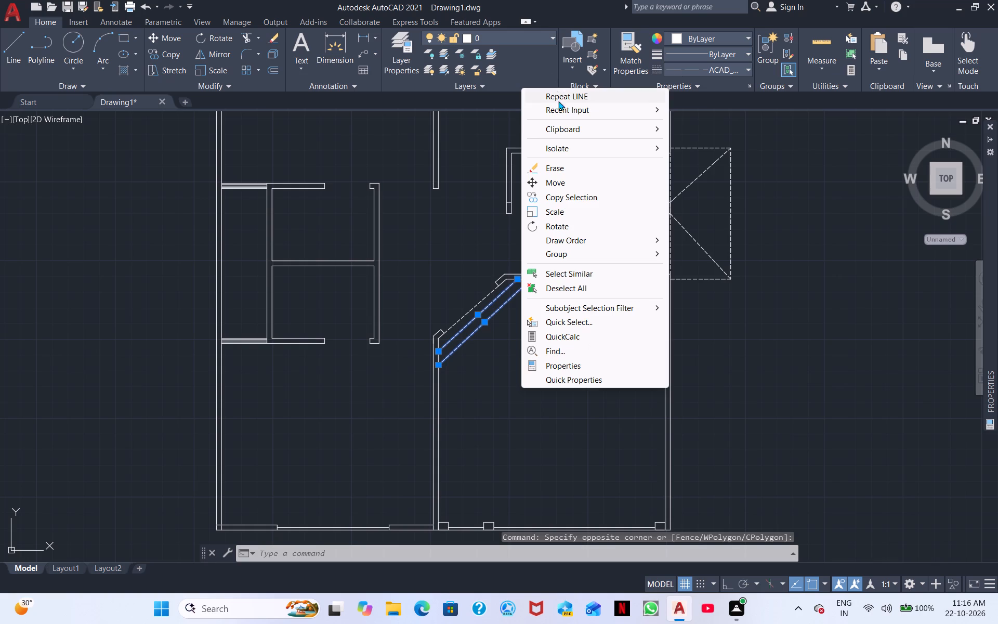
left_click(559, 167)
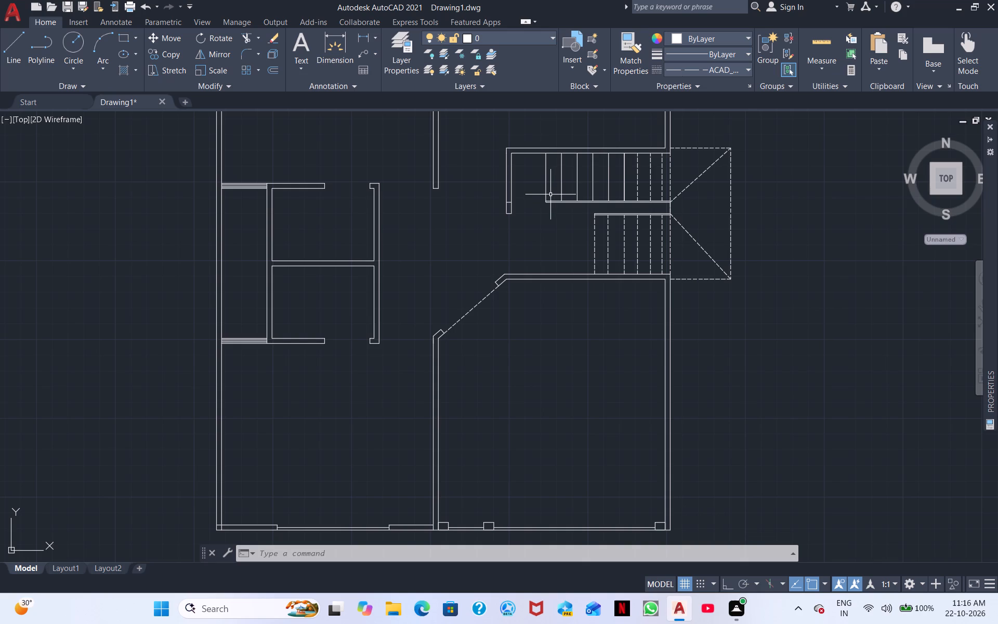
Draw a dashed polyline parallel to the corner opening, from the vertical wall's inner face to the horizontal wall's inner face.
middle_click_drag(553, 190, 452, 285)
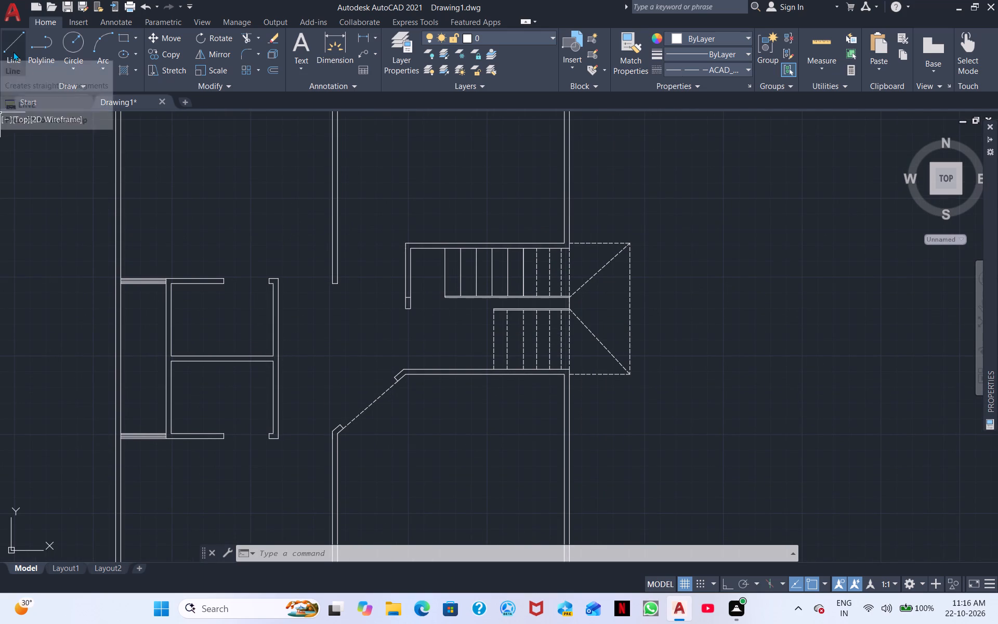
left_click(48, 58)
left_click(707, 64)
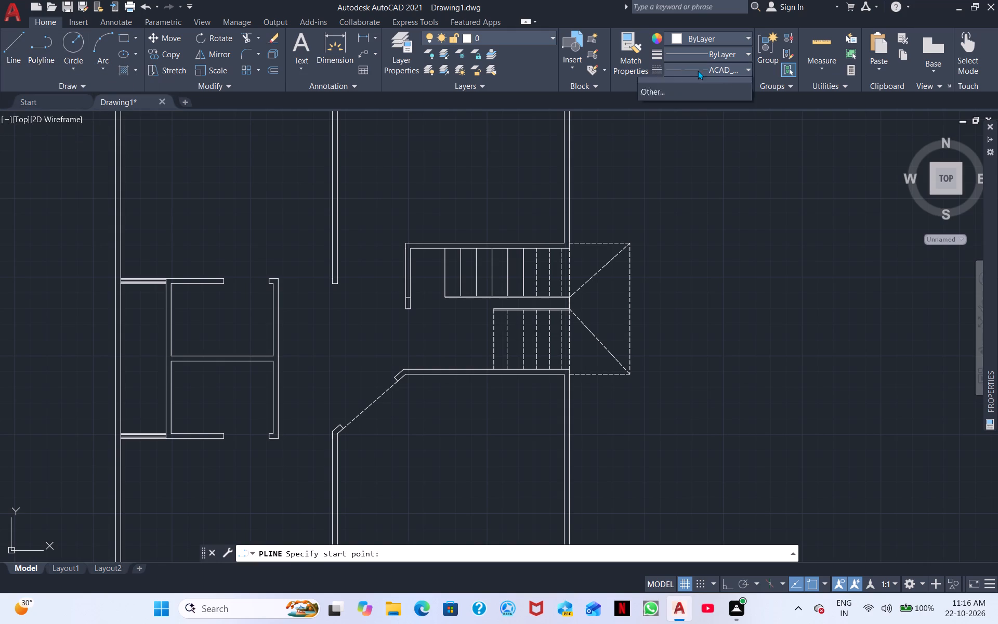
left_click(454, 431)
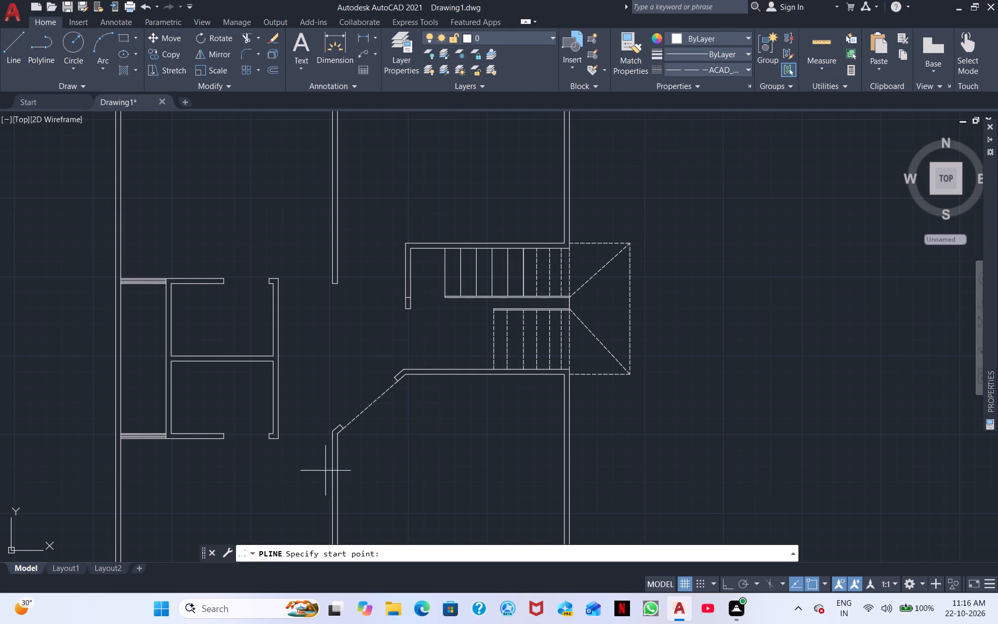
scroll(319, 462, "up", 3)
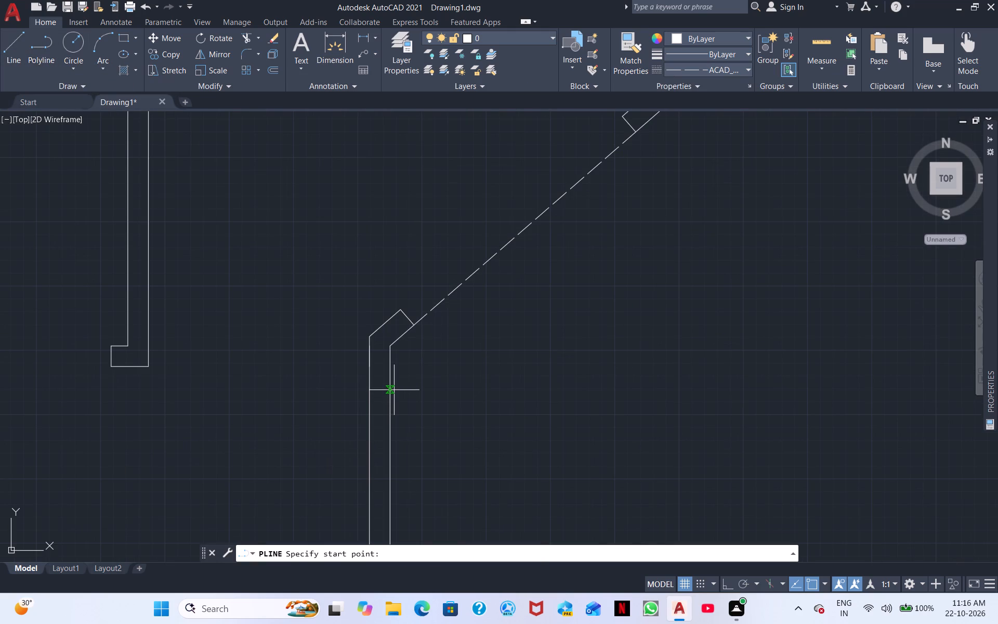
left_click(394, 390)
middle_click_drag(584, 278, 287, 497)
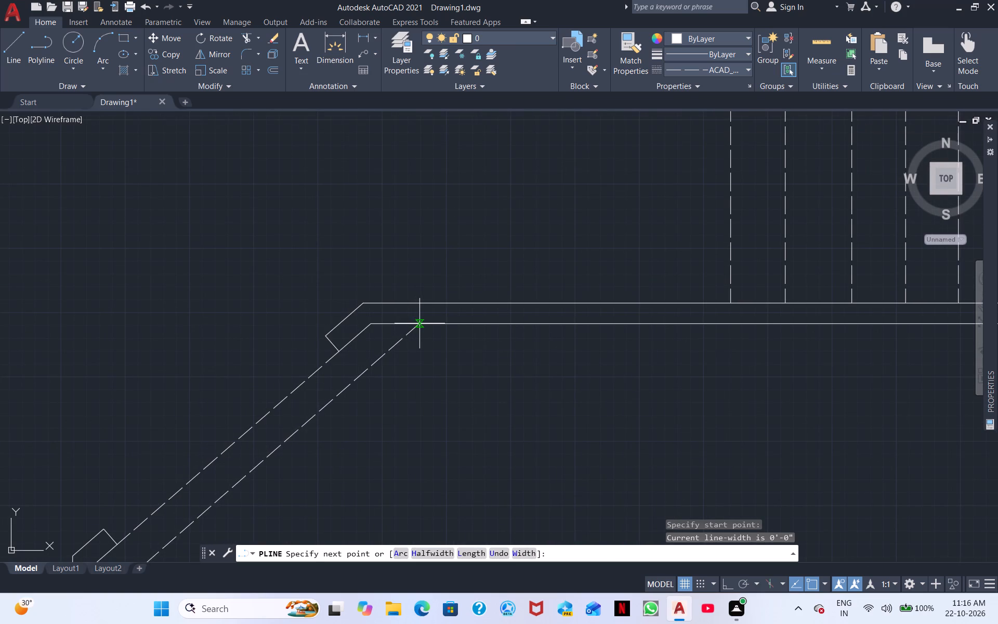
scroll(419, 323, "down", 2)
scroll(418, 324, "up", 3)
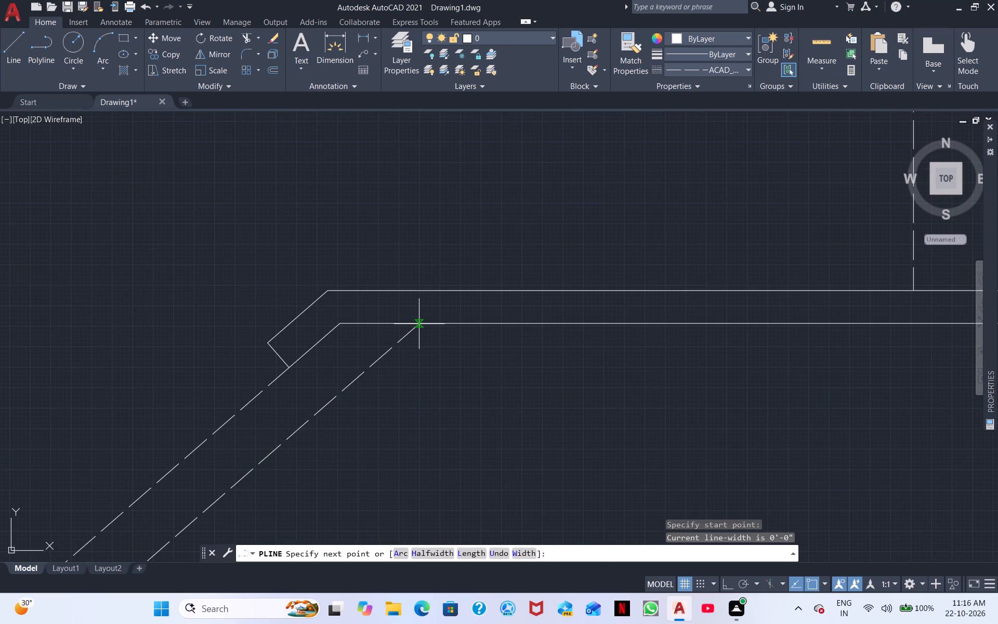
left_click(421, 325)
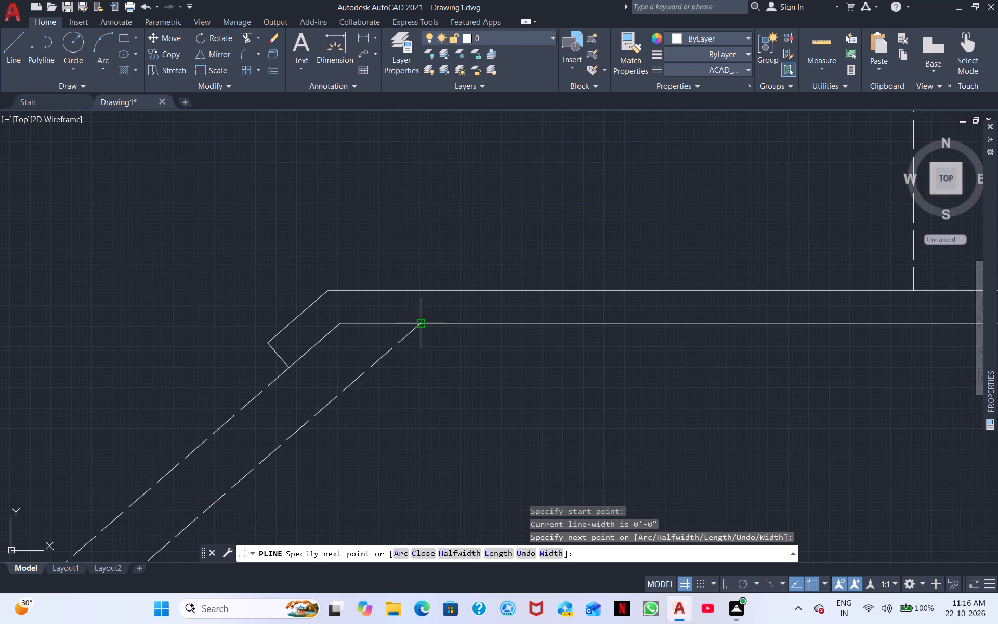
right_click(448, 347)
left_click(477, 356)
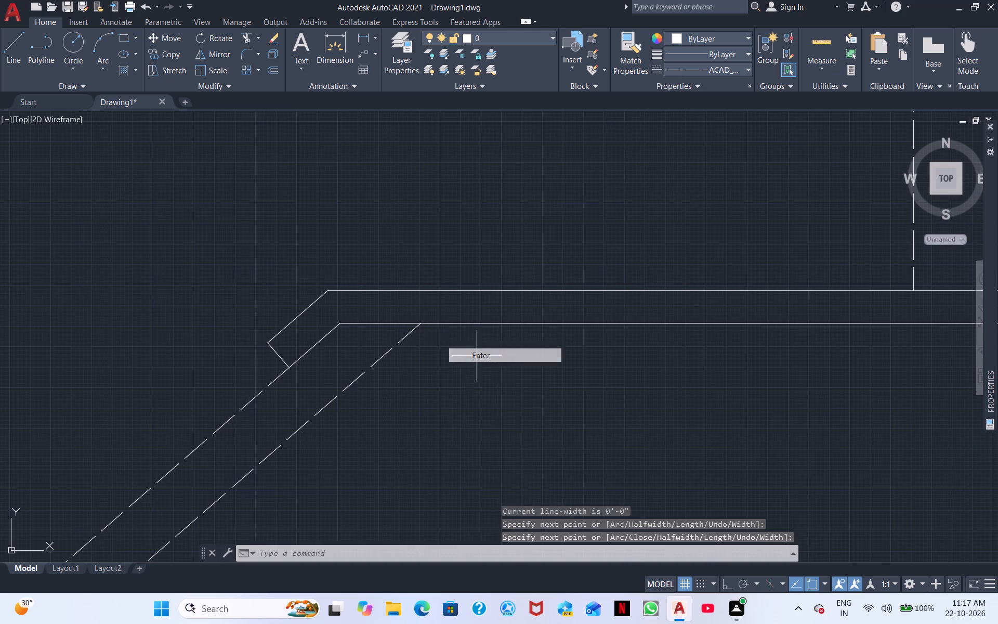
Draw a dashed polyline from the new diagonal's upper part horizontally into the room, then diagonally up to the horizontal wall's inner face.
right_click(435, 379)
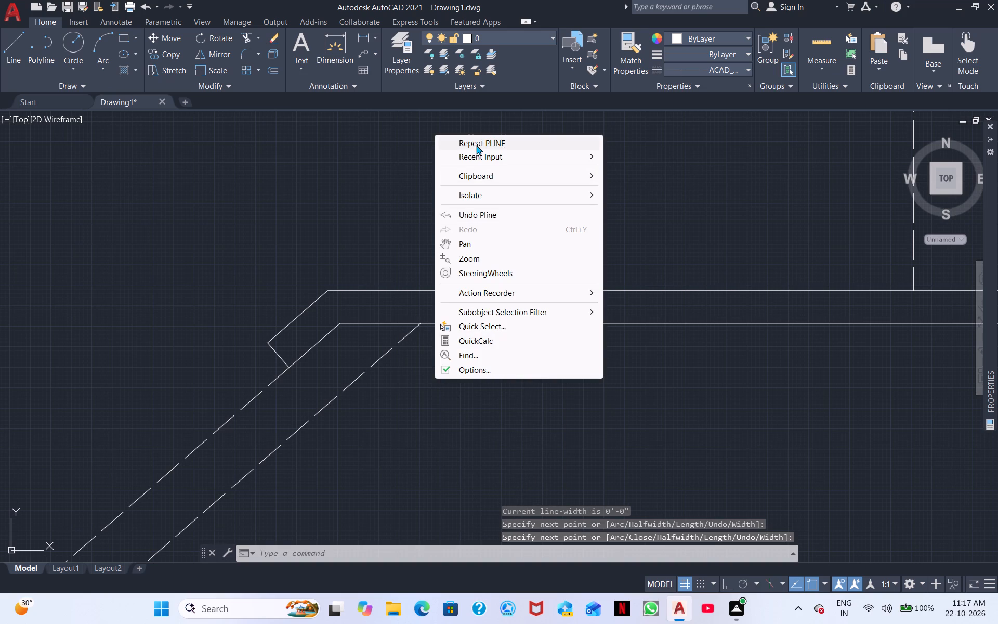
left_click(476, 145)
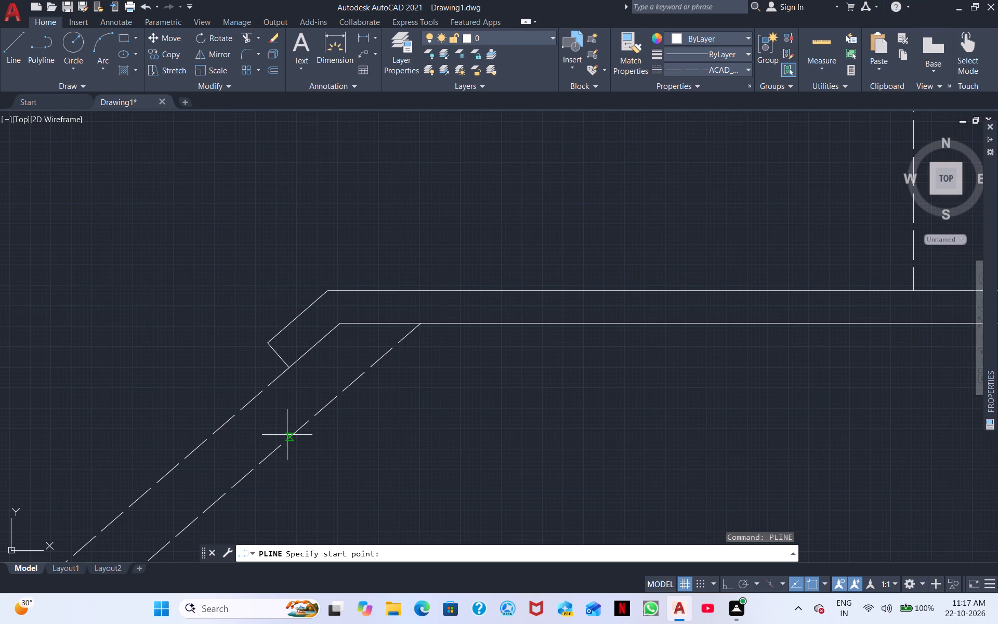
left_click(324, 410)
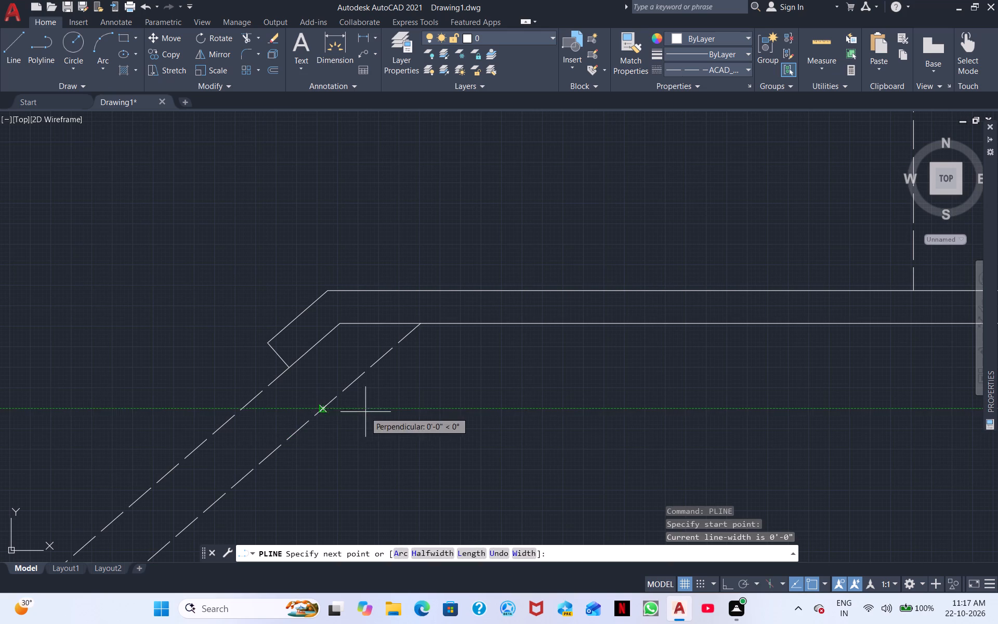
left_click(520, 410)
left_click(528, 409)
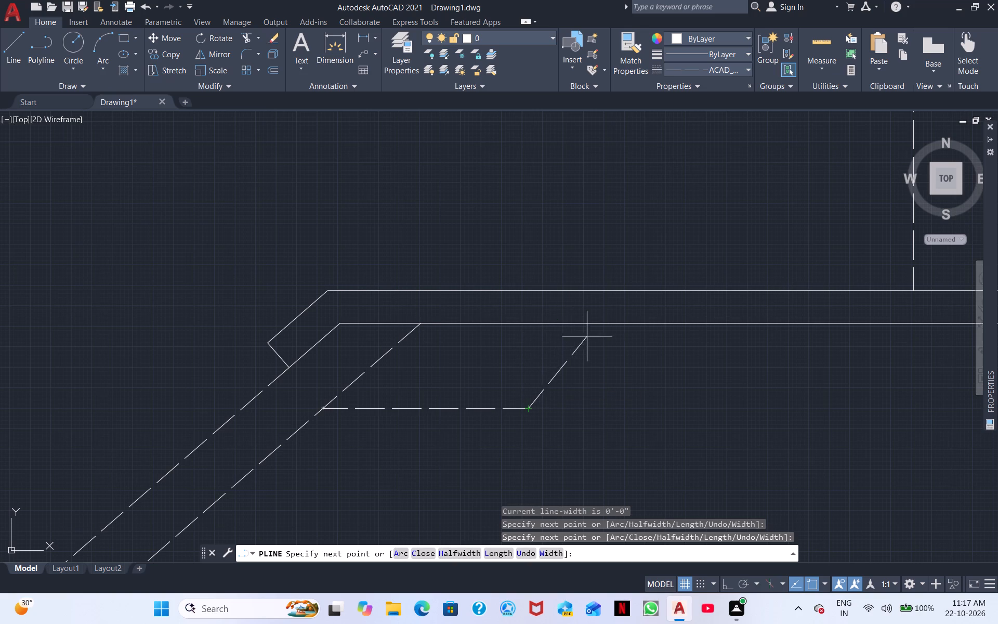
left_click(612, 323)
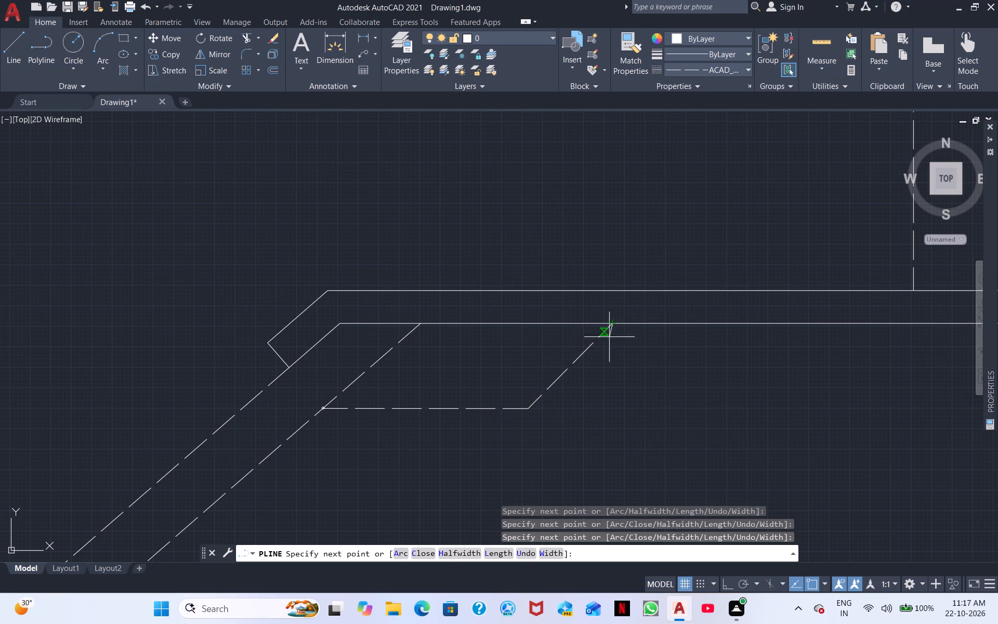
right_click(585, 379)
left_click(622, 166)
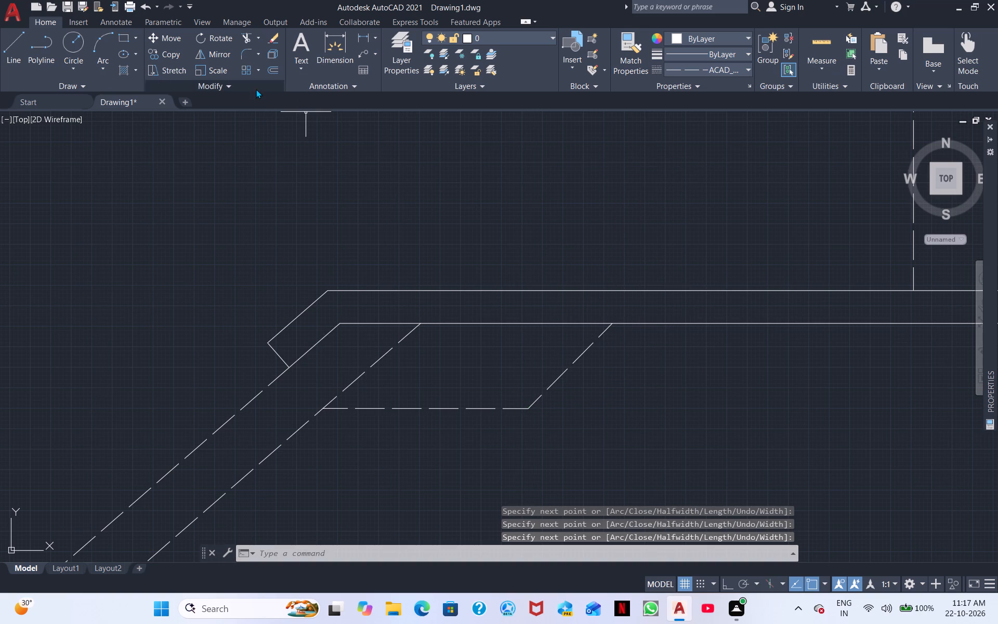
Trim the inner diagonal's upper end between the horizontal dashed segment and the wall.
left_click(242, 32)
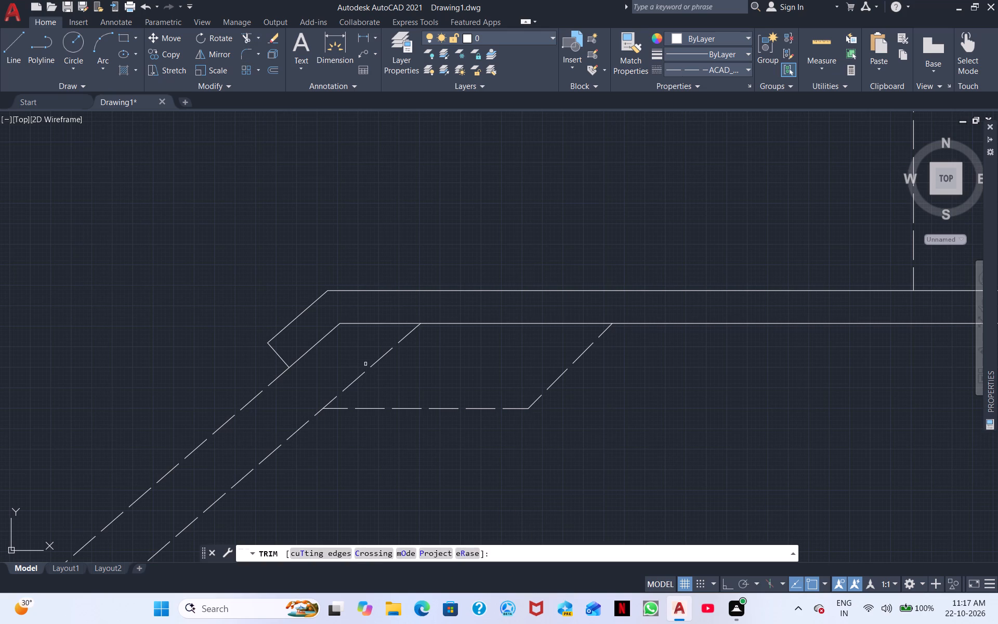
left_click(373, 363)
right_click(400, 378)
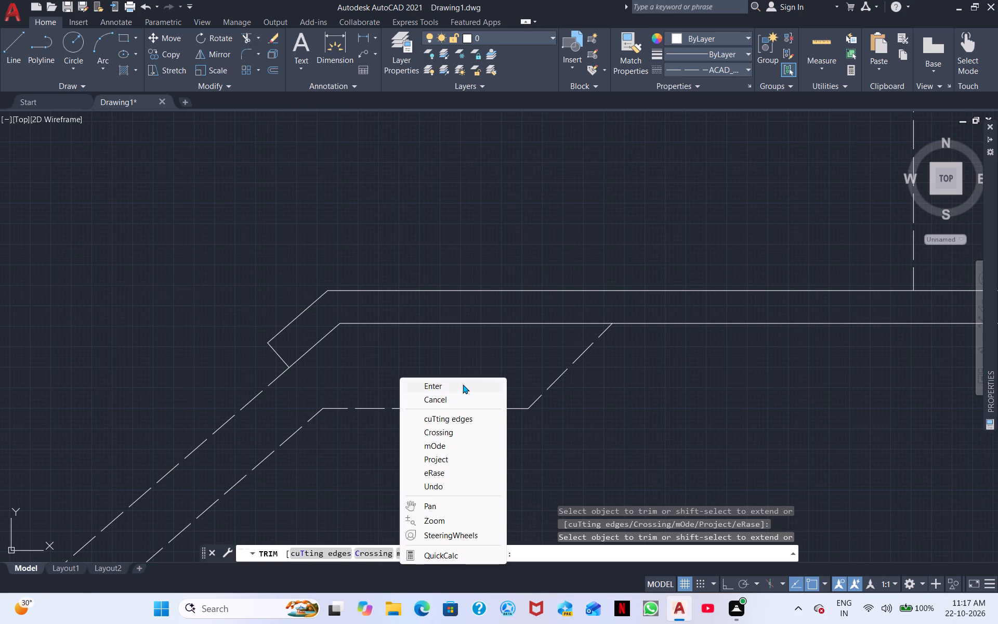
left_click(459, 387)
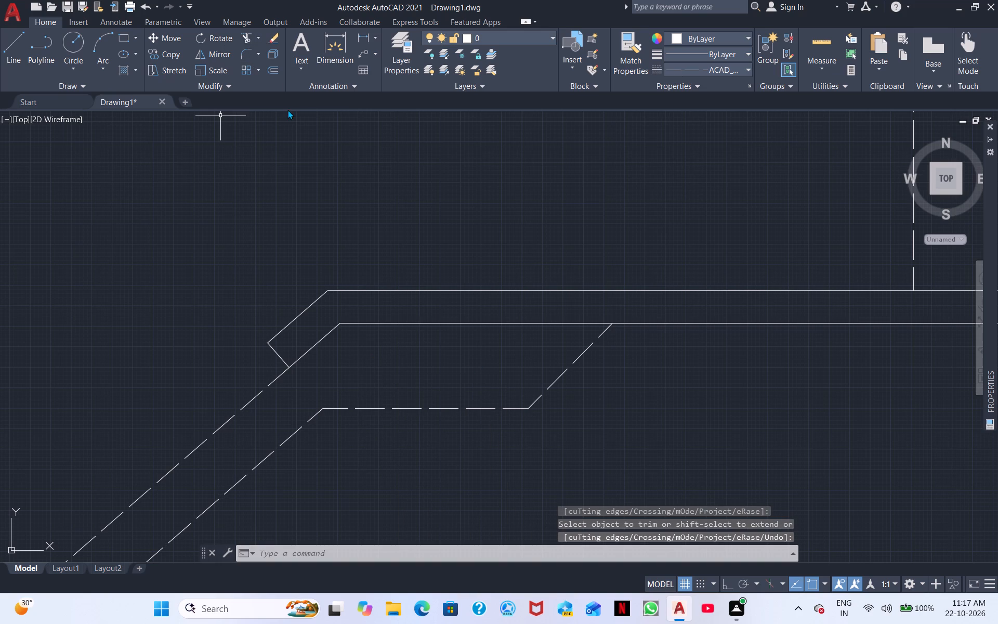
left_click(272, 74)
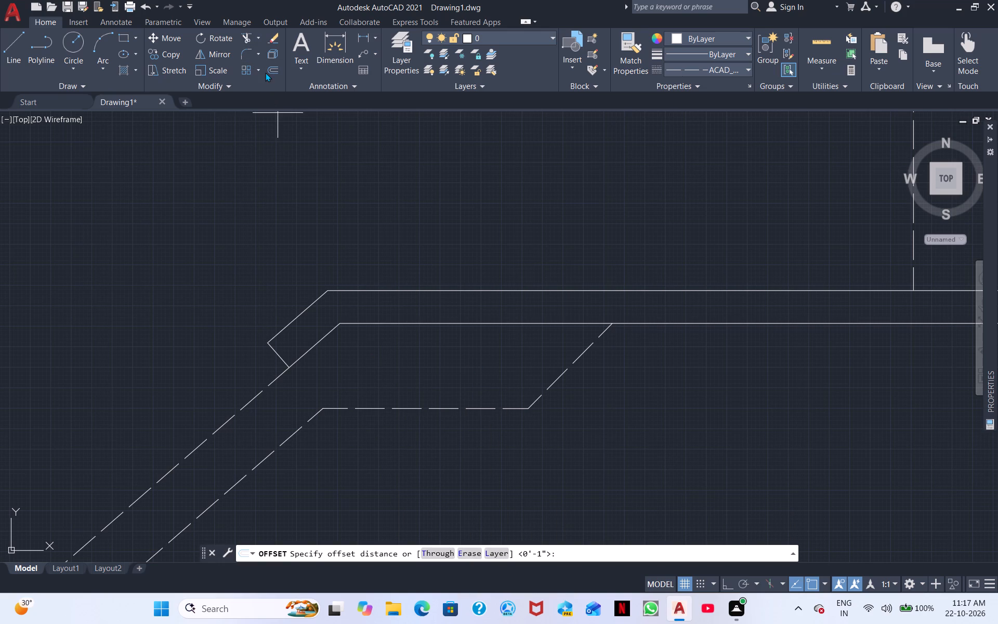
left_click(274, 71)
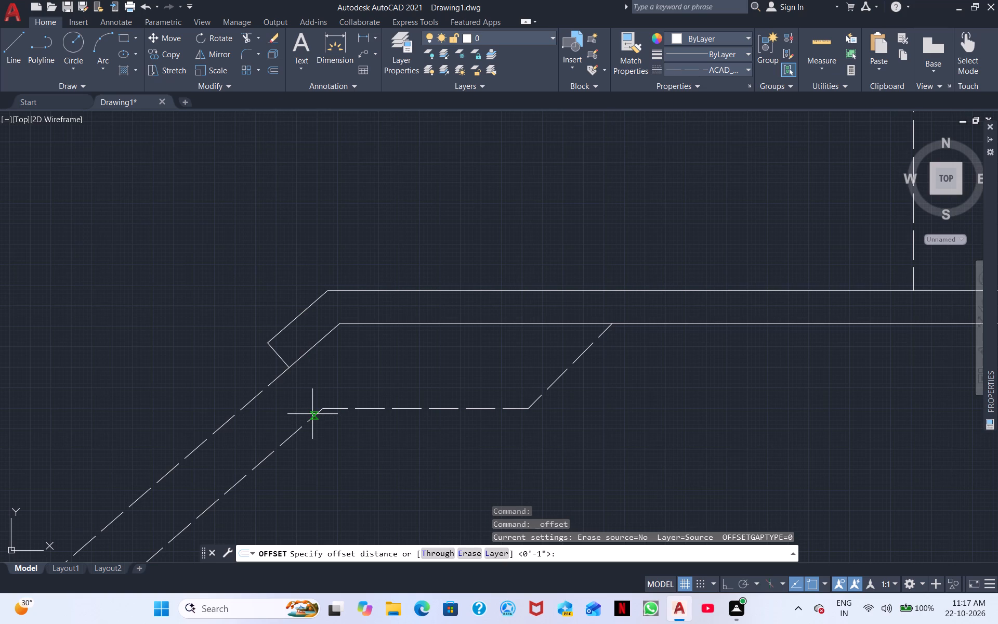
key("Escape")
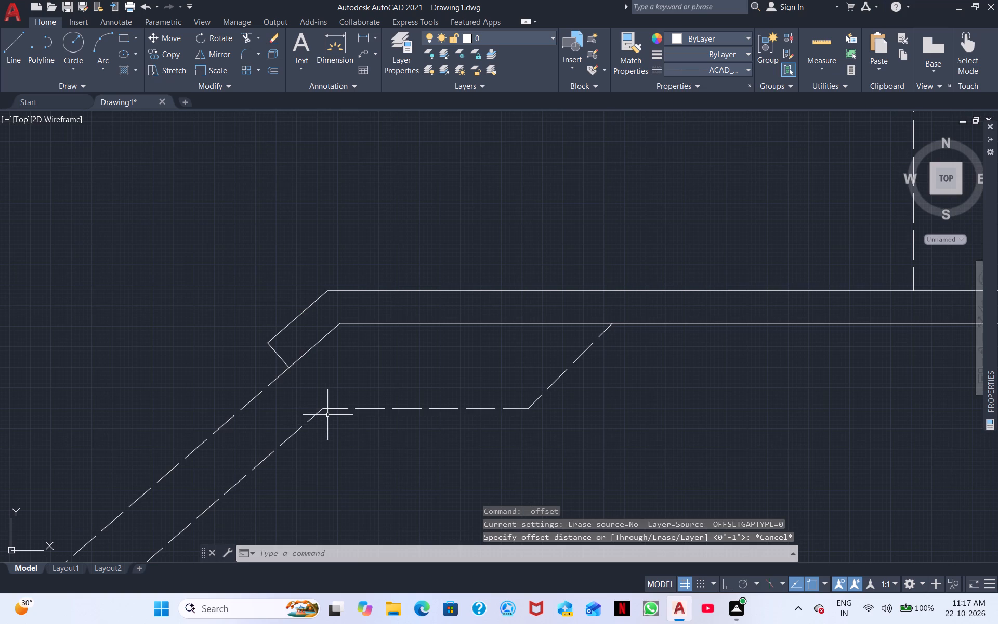
Fillet the trimmed diagonal with the horizontal dashed segment to join them at their corner.
key("f")
key("space")
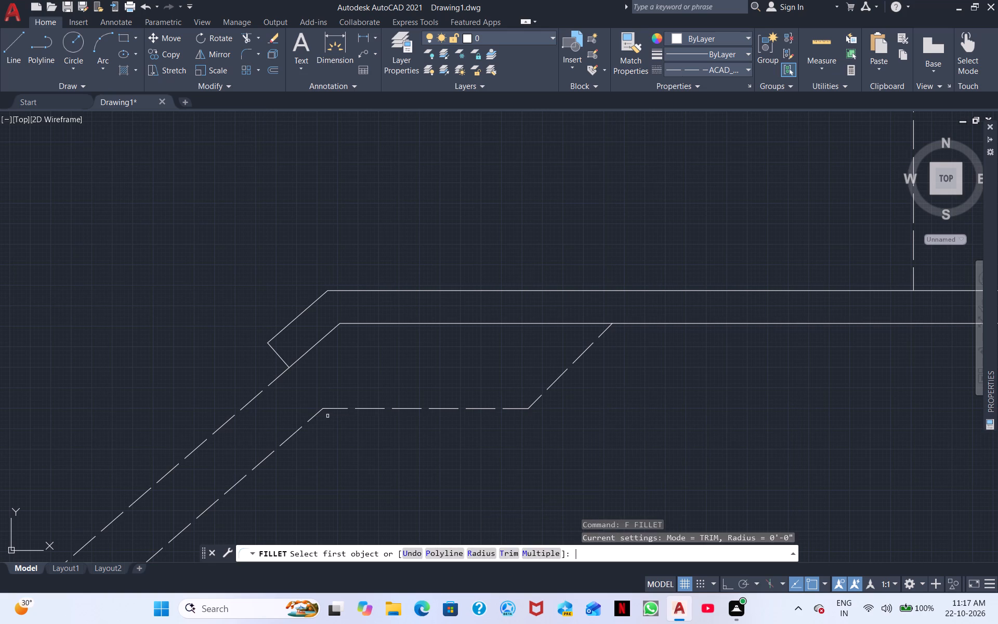
left_click(300, 430)
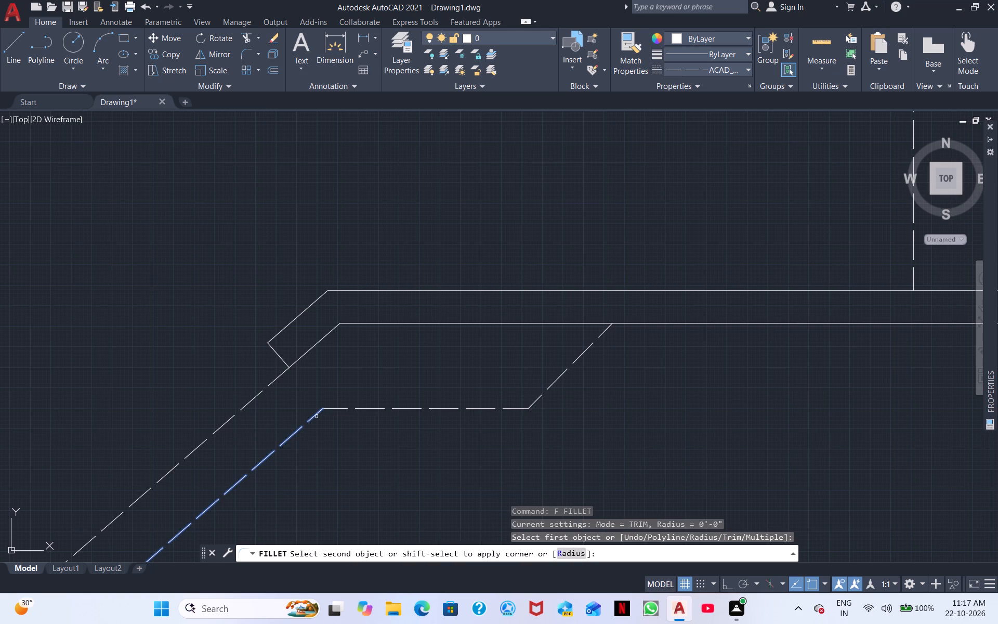
left_click(353, 408)
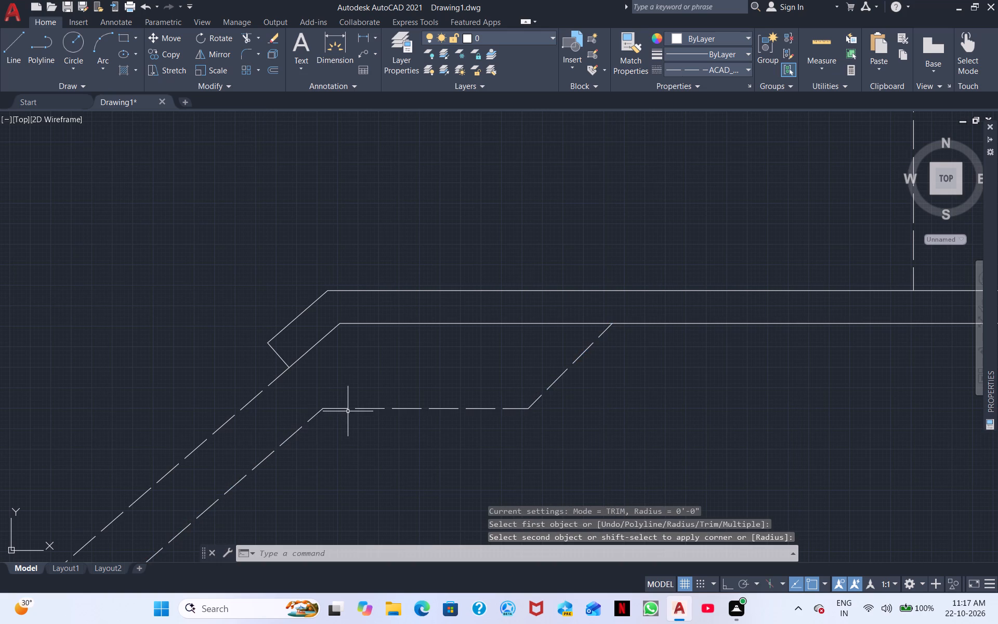
Examine whether the diagonal and the horizontal dashed segments are joined at their corner as one polyline.
left_click_drag(351, 399, 343, 443)
scroll(345, 427, "down", 3)
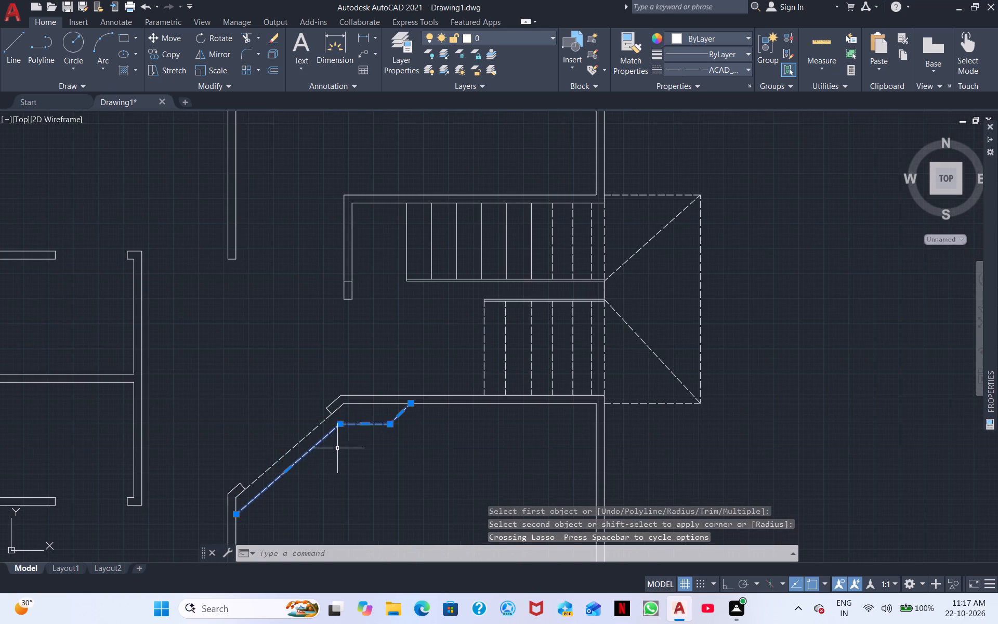
key("Escape")
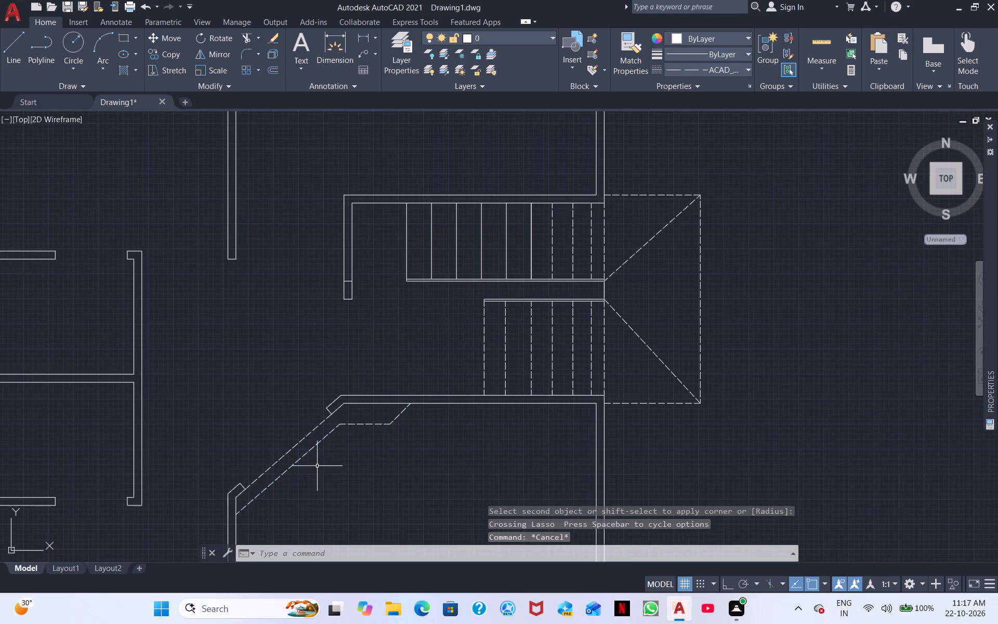
scroll(317, 466, "up", 3)
middle_click_drag(358, 434, 302, 551)
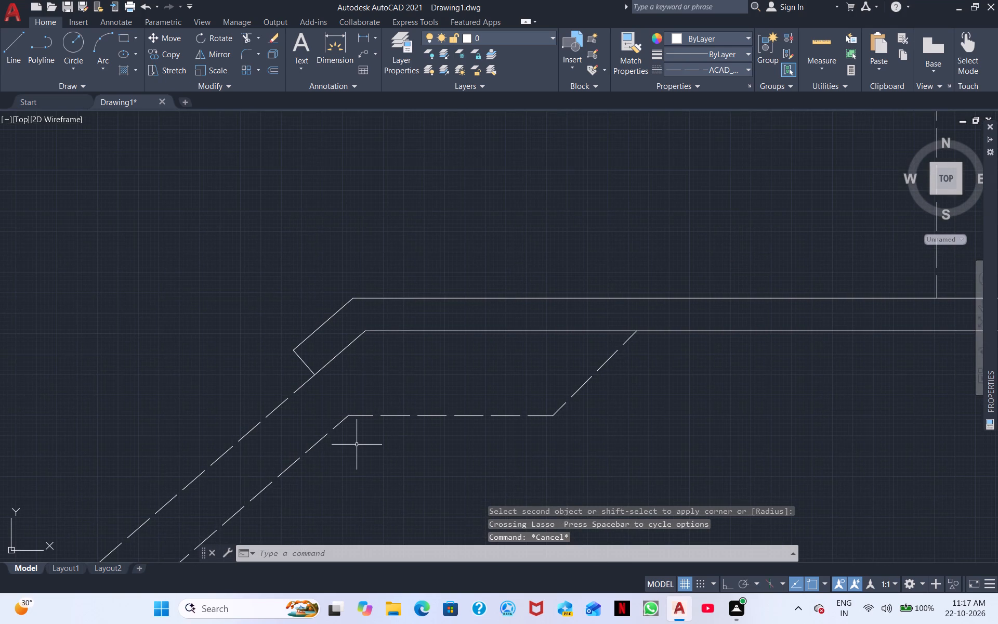
key("Escape")
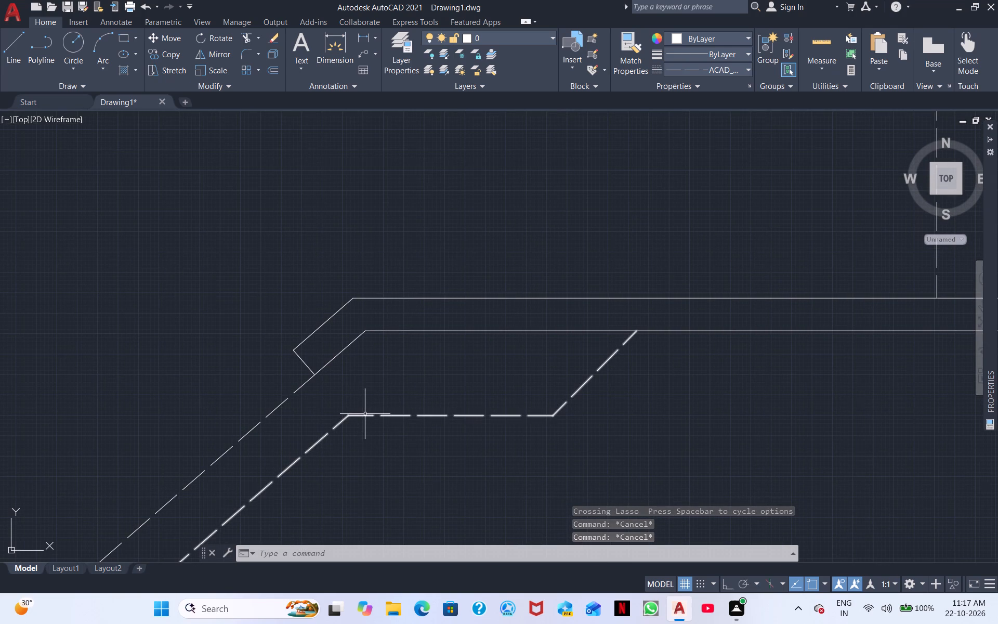
scroll(364, 418, "up", 2)
left_click(361, 414)
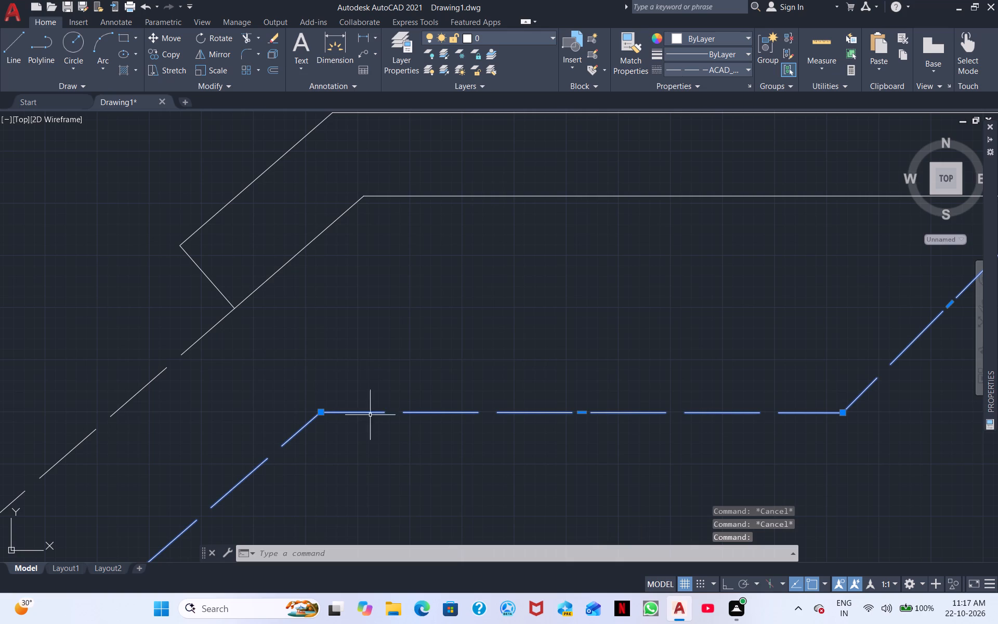
right_click(383, 426)
key("Escape")
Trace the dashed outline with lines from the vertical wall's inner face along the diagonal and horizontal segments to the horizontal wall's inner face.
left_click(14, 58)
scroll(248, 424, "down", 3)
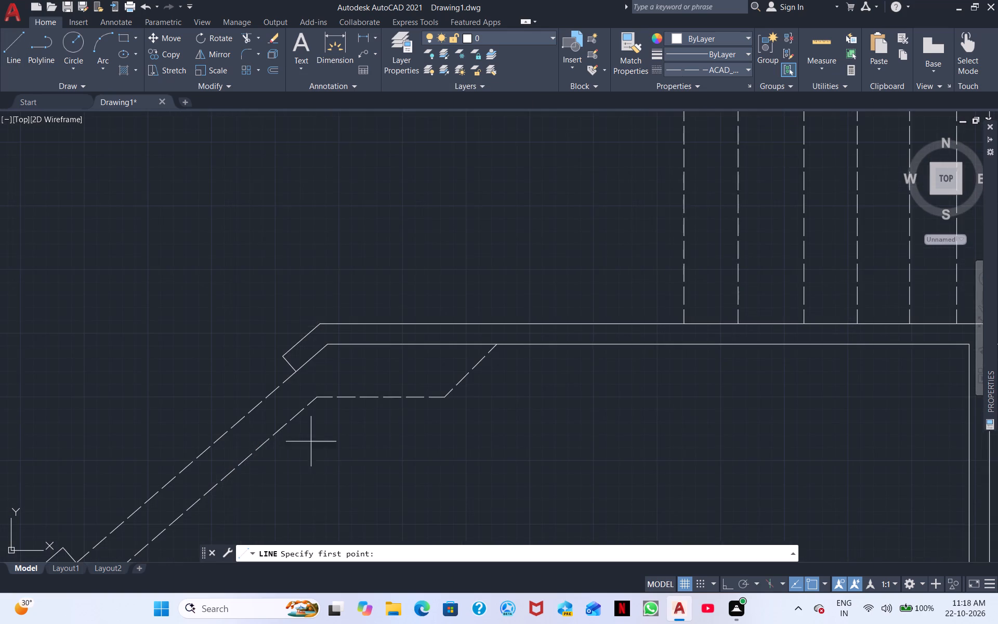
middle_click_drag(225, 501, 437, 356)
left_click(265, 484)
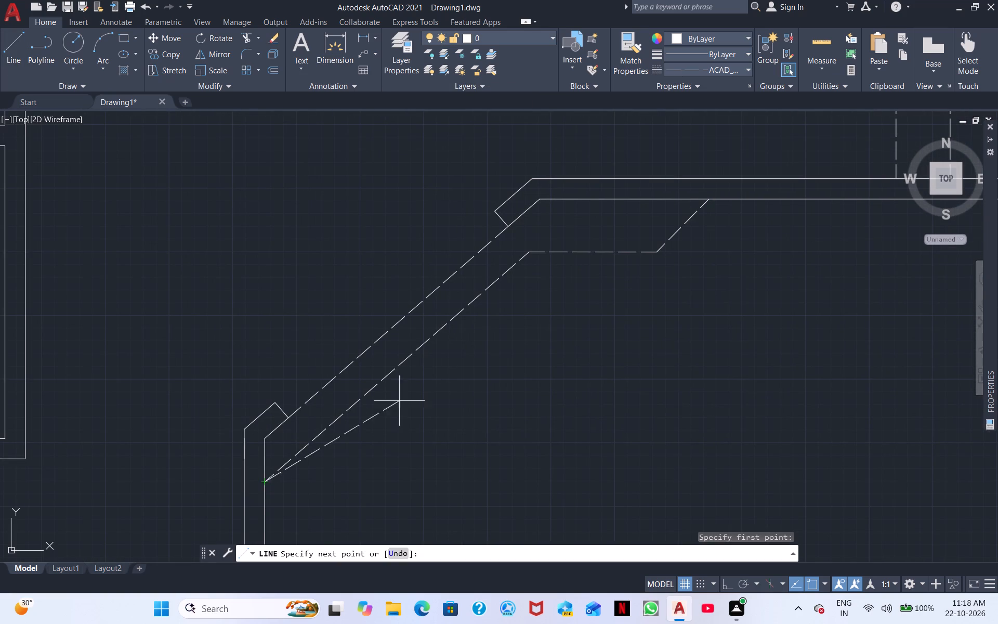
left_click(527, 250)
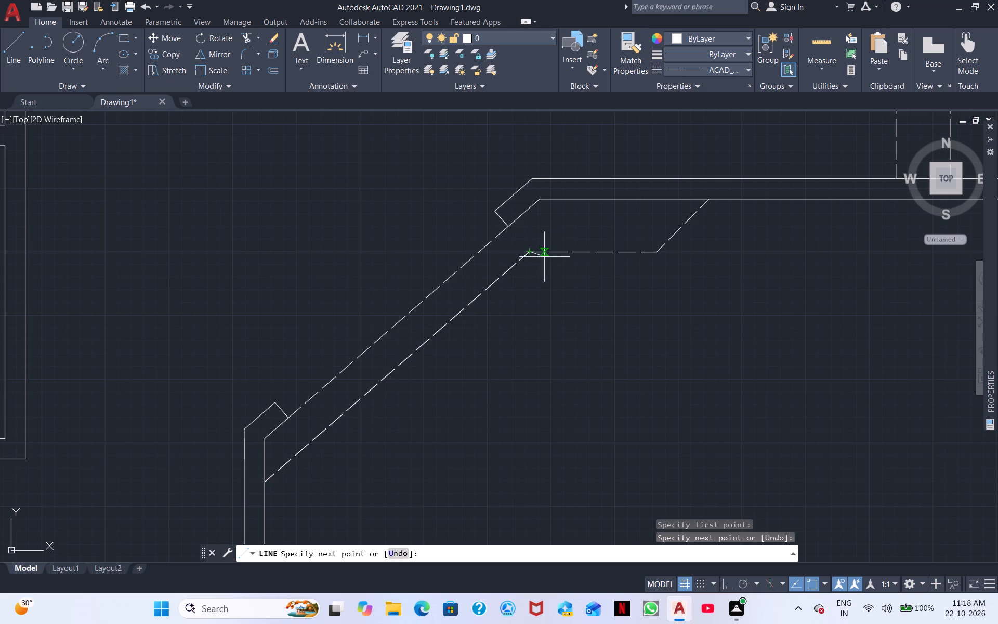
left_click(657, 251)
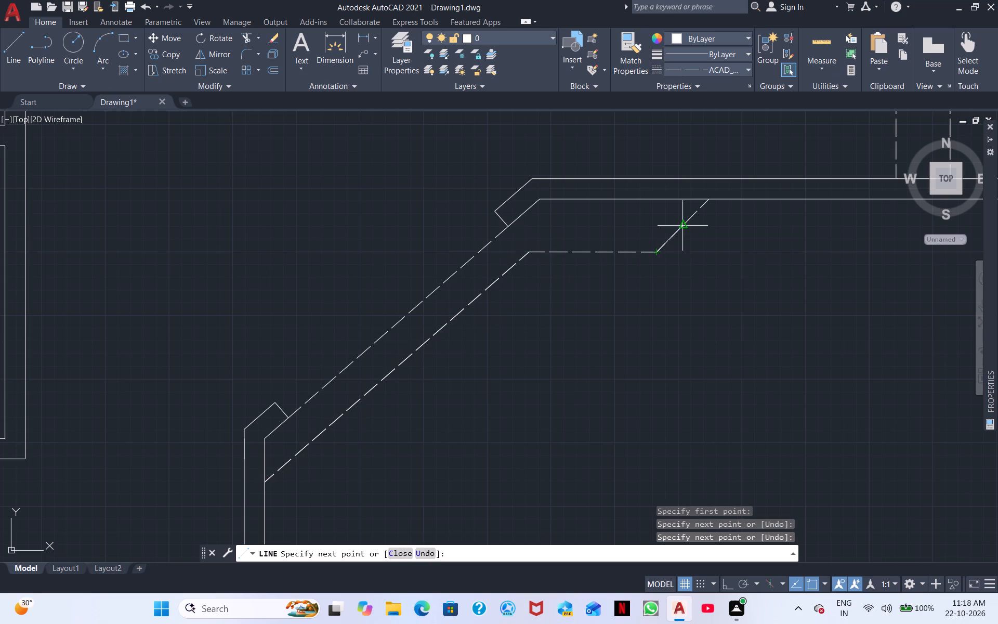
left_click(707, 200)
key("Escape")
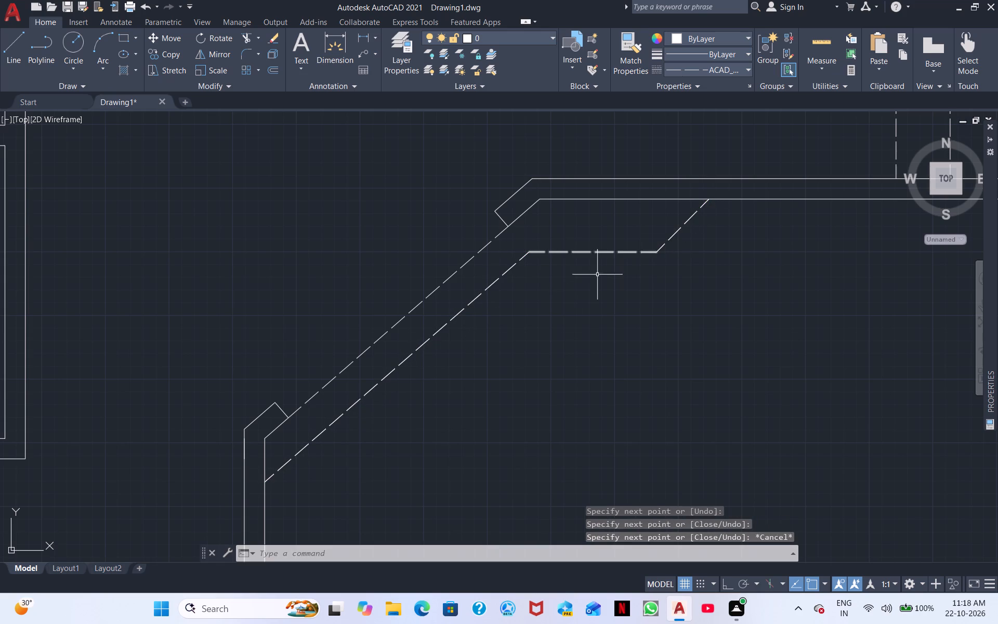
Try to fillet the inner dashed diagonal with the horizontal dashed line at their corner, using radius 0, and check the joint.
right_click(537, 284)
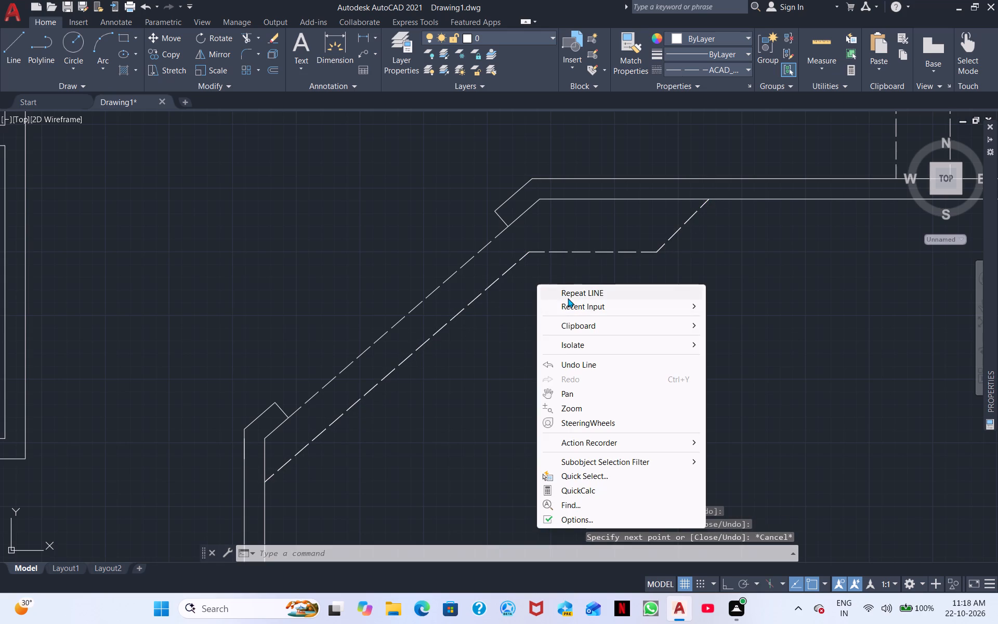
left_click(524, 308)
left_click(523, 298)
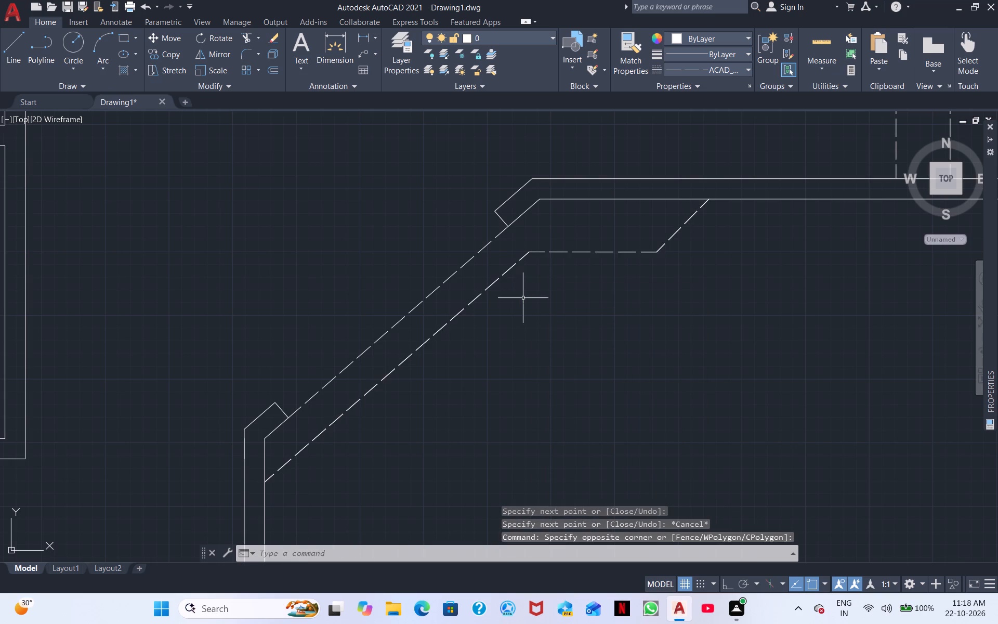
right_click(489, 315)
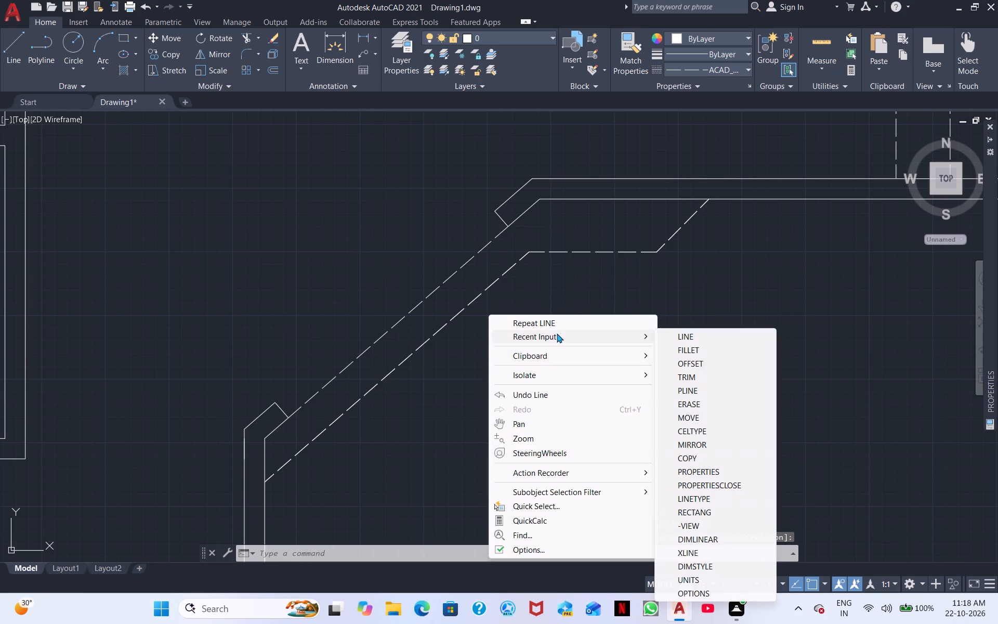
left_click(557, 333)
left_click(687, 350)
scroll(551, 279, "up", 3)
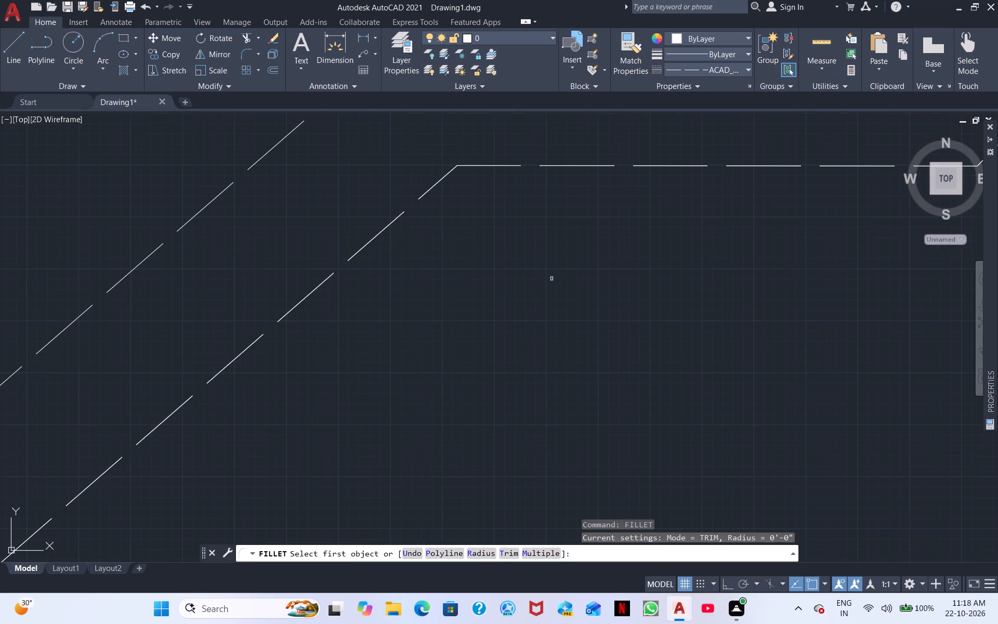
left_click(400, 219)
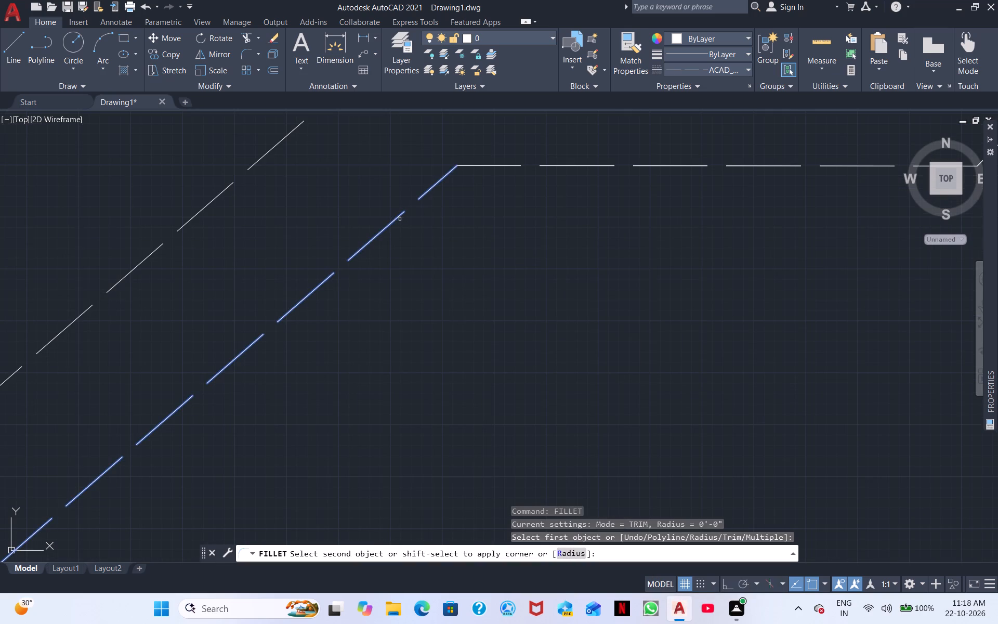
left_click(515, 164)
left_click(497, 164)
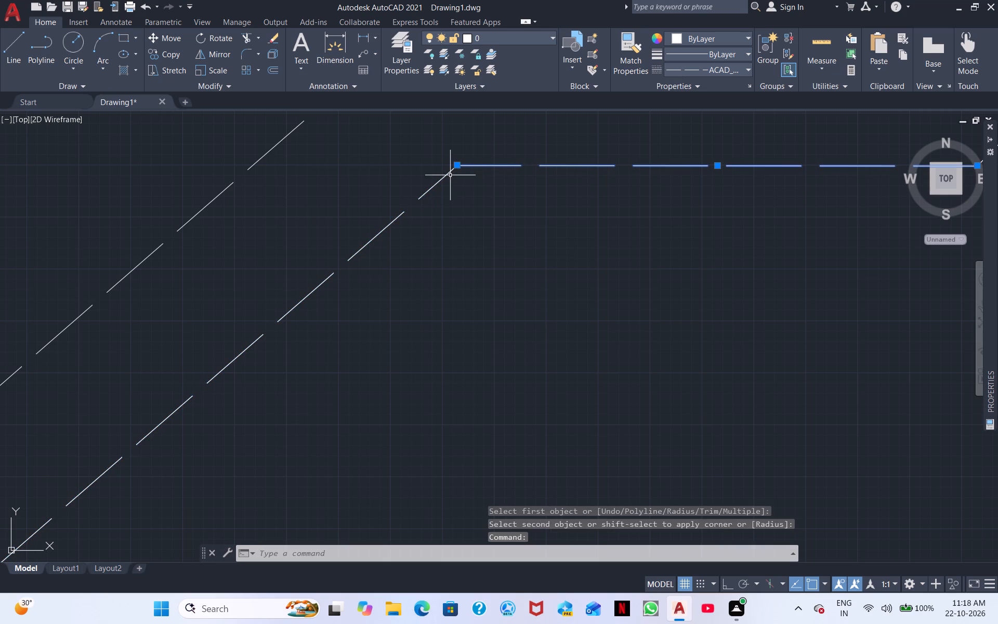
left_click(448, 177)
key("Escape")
Erase the inner dashed outline's long diagonal, horizontal and short diagonal segments, leaving the dashed line across the chamfered opening.
scroll(447, 200, "down", 2)
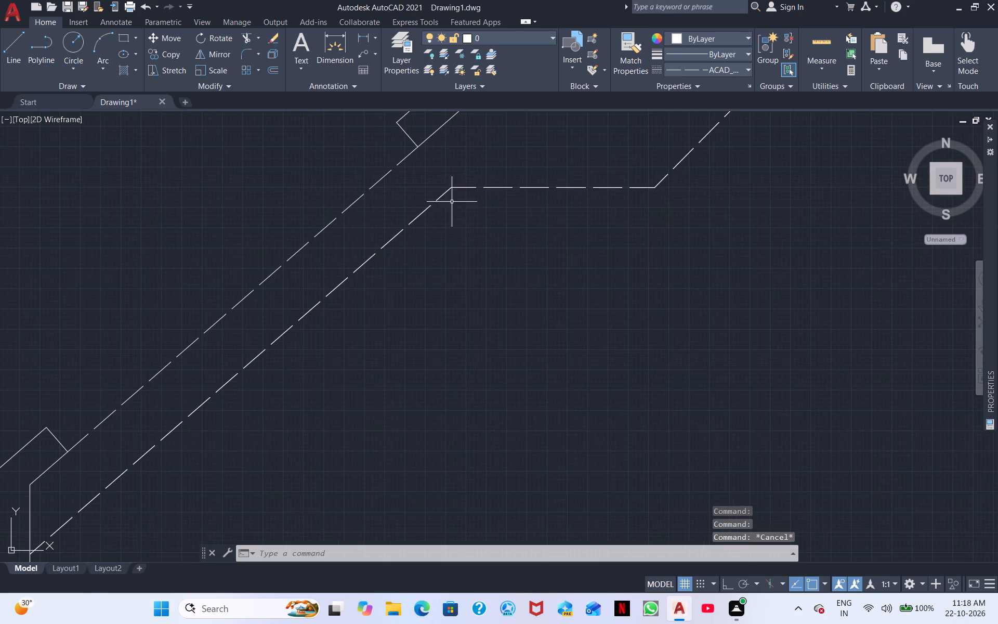
scroll(473, 232, "down", 2)
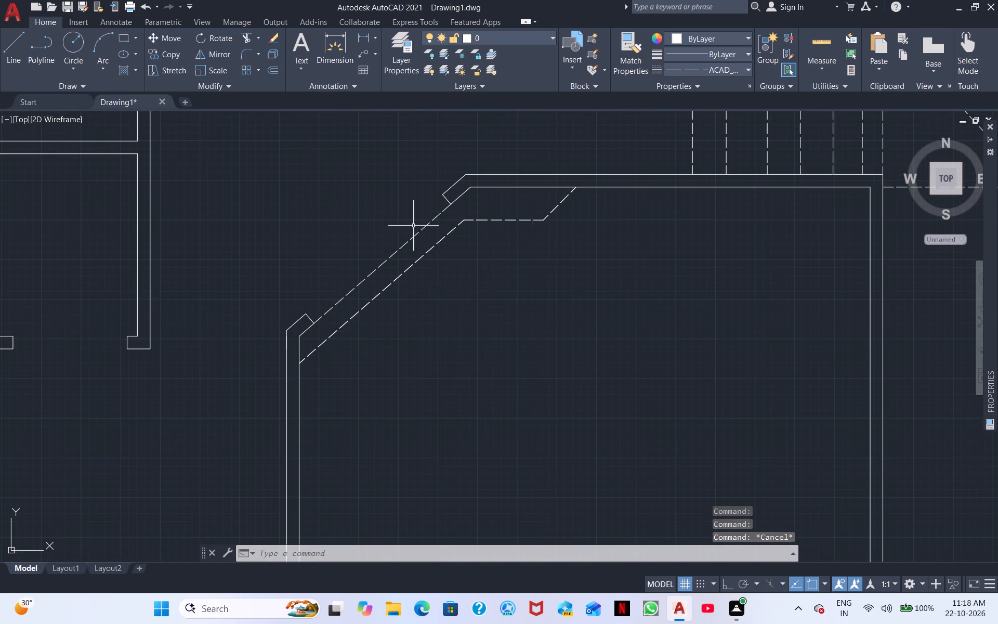
scroll(413, 226, "up", 4)
left_click_drag(673, 285, 659, 280)
left_click(583, 263)
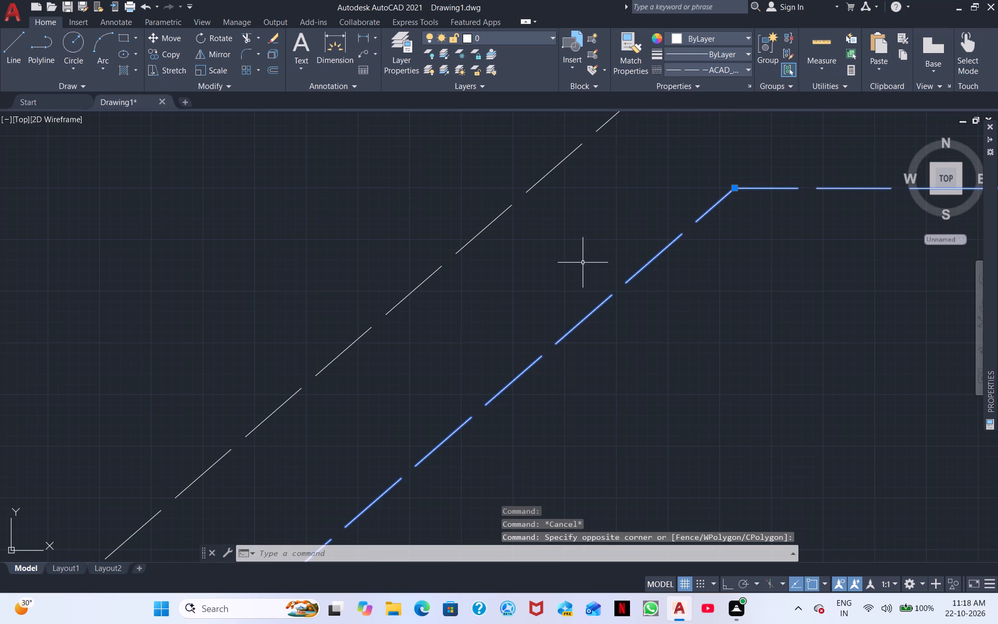
right_click(583, 263)
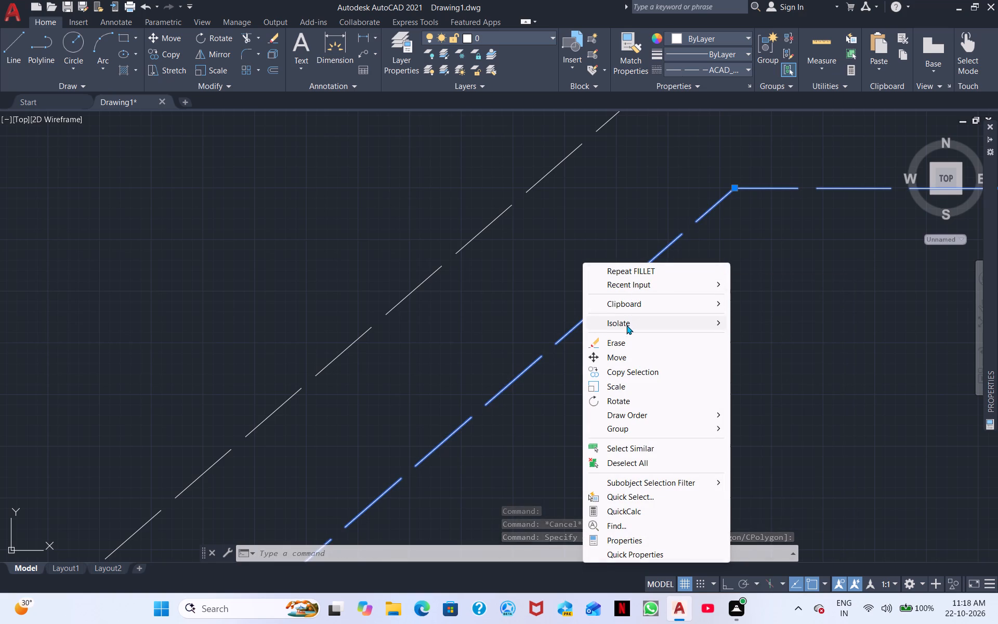
left_click(623, 340)
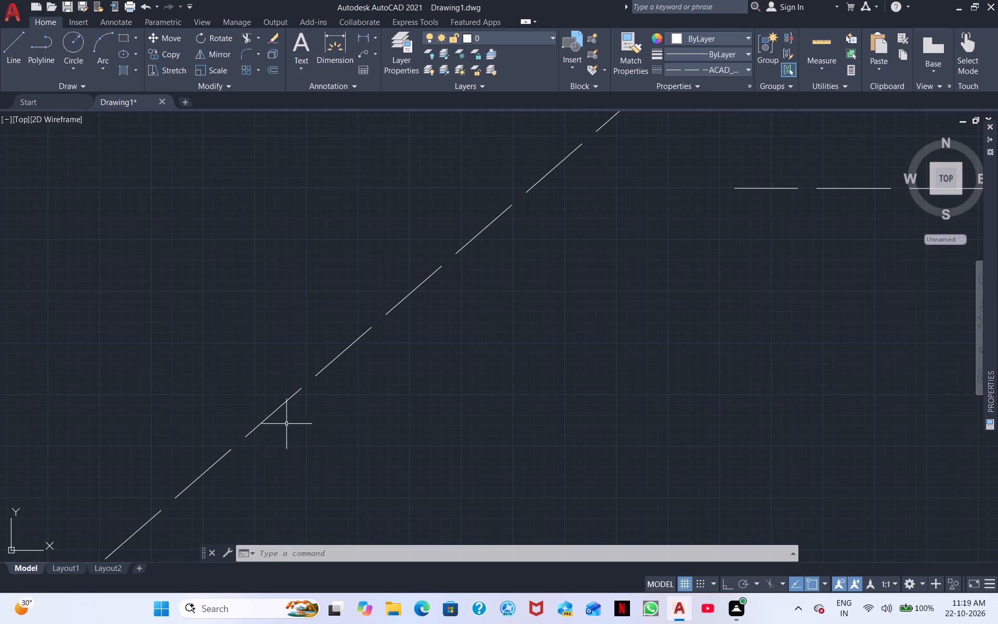
scroll(286, 429, "down", 1)
middle_click_drag(333, 458, 241, 398)
scroll(241, 398, "down", 2)
middle_click_drag(285, 439, 453, 396)
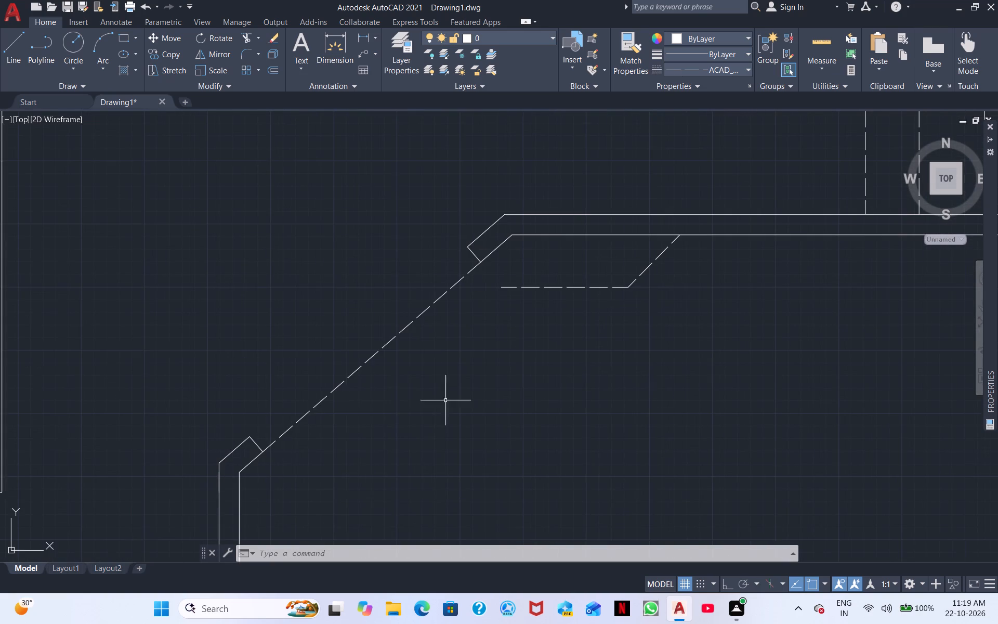
left_click_drag(653, 298, 637, 298)
left_click(560, 276)
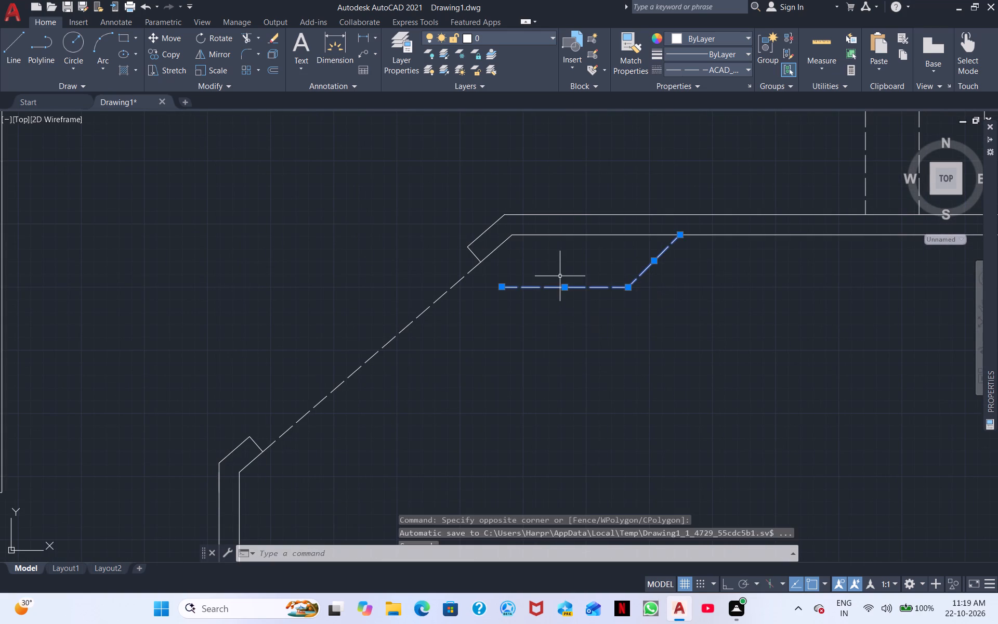
right_click(555, 282)
left_click(632, 293)
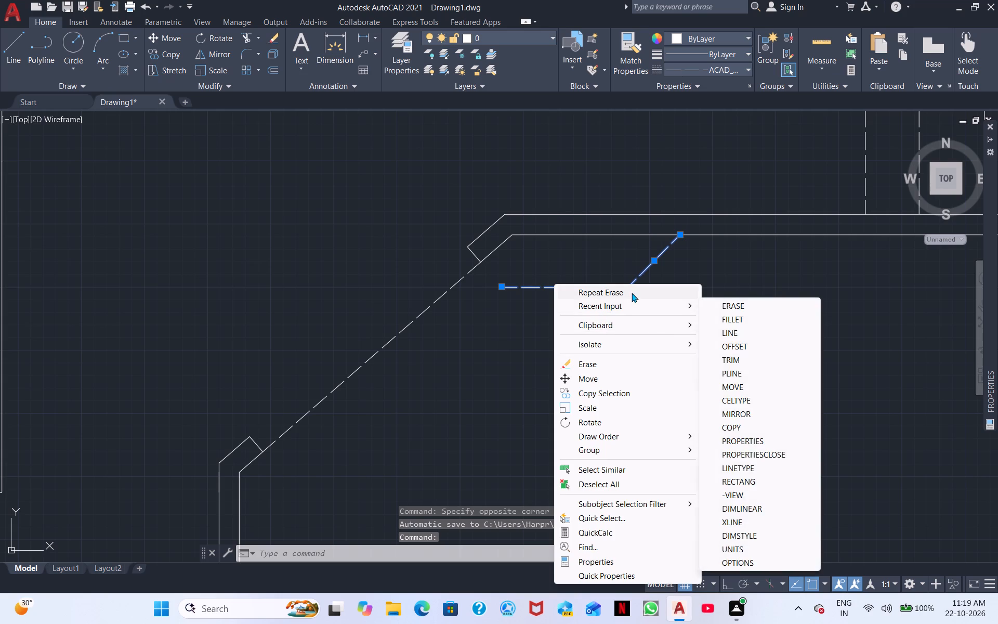
Draw a dashed line from the vertical wall's inner face up into the room, roughly parallel to the dashed line across the opening.
left_click(3, 61)
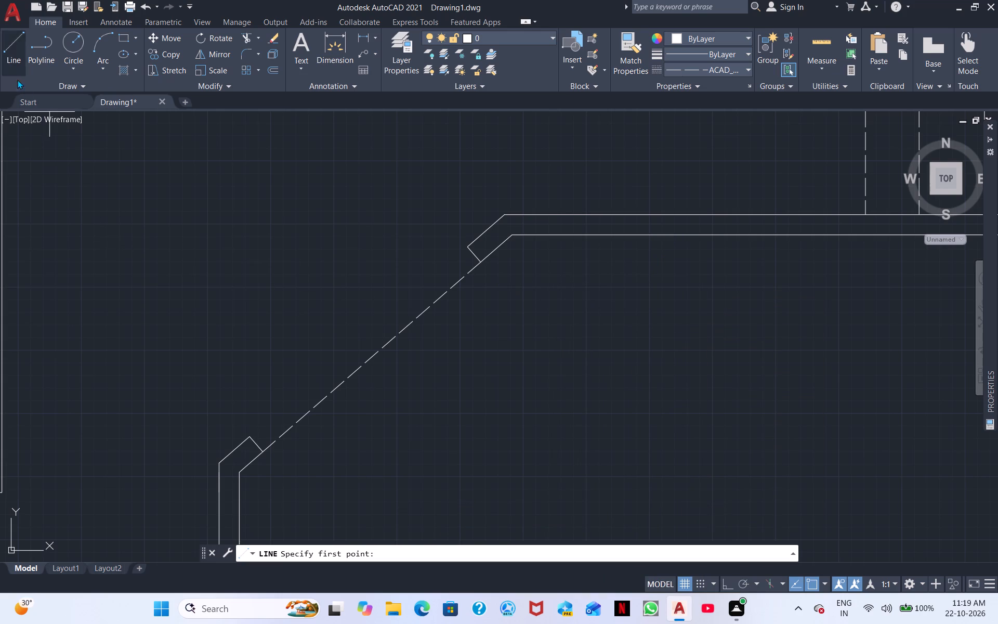
scroll(289, 400, "down", 2)
middle_click_drag(314, 446, 302, 397)
scroll(302, 397, "up", 2)
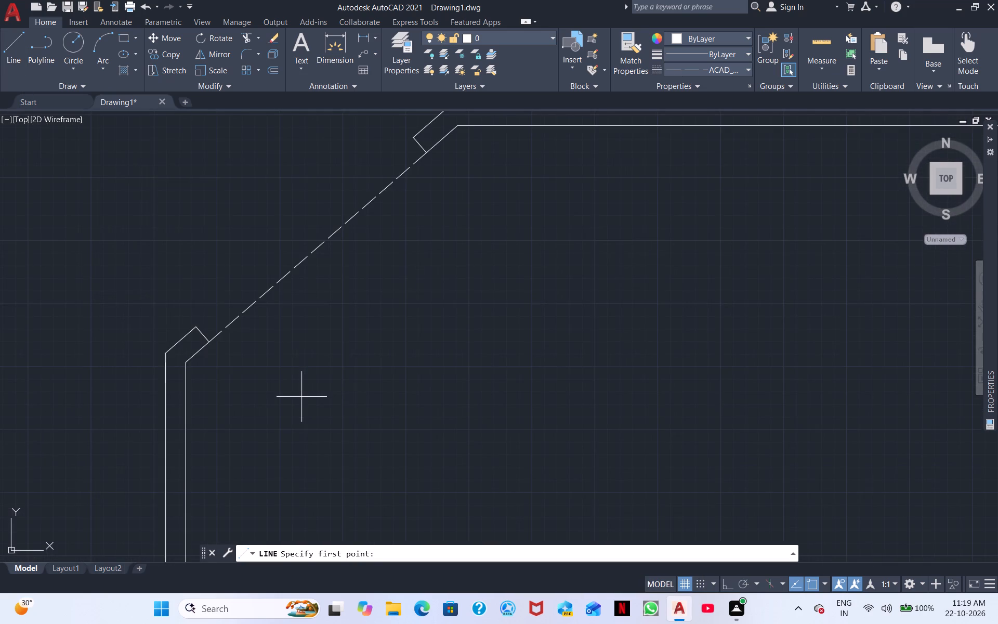
middle_click_drag(301, 397, 303, 449)
middle_click_drag(280, 440, 390, 344)
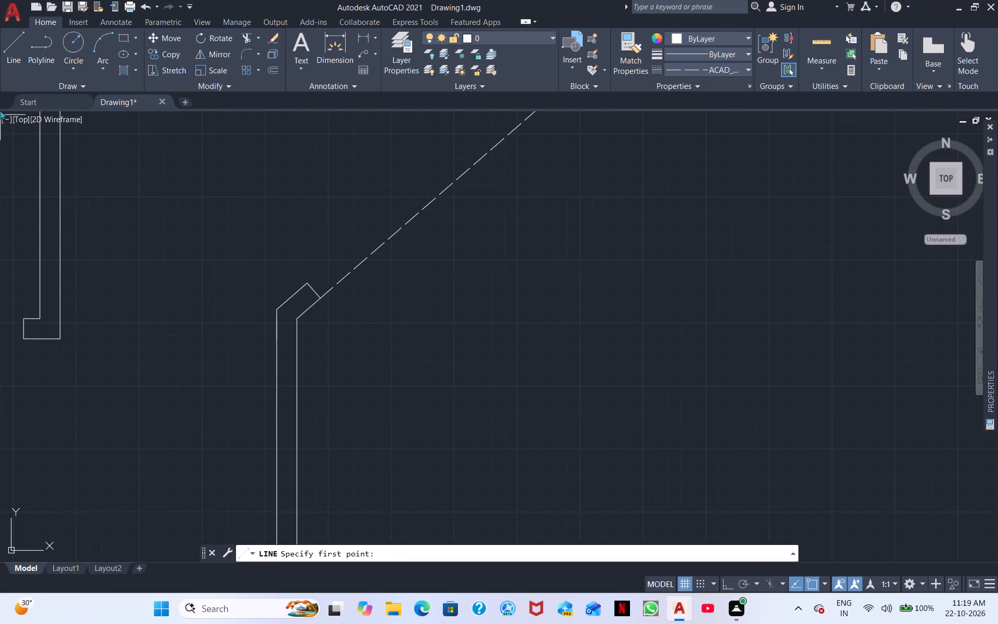
left_click(5, 44)
left_click(300, 363)
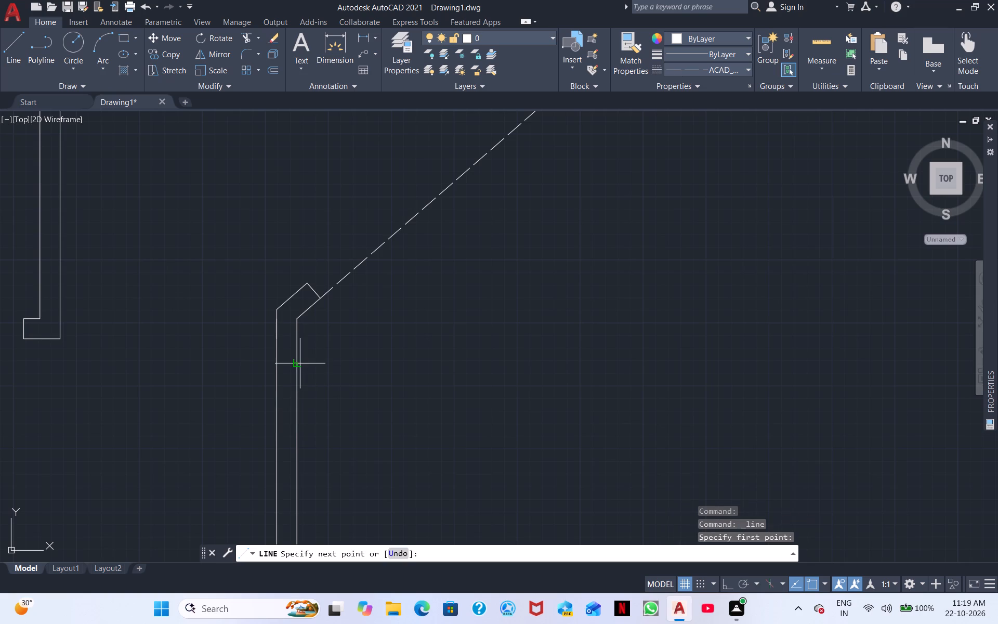
middle_click_drag(478, 254, 204, 552)
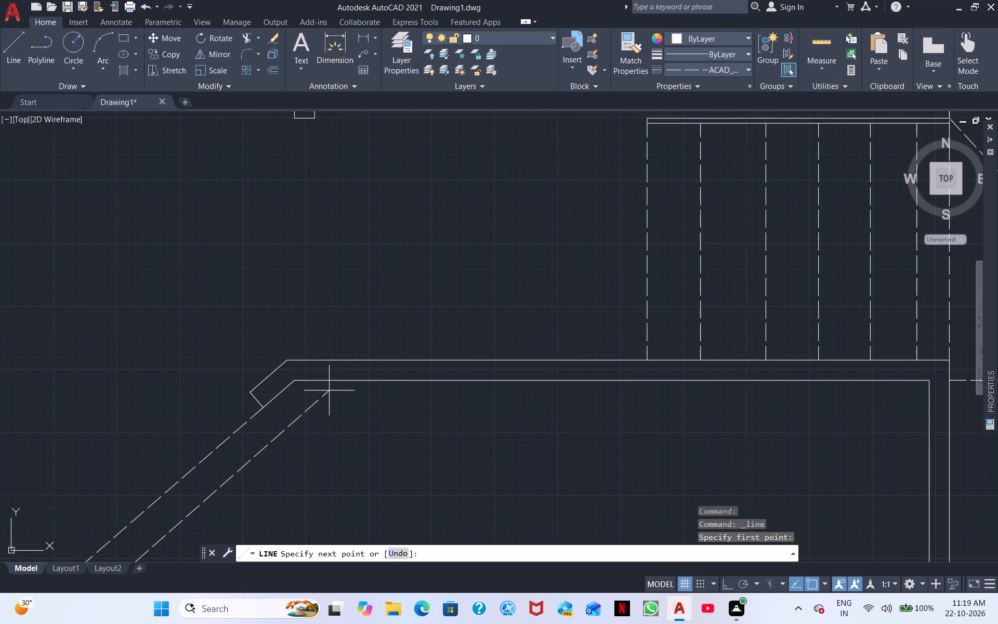
middle_click_drag(270, 441, 306, 404)
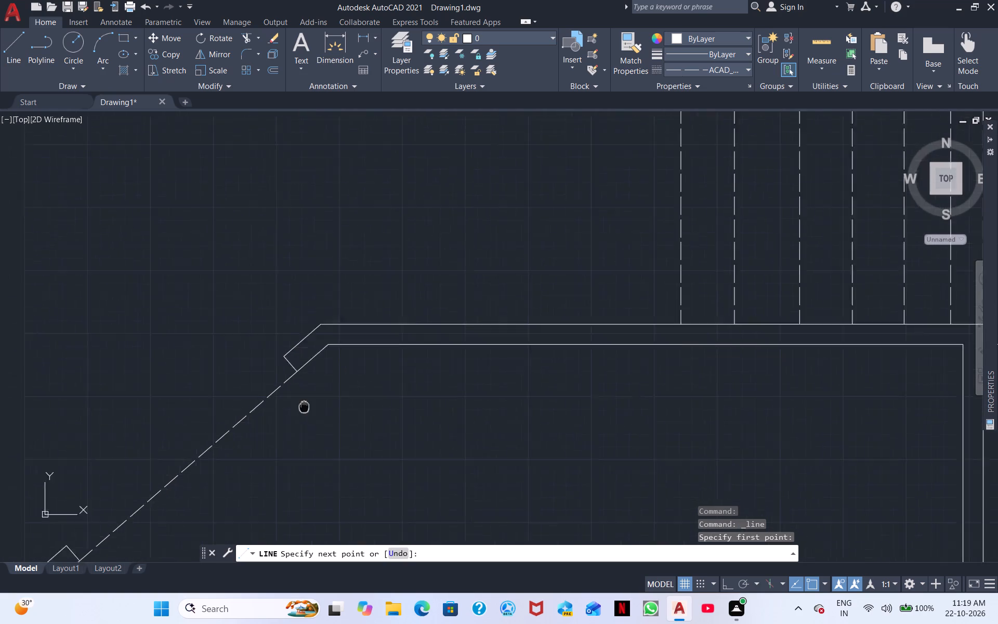
middle_click_drag(306, 404, 461, 329)
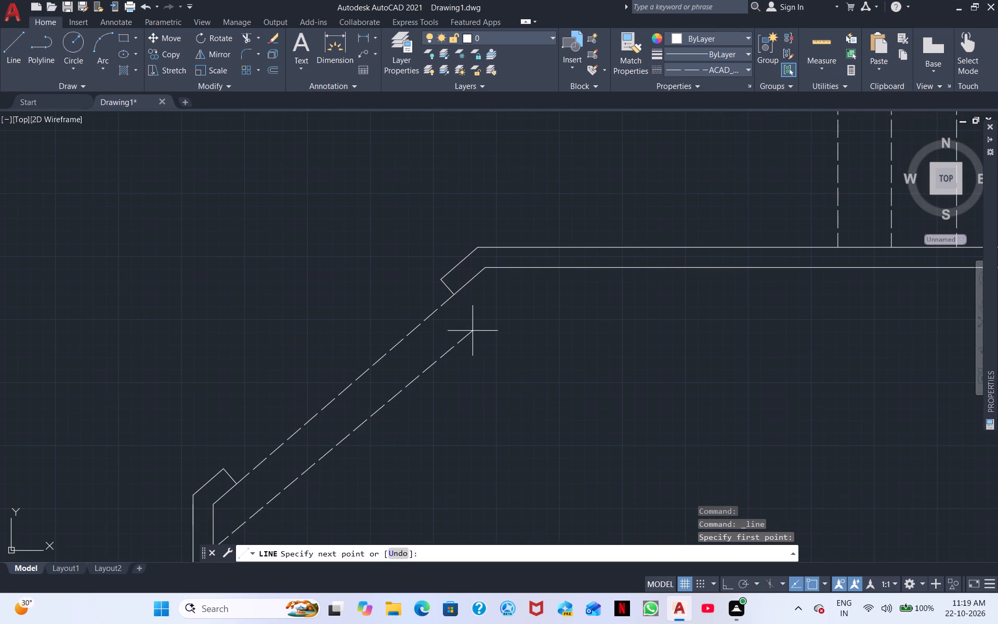
left_click(470, 325)
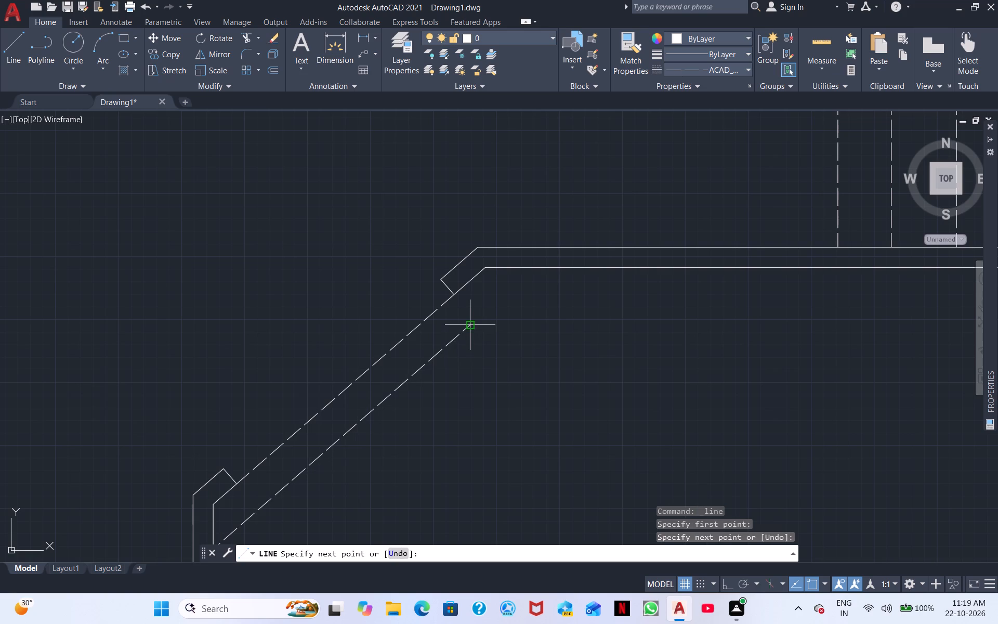
key("Escape")
Draw a nearly horizontal dashed line from the new diagonal's upper end into the room.
right_click(472, 339)
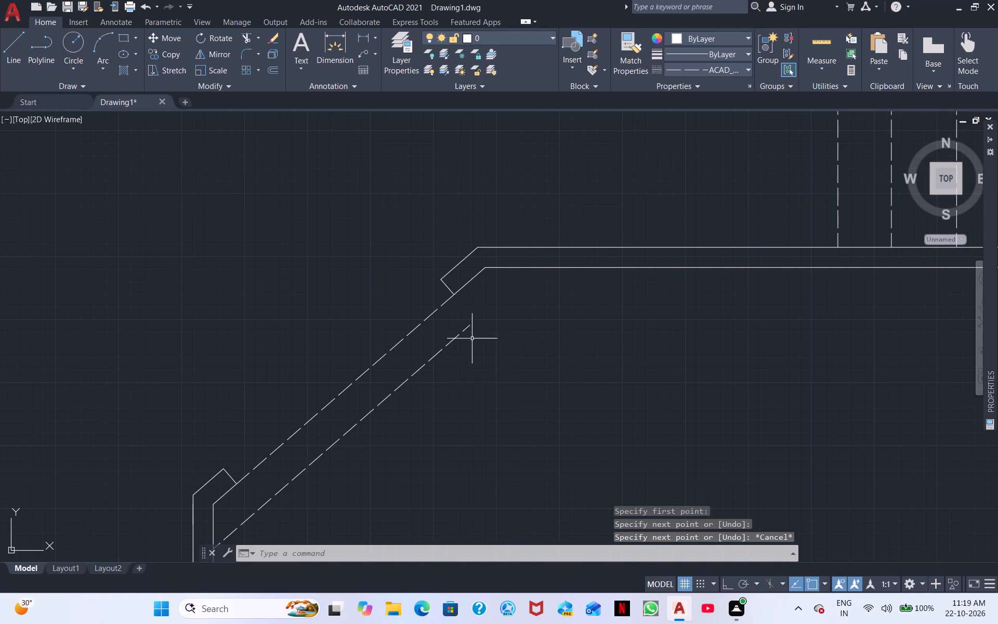
left_click(508, 340)
left_click_drag(469, 328, 475, 328)
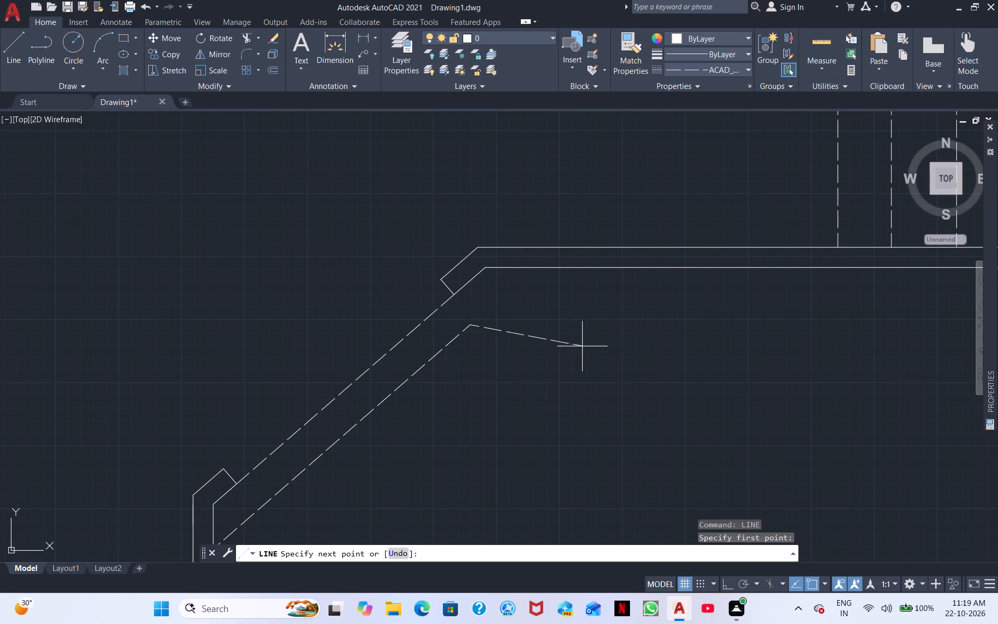
left_click(613, 329)
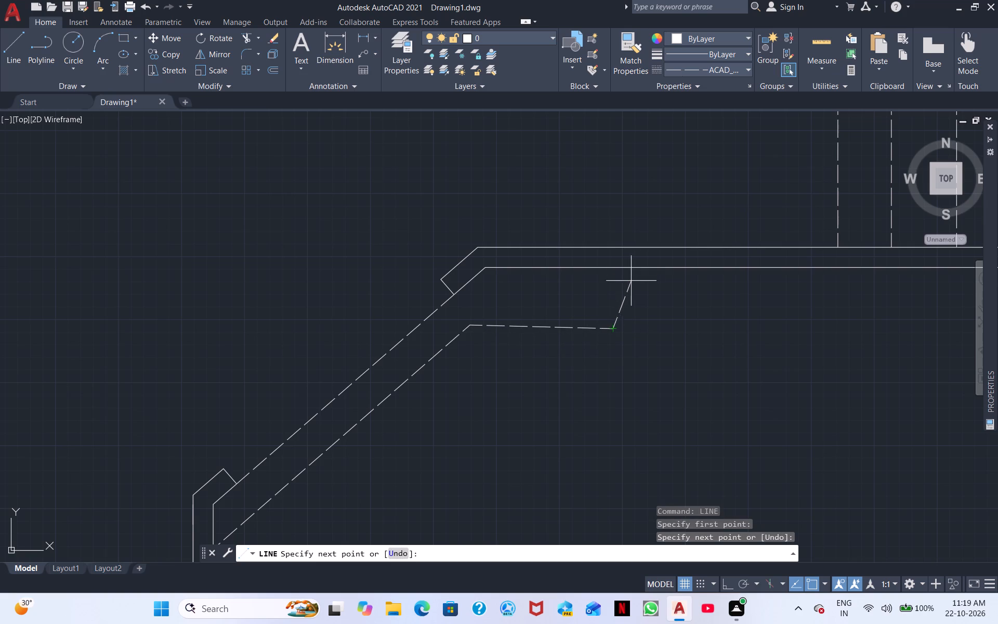
right_click(622, 306)
left_click(646, 308)
Draw a short slanted dashed line from the nearly horizontal line's free end up to the horizontal wall's inner face.
right_click(646, 308)
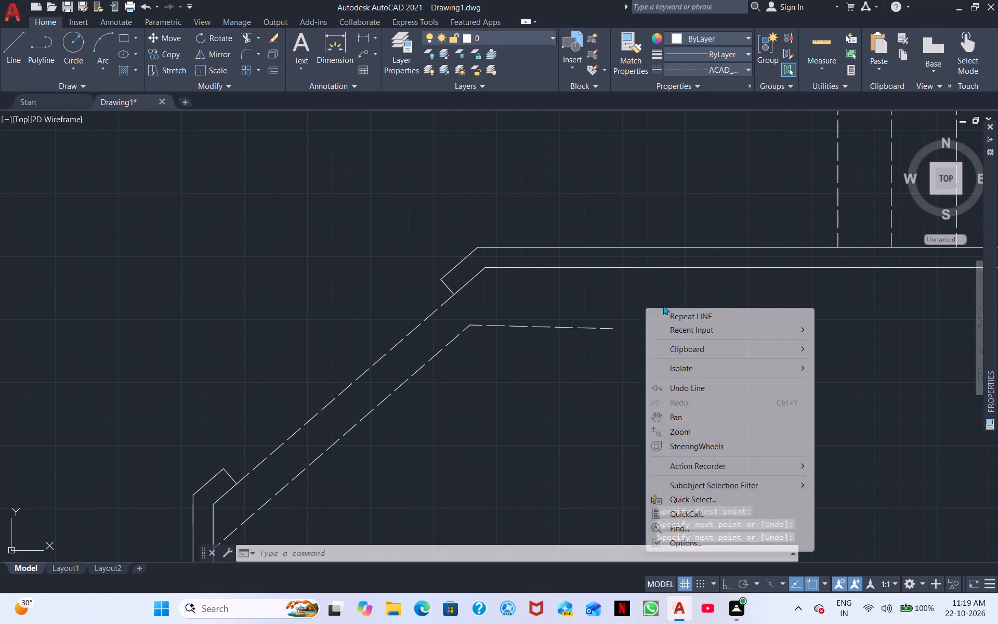
left_click(666, 314)
left_click(616, 329)
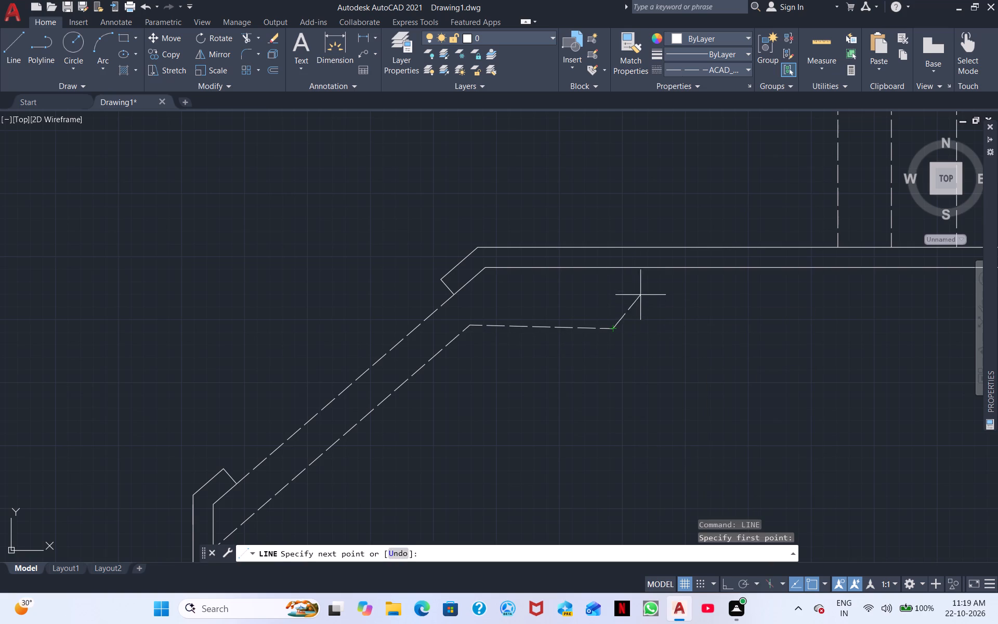
left_click(645, 267)
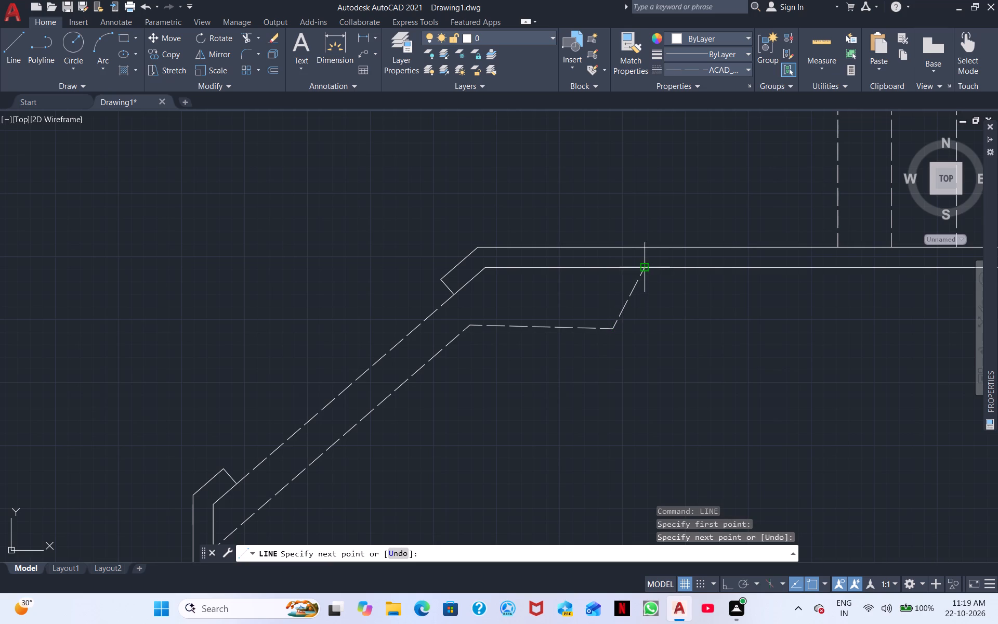
key("Escape")
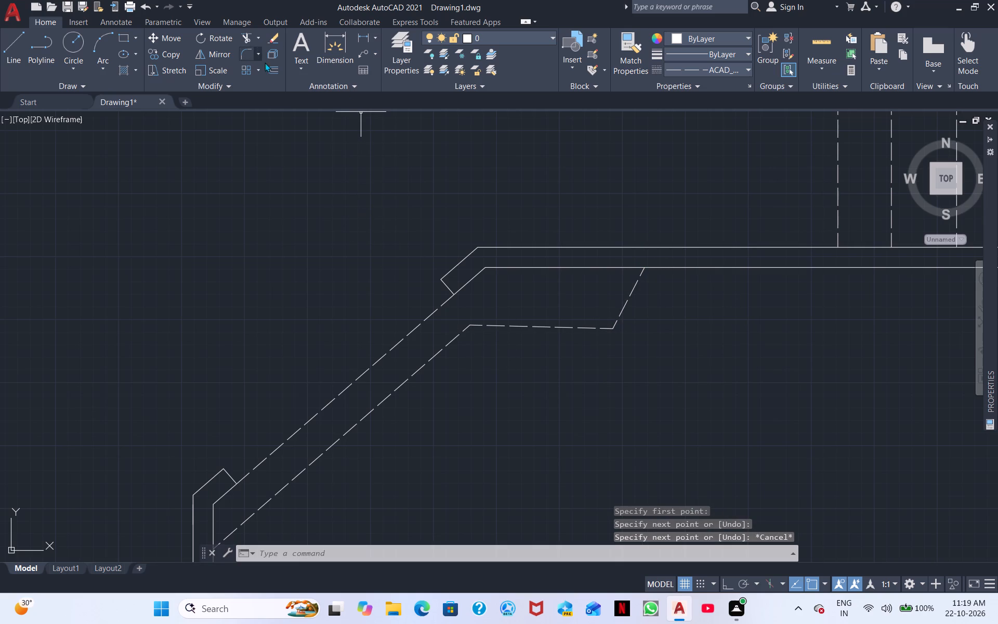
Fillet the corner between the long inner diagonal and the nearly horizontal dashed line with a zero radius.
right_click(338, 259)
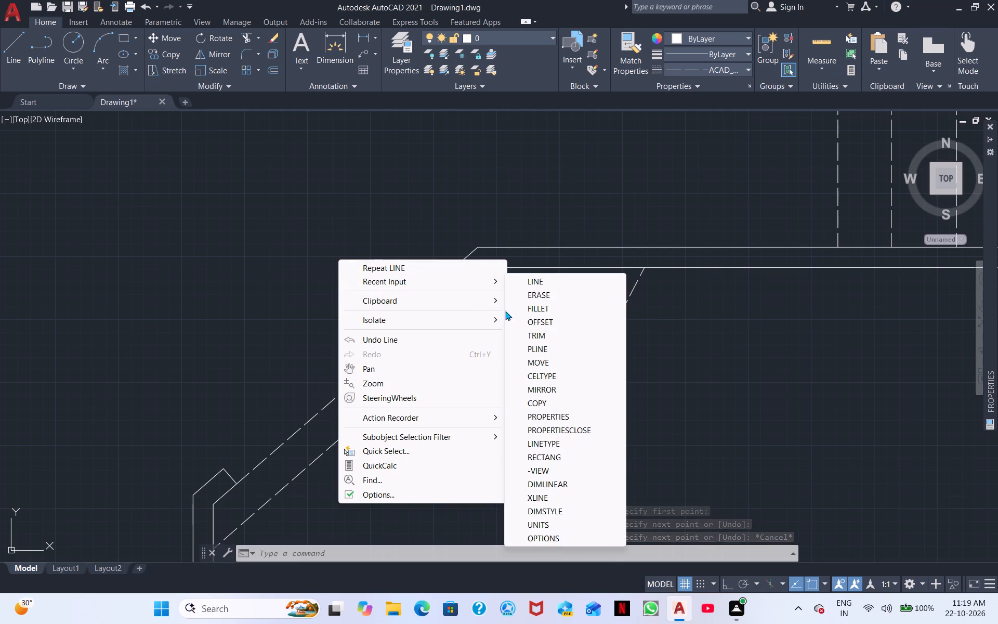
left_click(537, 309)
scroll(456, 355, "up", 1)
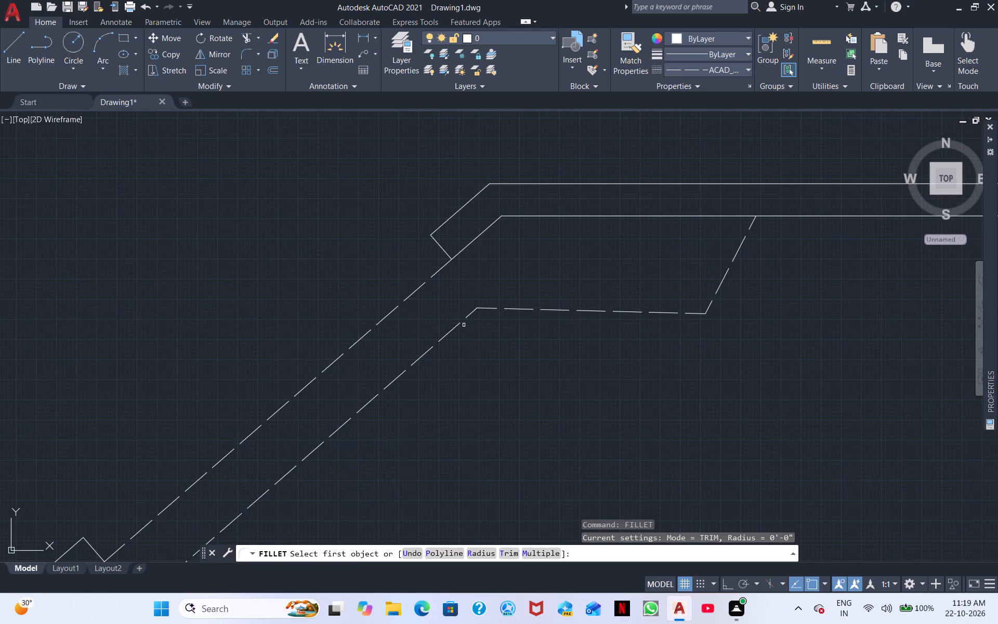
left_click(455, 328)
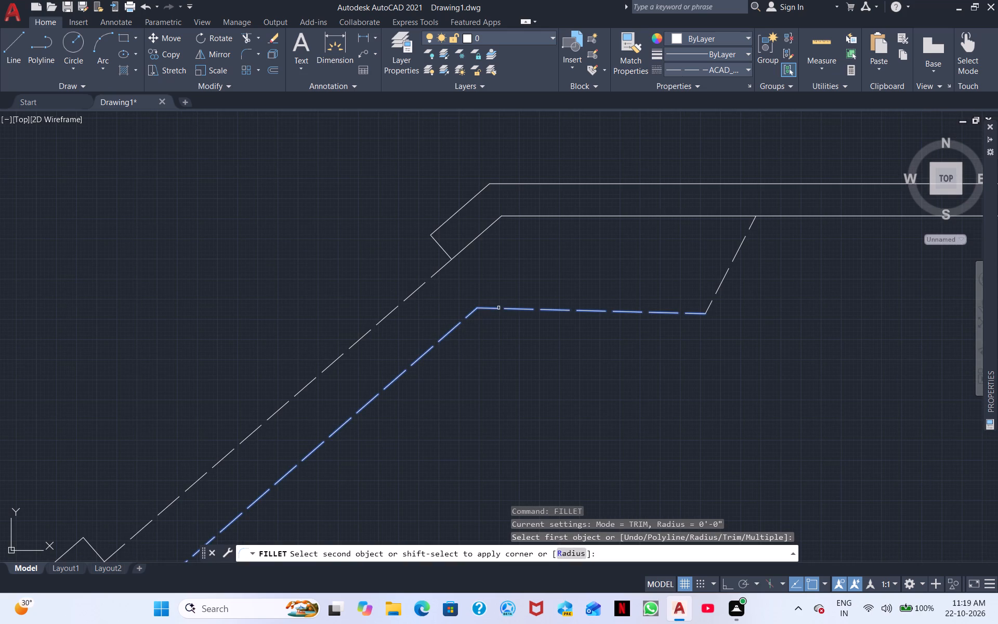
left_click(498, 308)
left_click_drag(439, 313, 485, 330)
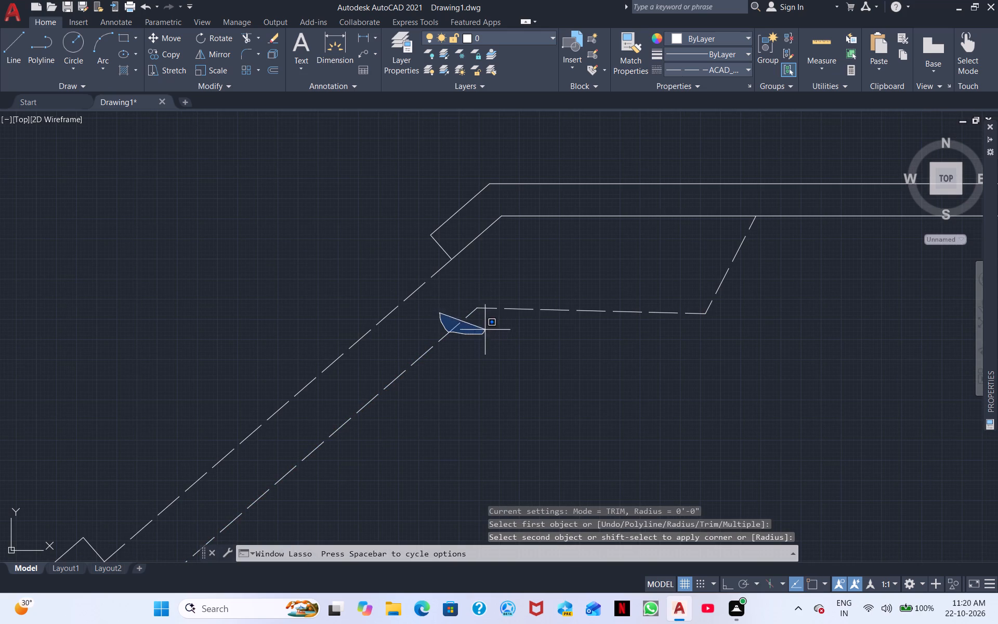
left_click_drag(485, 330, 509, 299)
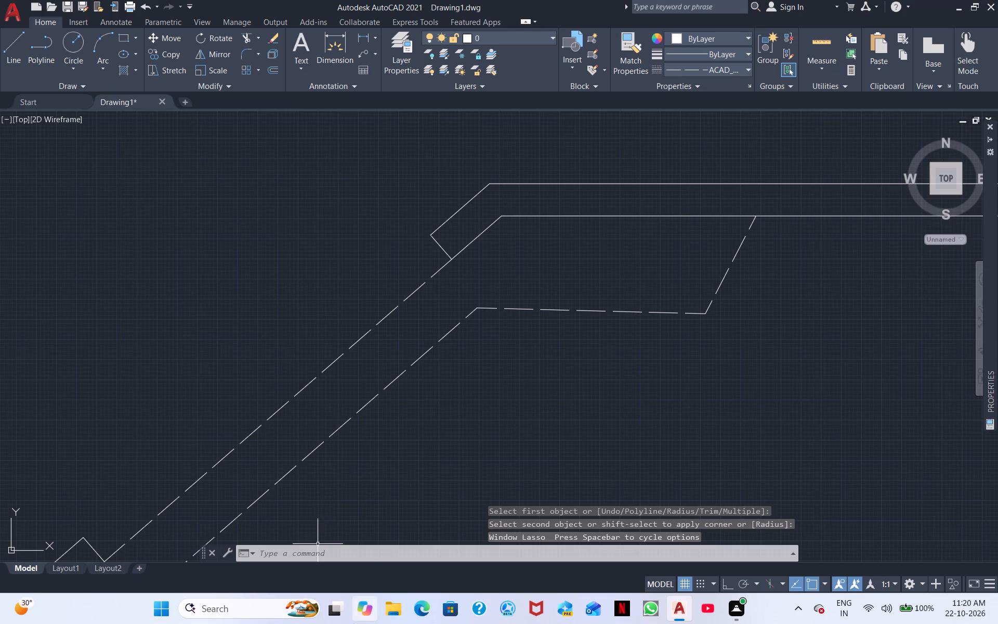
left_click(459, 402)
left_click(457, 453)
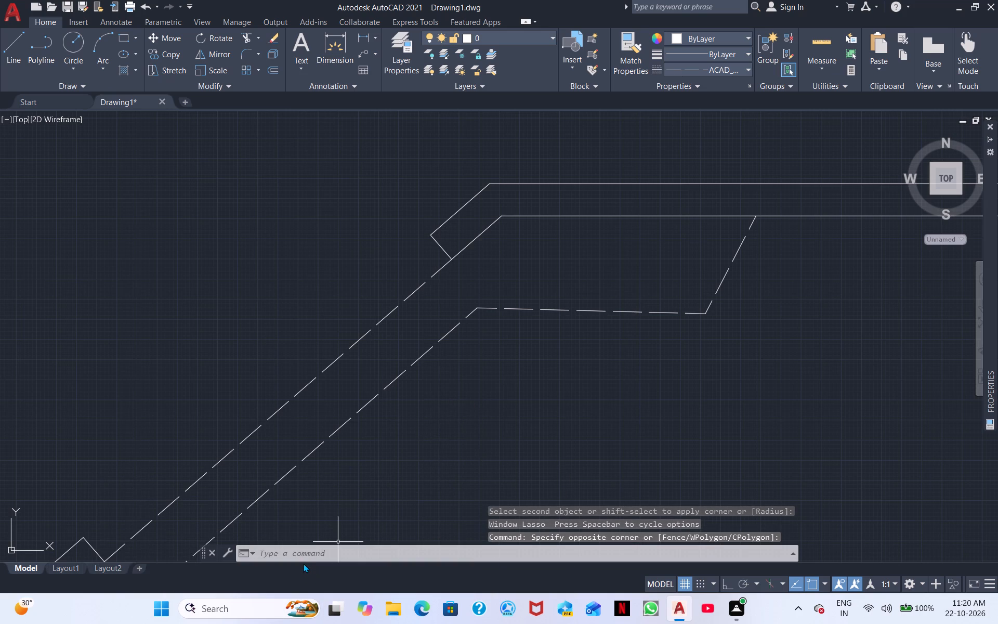
Fillet the corner between the long inner diagonal and the nearly horizontal dashed line with a 2" radius.
left_click(303, 557)
type("f")
key("space")
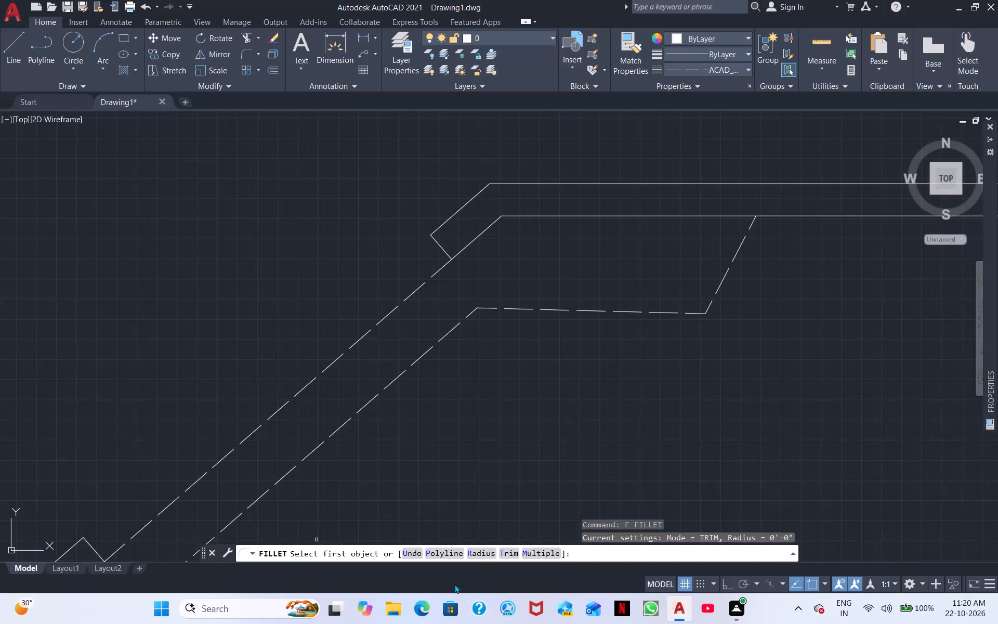
left_click(478, 550)
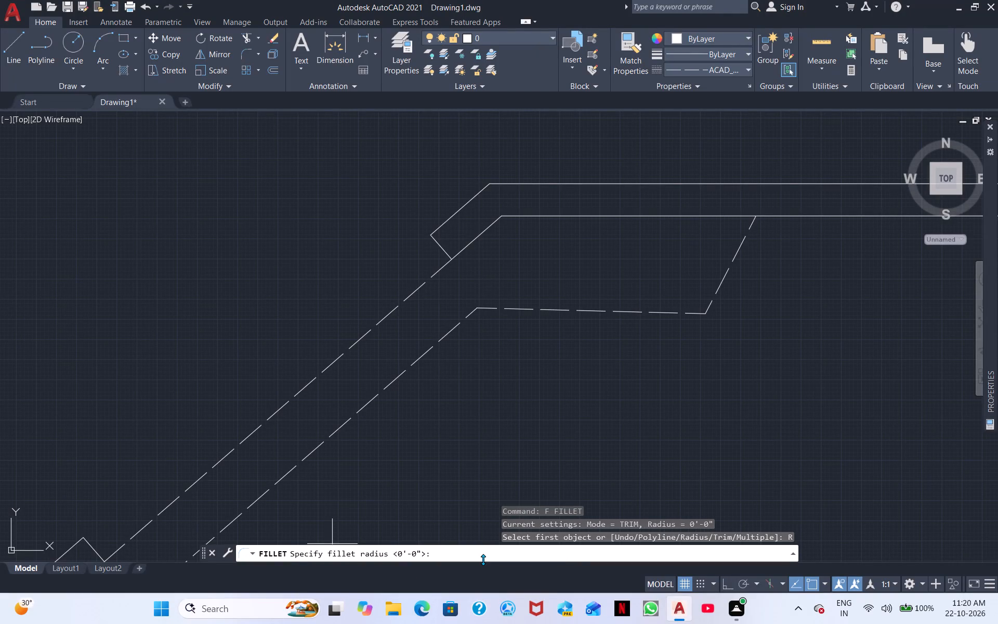
key("2")
key("shift+quotedbl")
key("Return")
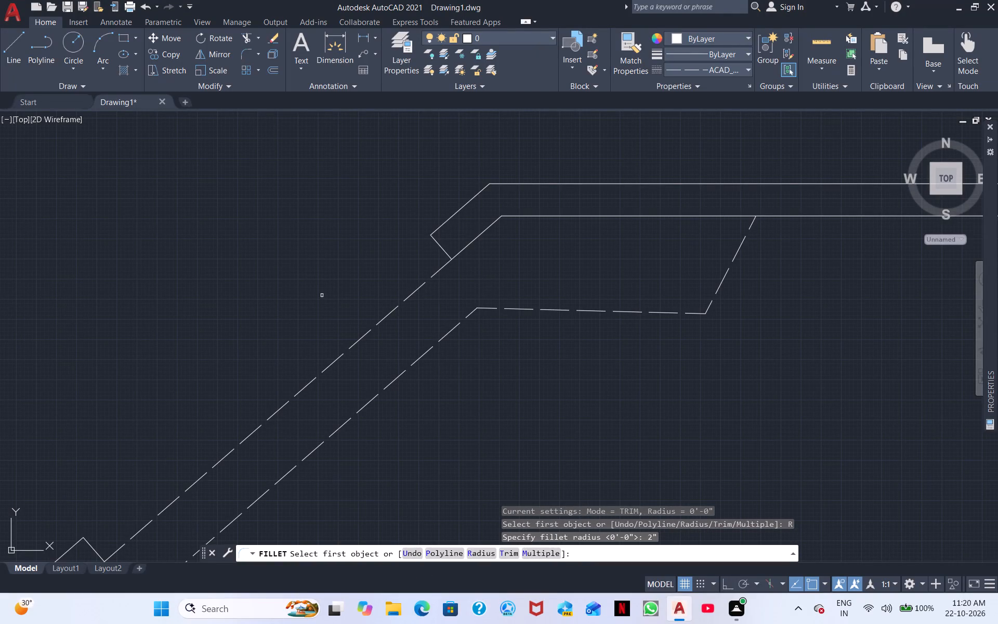
left_click(445, 338)
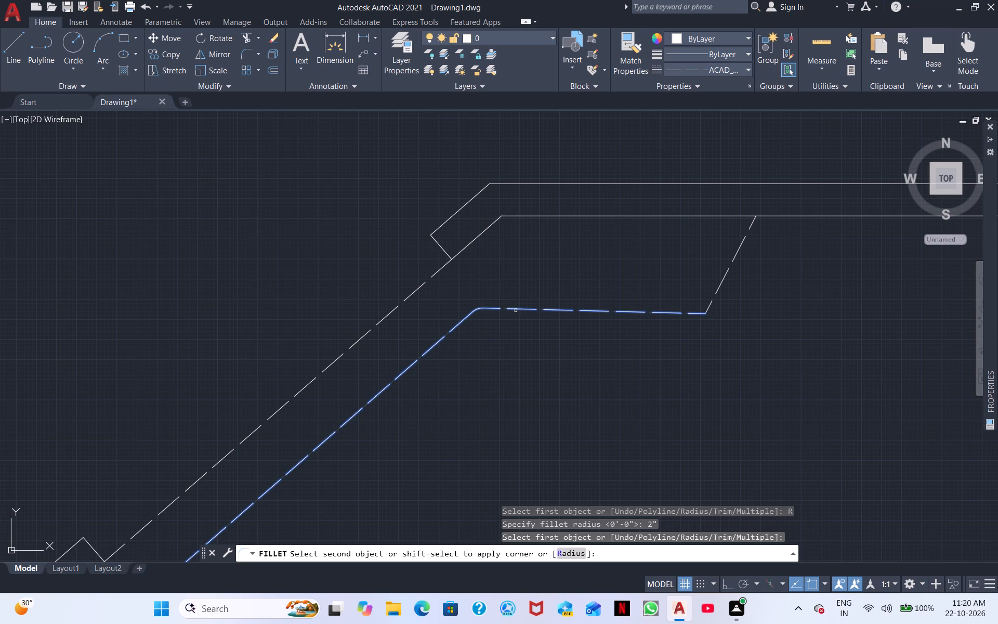
left_click(516, 310)
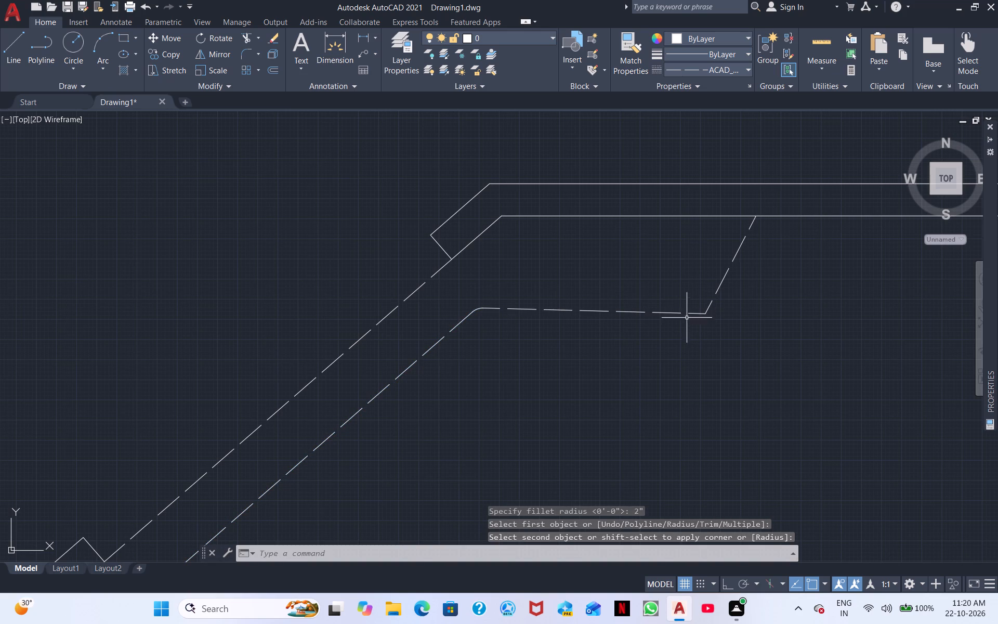
Fillet the corner between the nearly horizontal dashed line and the short slanted line with the same 2" radius.
key("space")
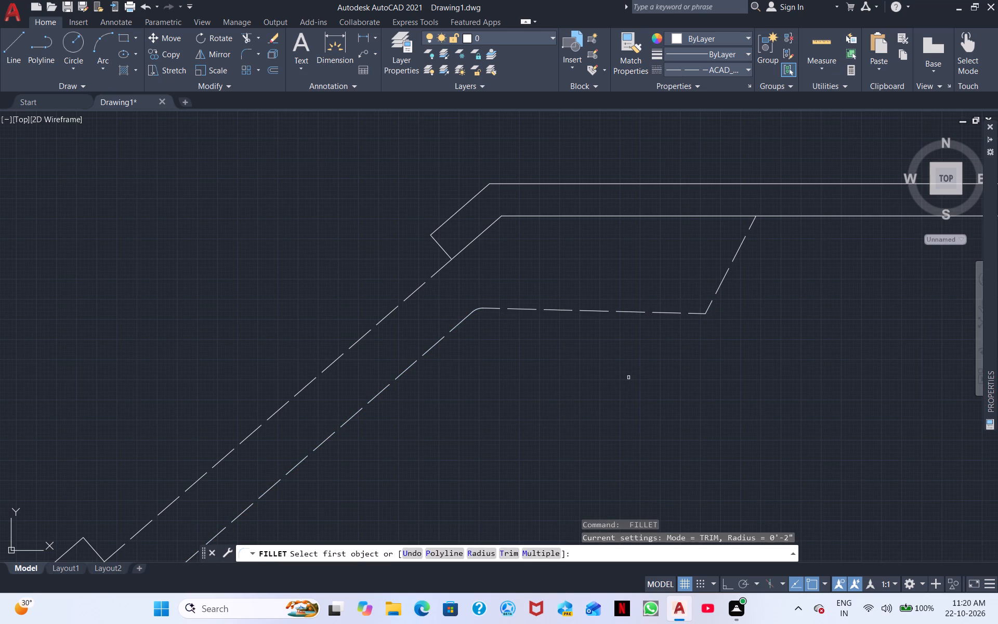
key("space")
key("space")
left_click(486, 557)
key("space")
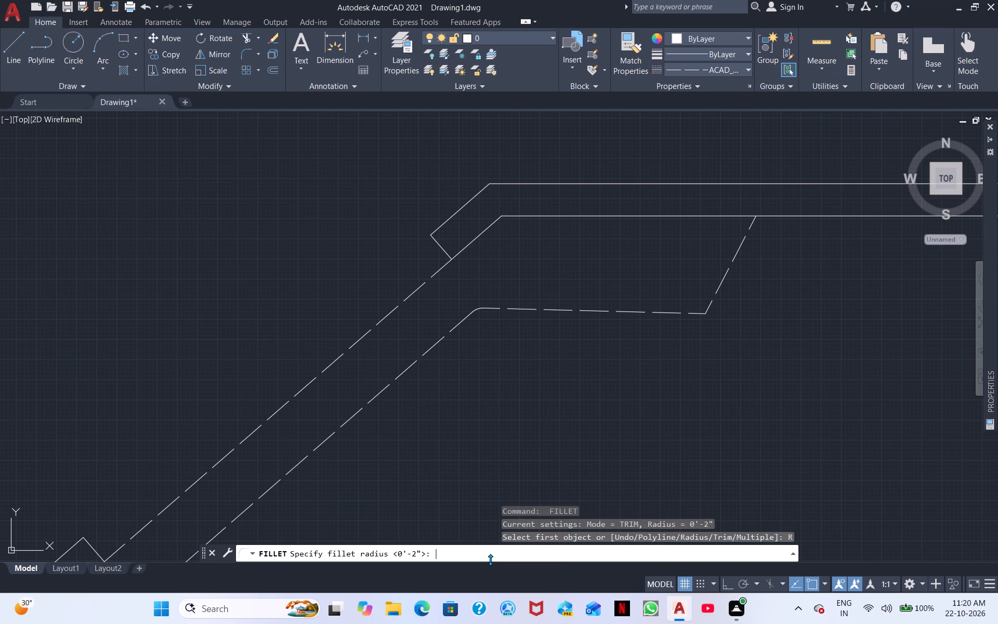
left_click(691, 314)
left_click(719, 288)
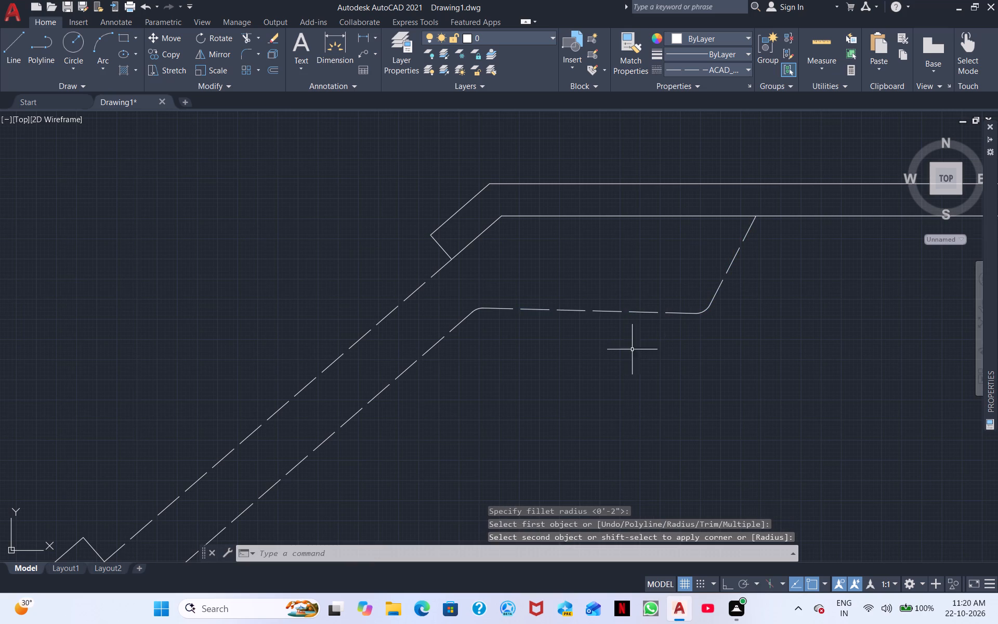
Fillet the long inner diagonal and the nearly horizontal dashed line again with a 5" radius.
scroll(518, 425, "down", 3)
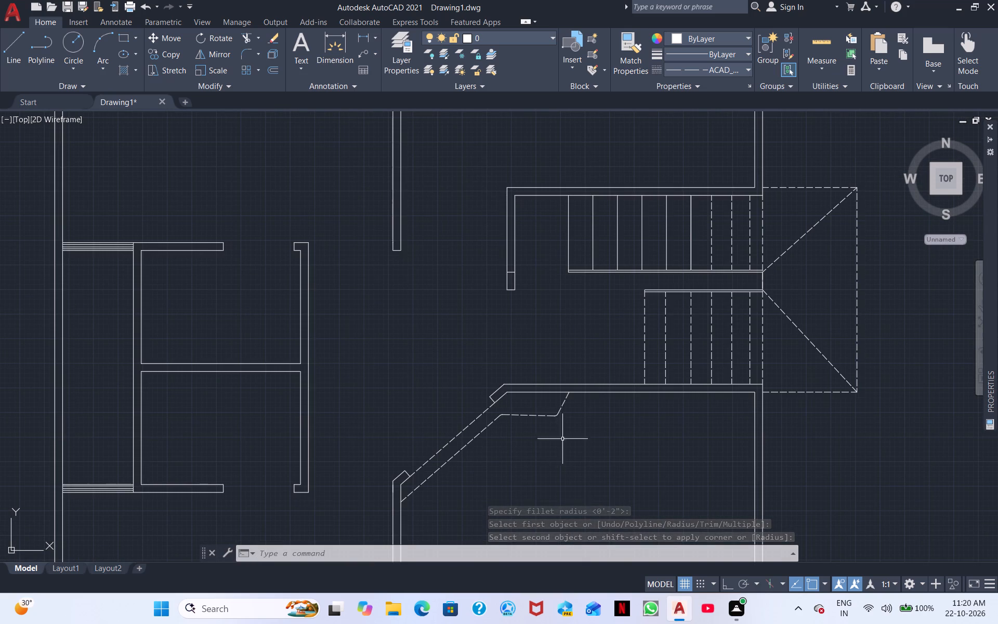
scroll(560, 418, "up", 2)
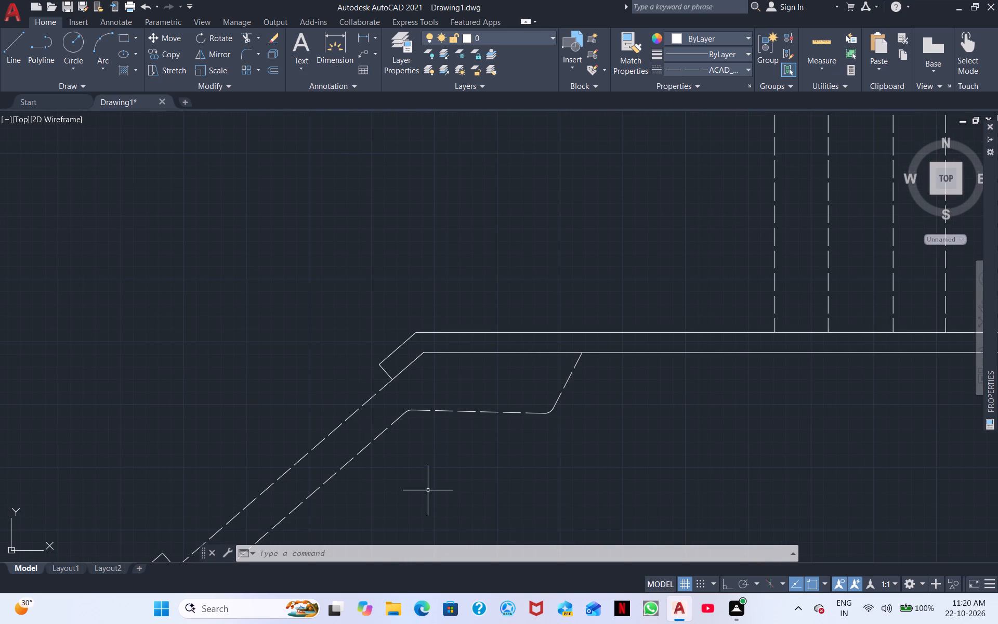
key("f")
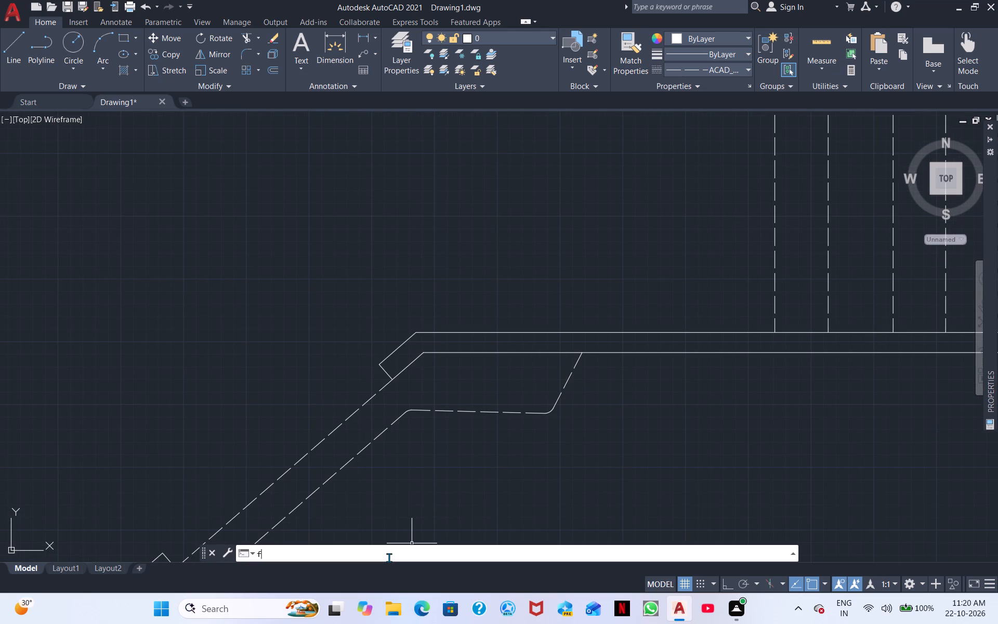
key("space")
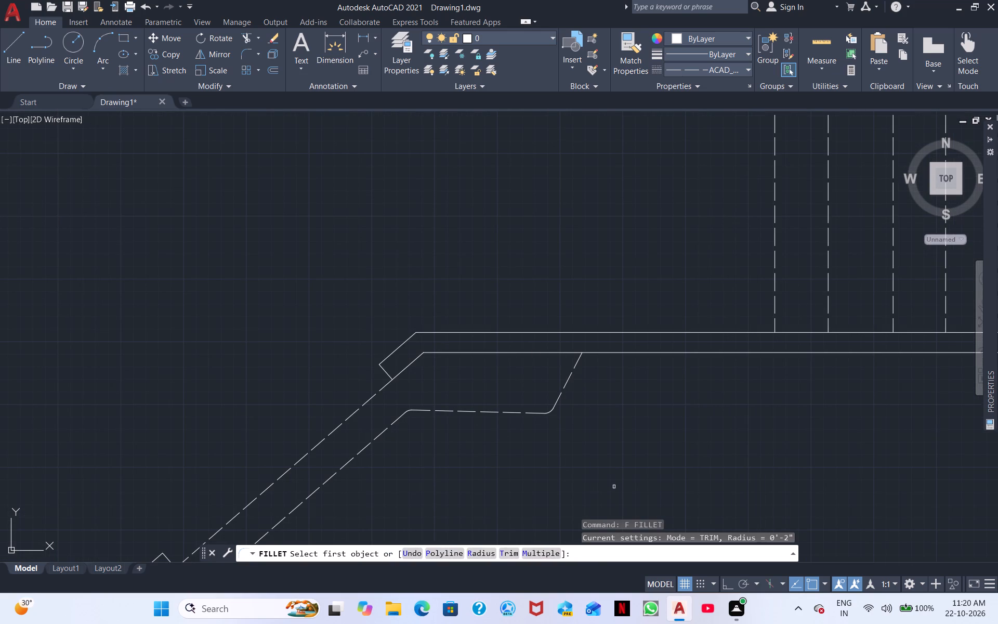
left_click(478, 555)
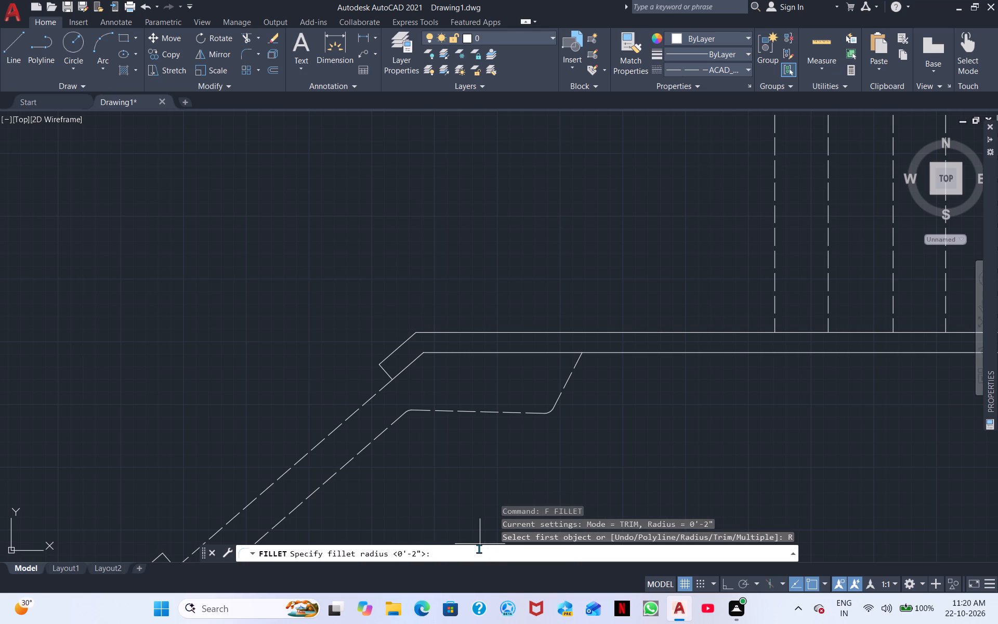
type("5\"")
key("Return")
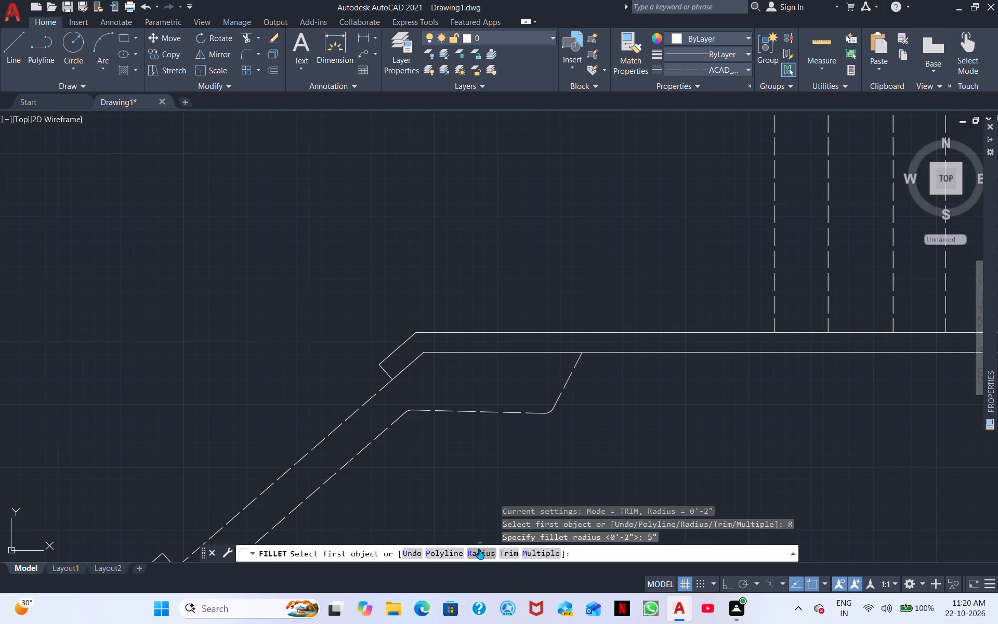
left_click(385, 432)
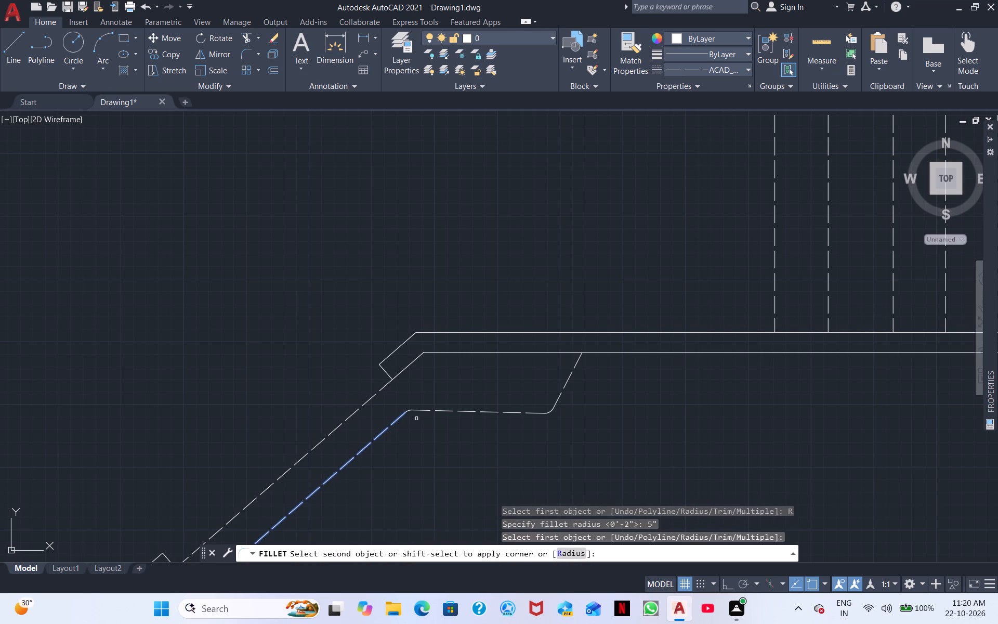
left_click(441, 412)
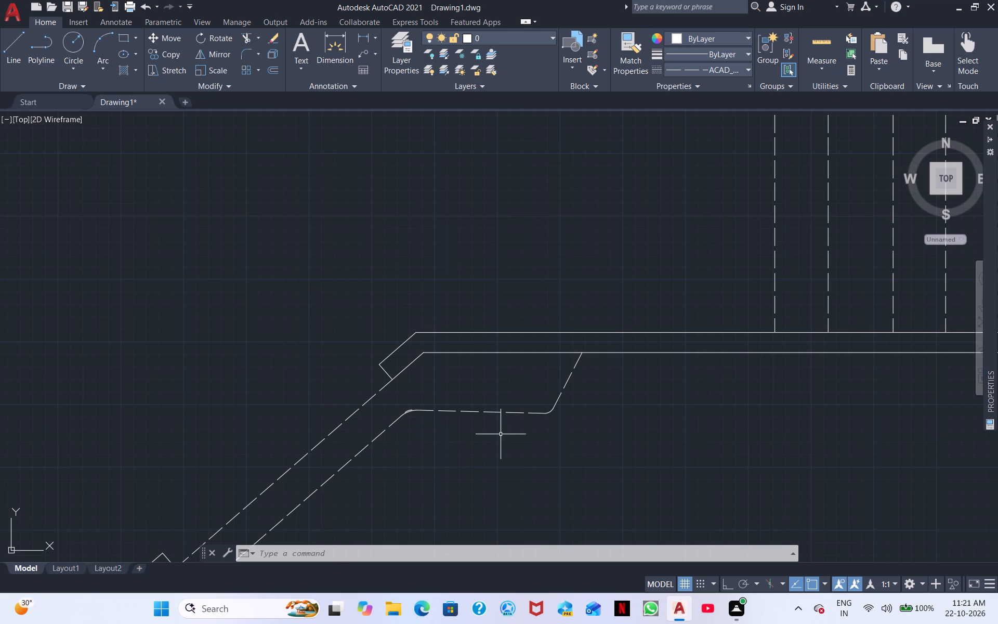
Erase the short slanted dashed line between the rounded corner and the horizontal wall's inner face.
left_click(554, 400)
key("Escape")
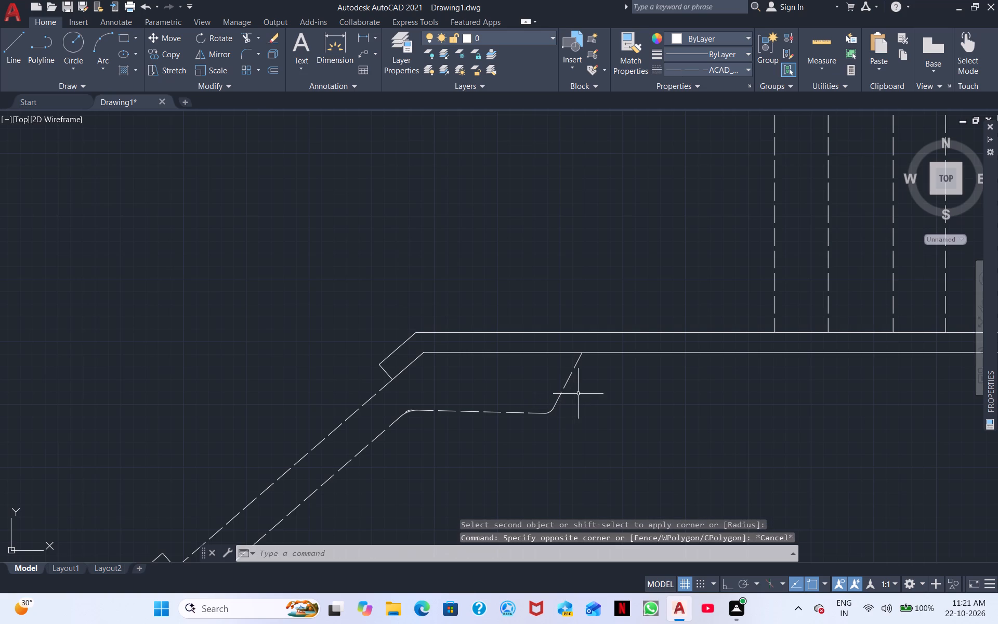
left_click(563, 389)
right_click(602, 409)
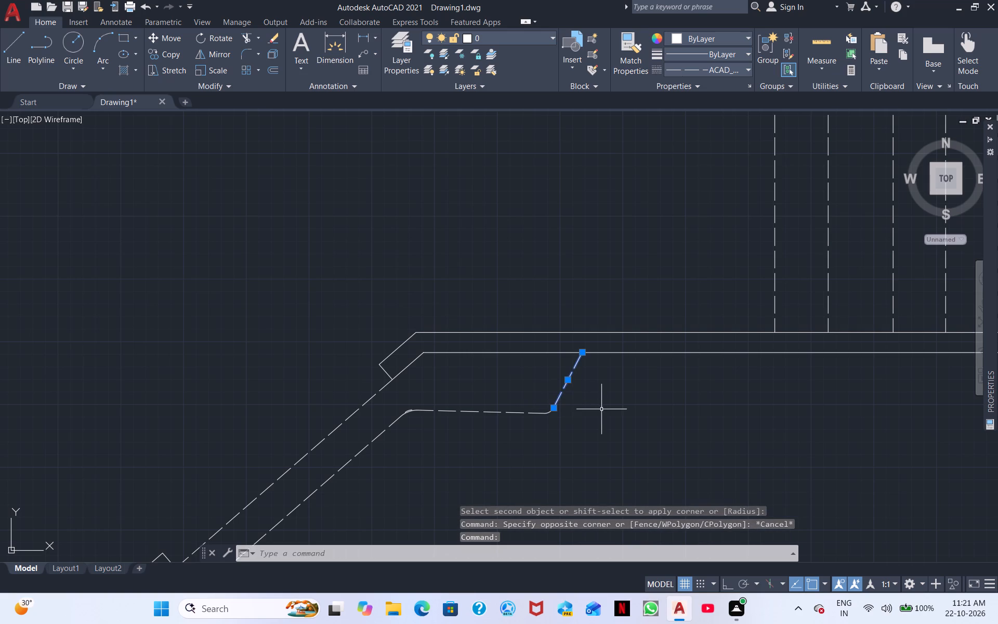
left_click(639, 168)
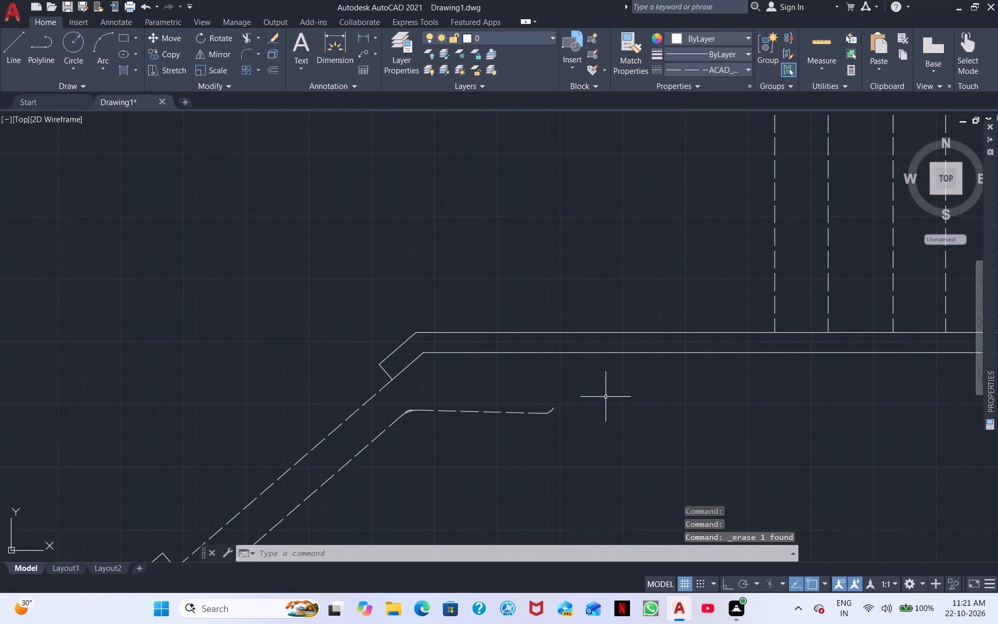
Erase the leftover 2" fillet arc at the corner of the long diagonal and the nearly horizontal dashed line.
scroll(367, 444, "up", 3)
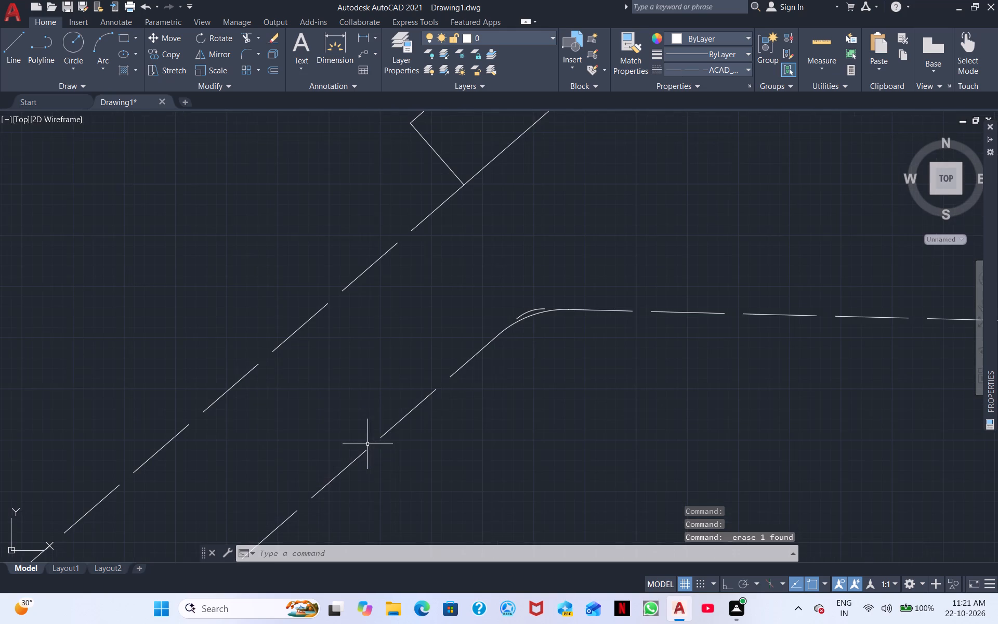
left_click(526, 311)
right_click(549, 386)
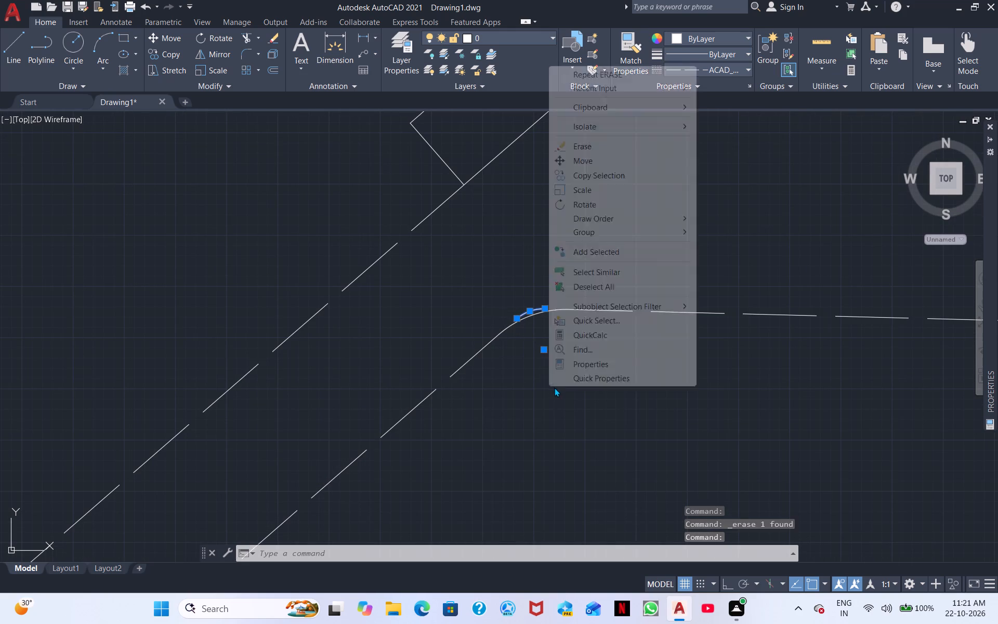
left_click(602, 73)
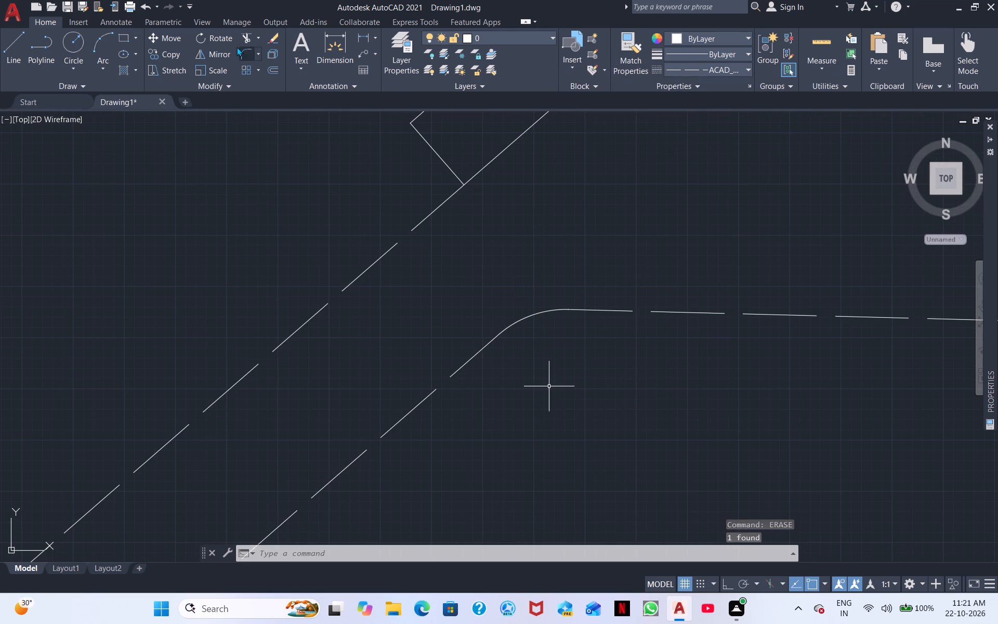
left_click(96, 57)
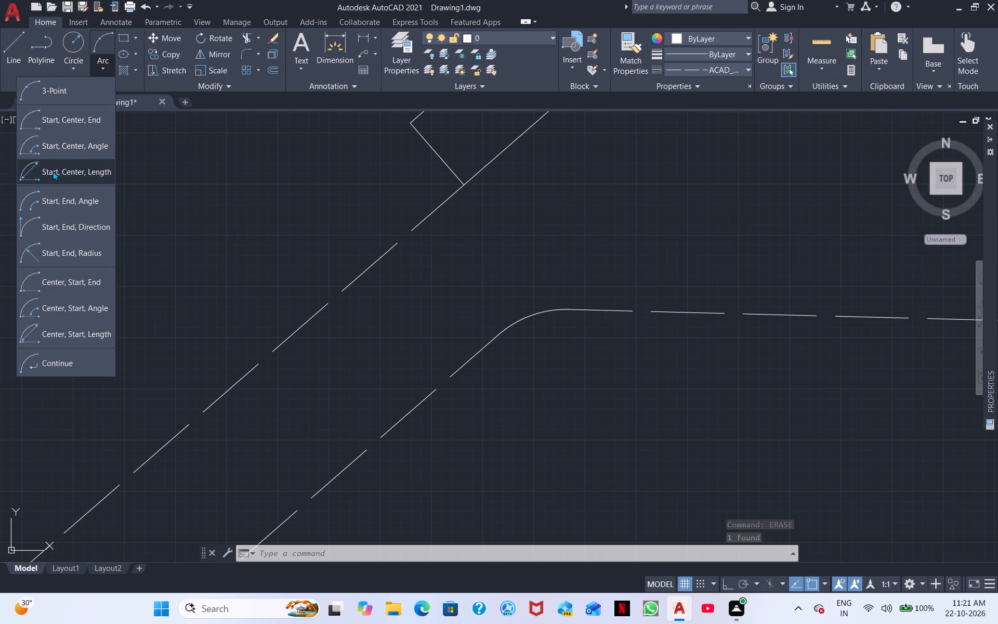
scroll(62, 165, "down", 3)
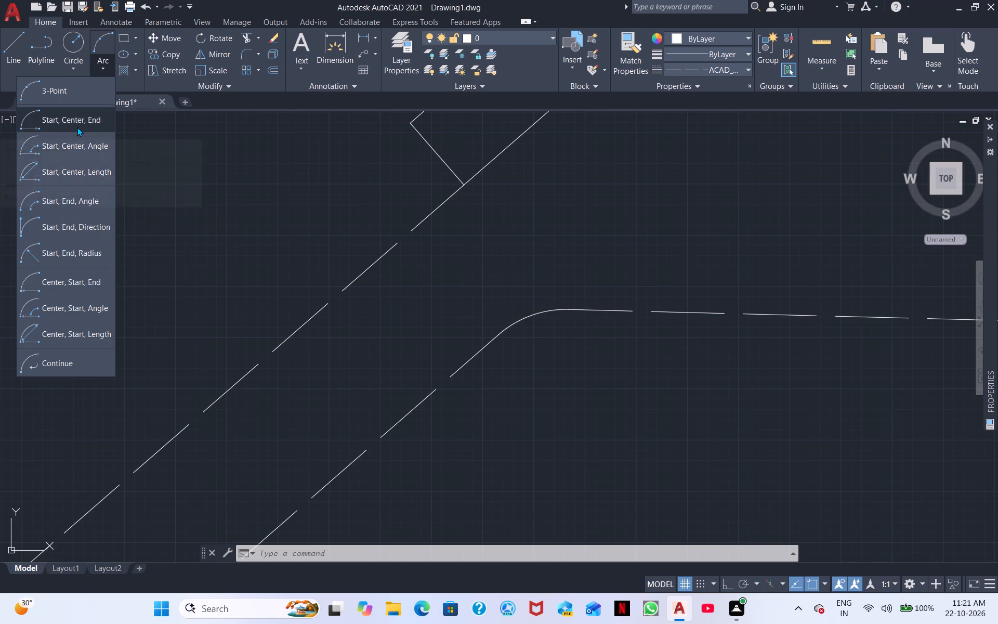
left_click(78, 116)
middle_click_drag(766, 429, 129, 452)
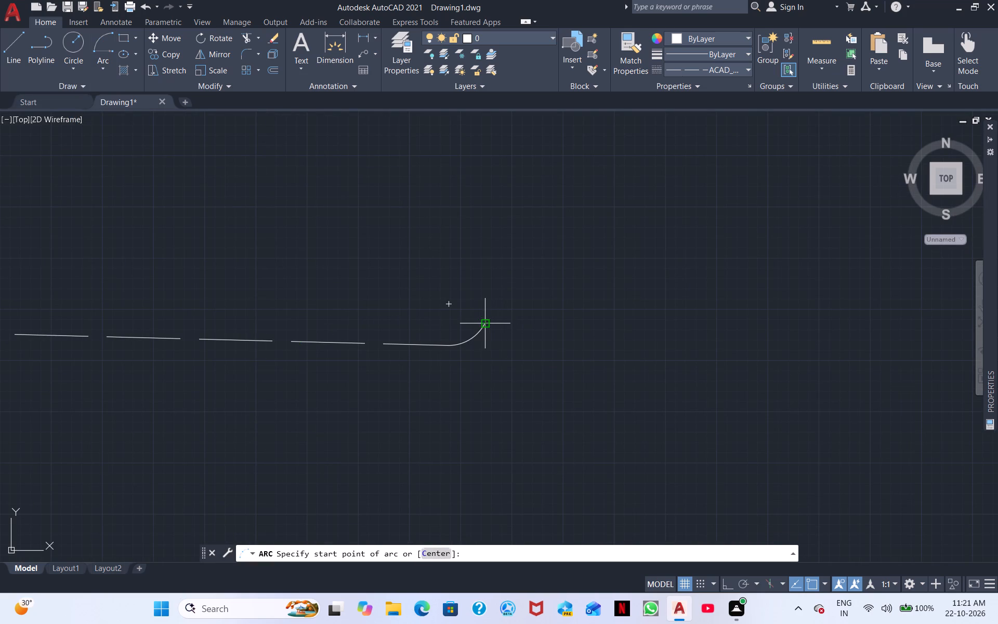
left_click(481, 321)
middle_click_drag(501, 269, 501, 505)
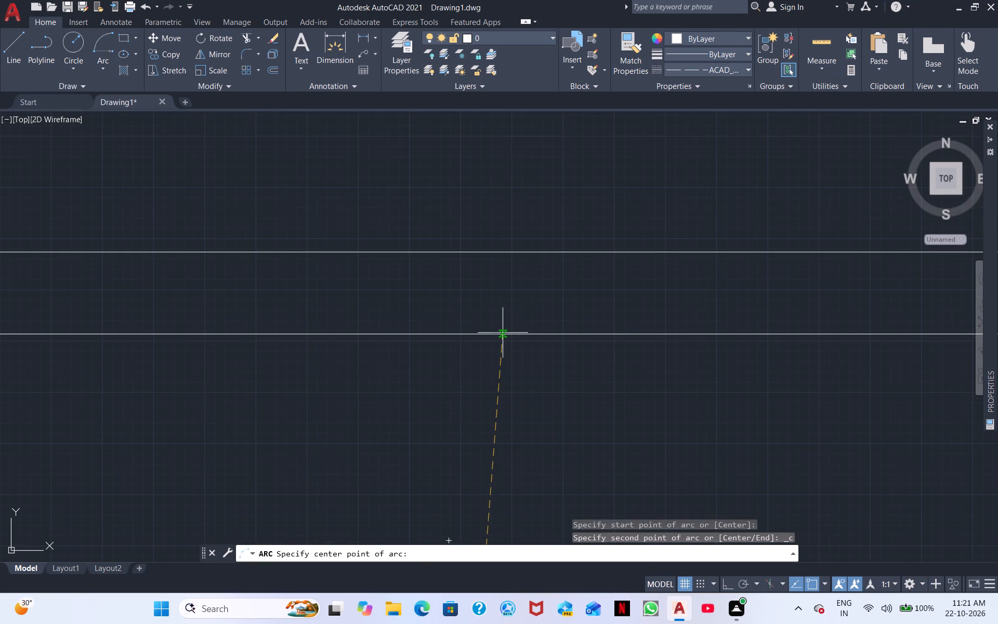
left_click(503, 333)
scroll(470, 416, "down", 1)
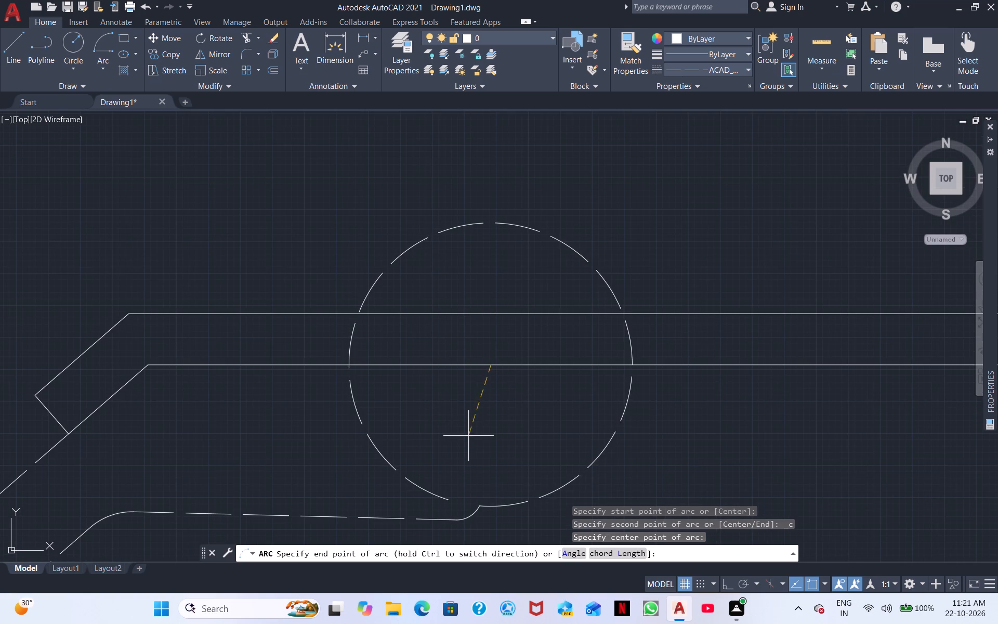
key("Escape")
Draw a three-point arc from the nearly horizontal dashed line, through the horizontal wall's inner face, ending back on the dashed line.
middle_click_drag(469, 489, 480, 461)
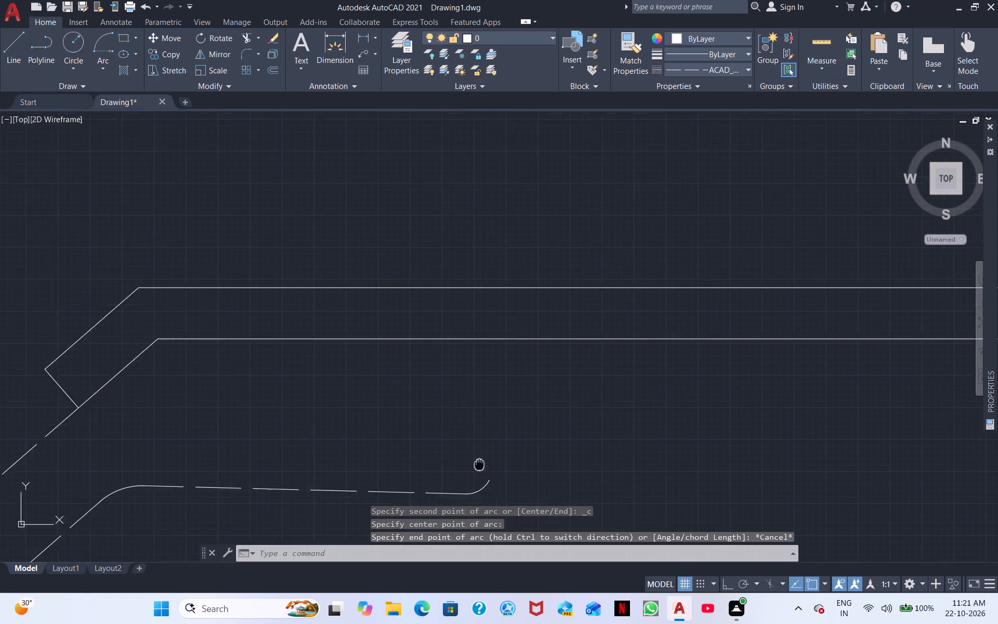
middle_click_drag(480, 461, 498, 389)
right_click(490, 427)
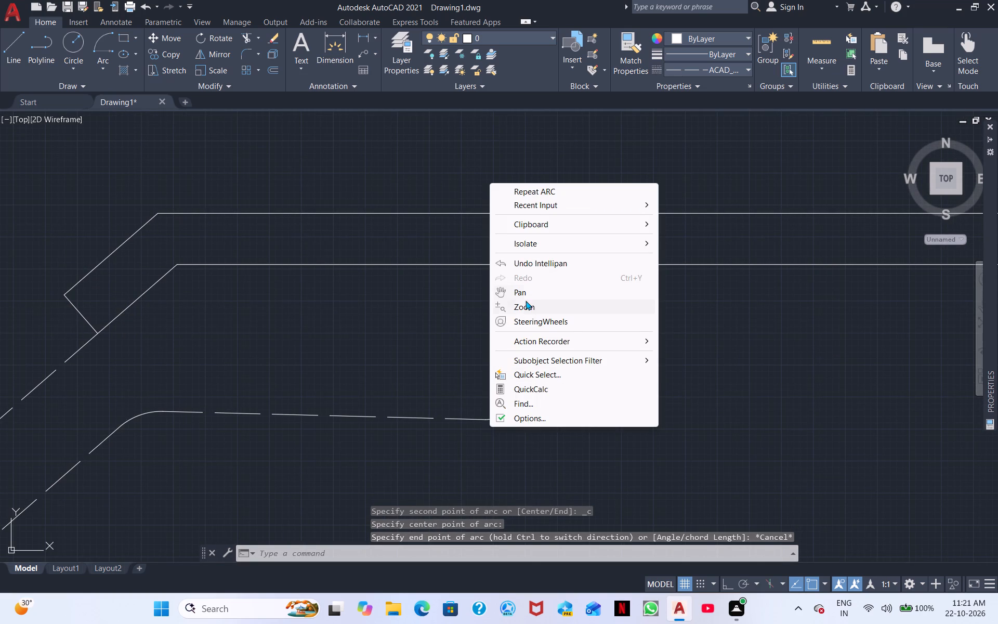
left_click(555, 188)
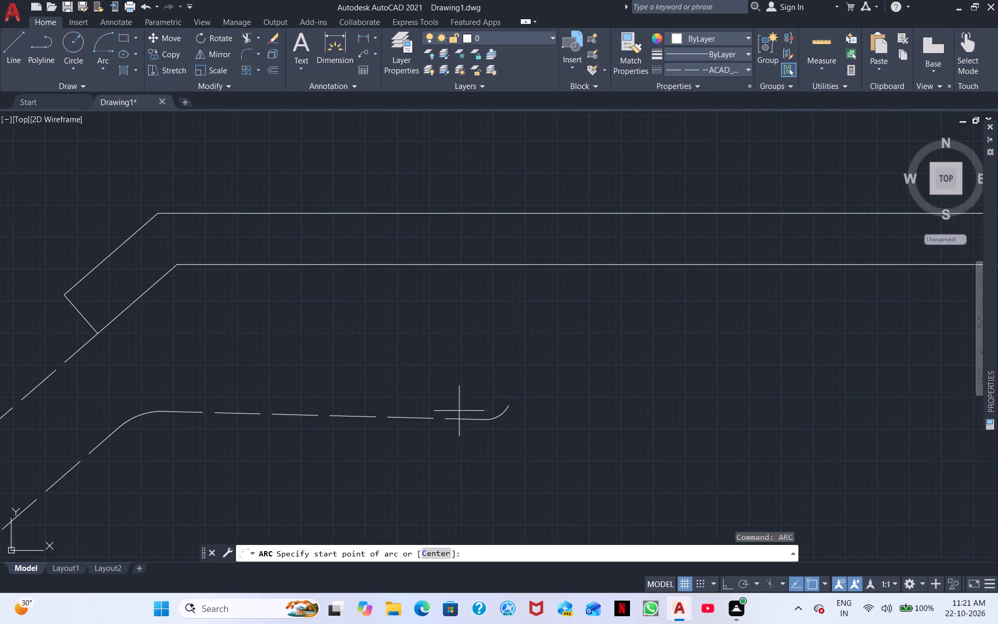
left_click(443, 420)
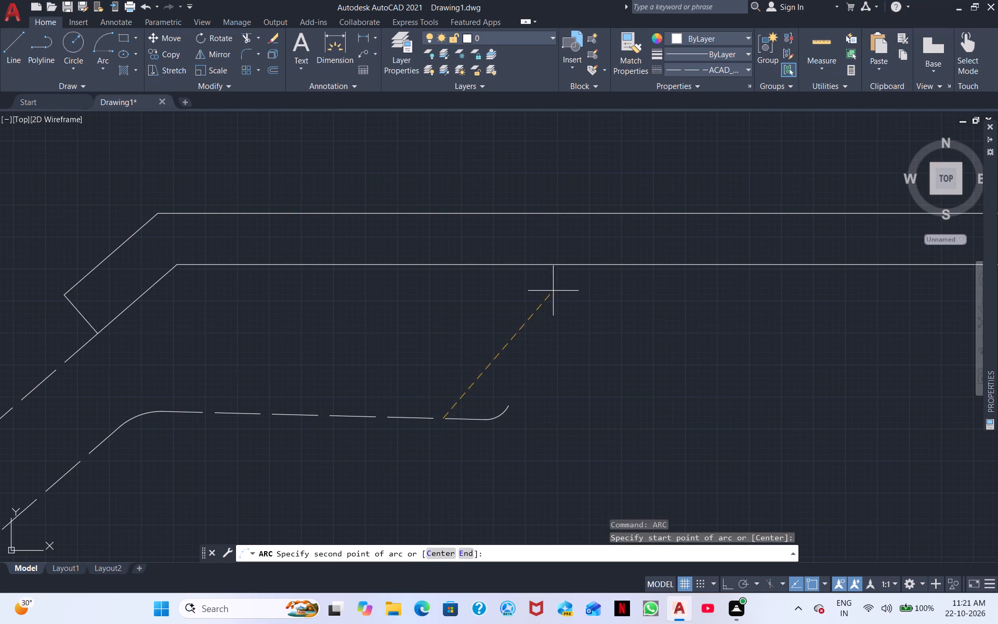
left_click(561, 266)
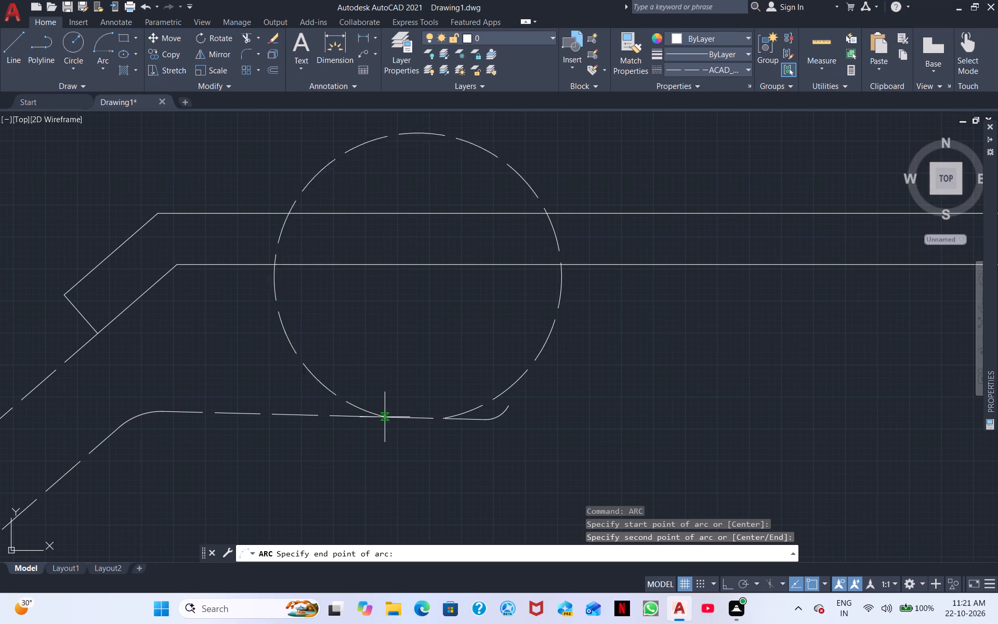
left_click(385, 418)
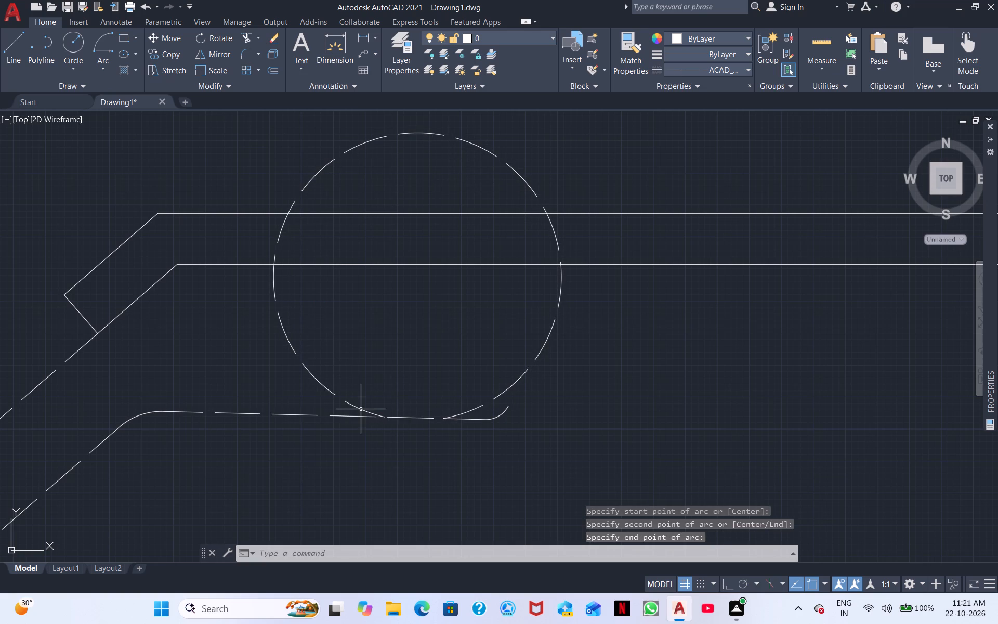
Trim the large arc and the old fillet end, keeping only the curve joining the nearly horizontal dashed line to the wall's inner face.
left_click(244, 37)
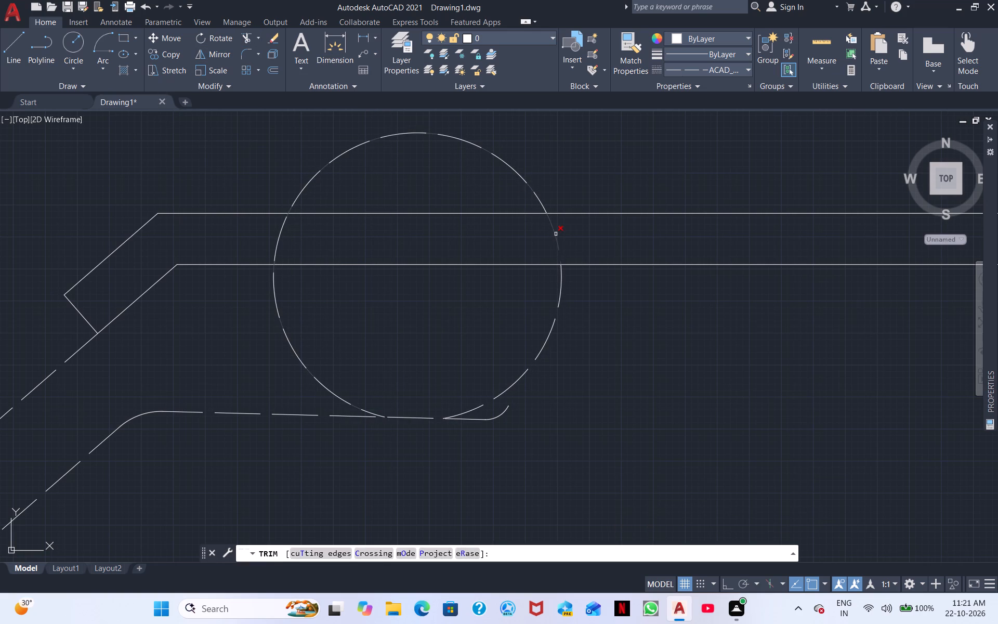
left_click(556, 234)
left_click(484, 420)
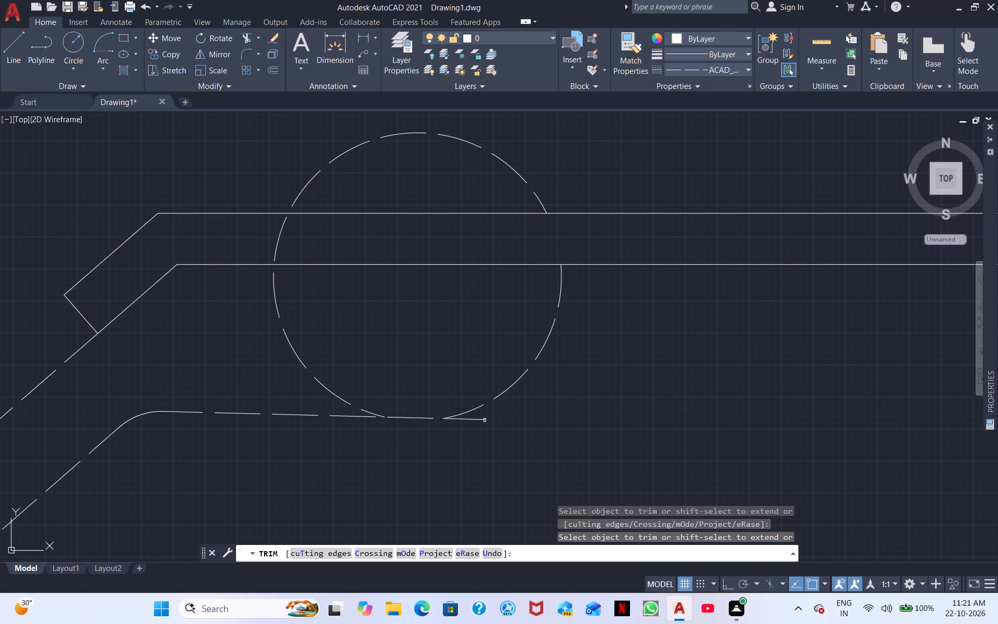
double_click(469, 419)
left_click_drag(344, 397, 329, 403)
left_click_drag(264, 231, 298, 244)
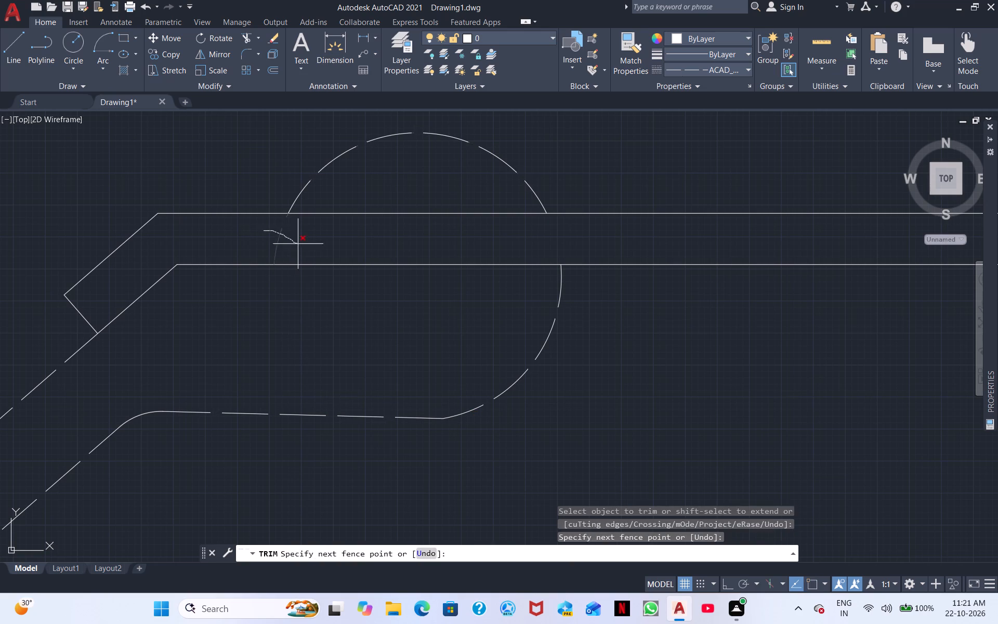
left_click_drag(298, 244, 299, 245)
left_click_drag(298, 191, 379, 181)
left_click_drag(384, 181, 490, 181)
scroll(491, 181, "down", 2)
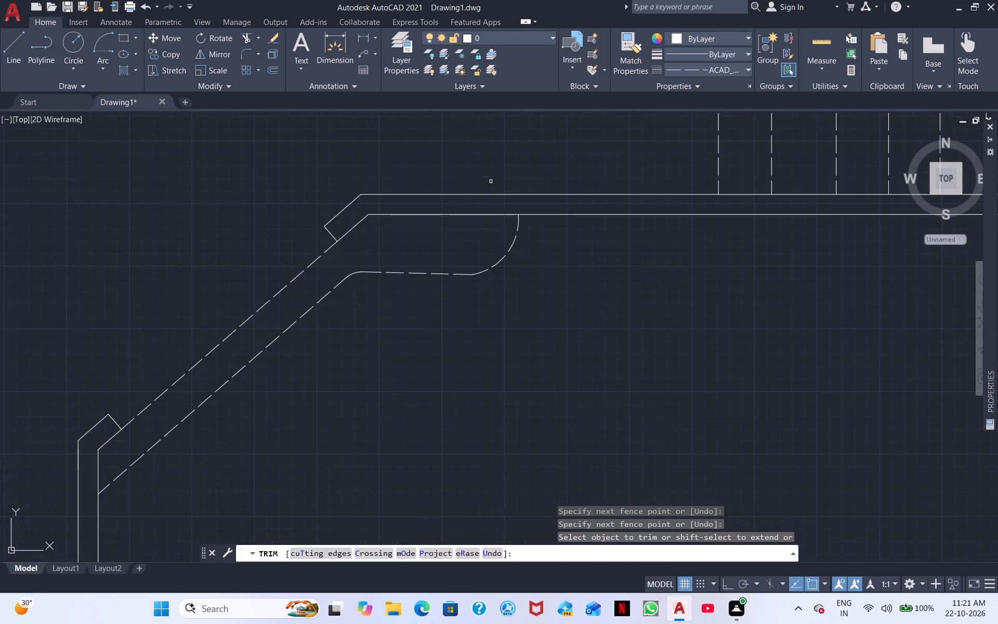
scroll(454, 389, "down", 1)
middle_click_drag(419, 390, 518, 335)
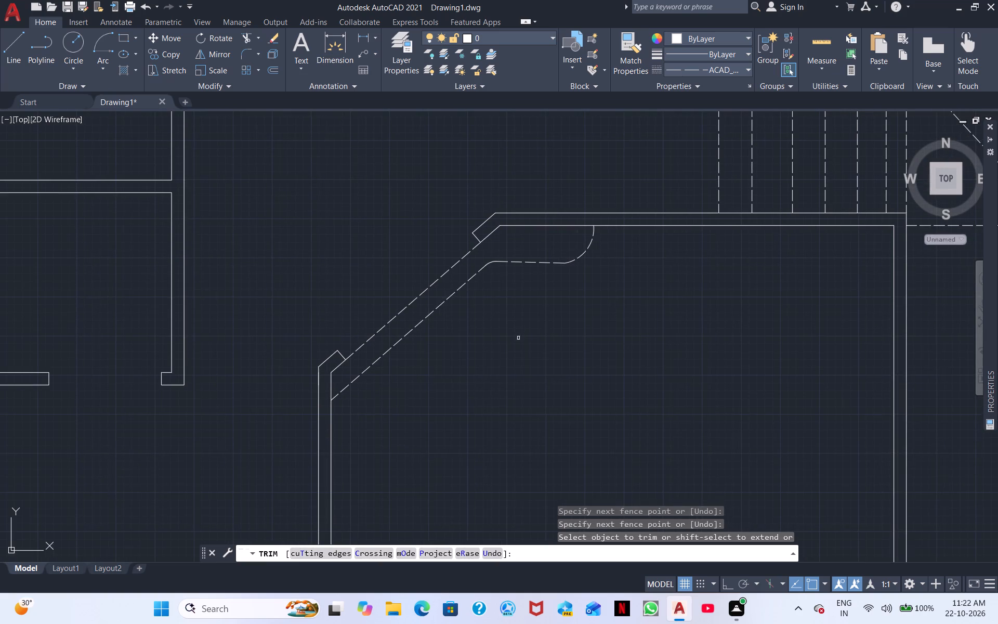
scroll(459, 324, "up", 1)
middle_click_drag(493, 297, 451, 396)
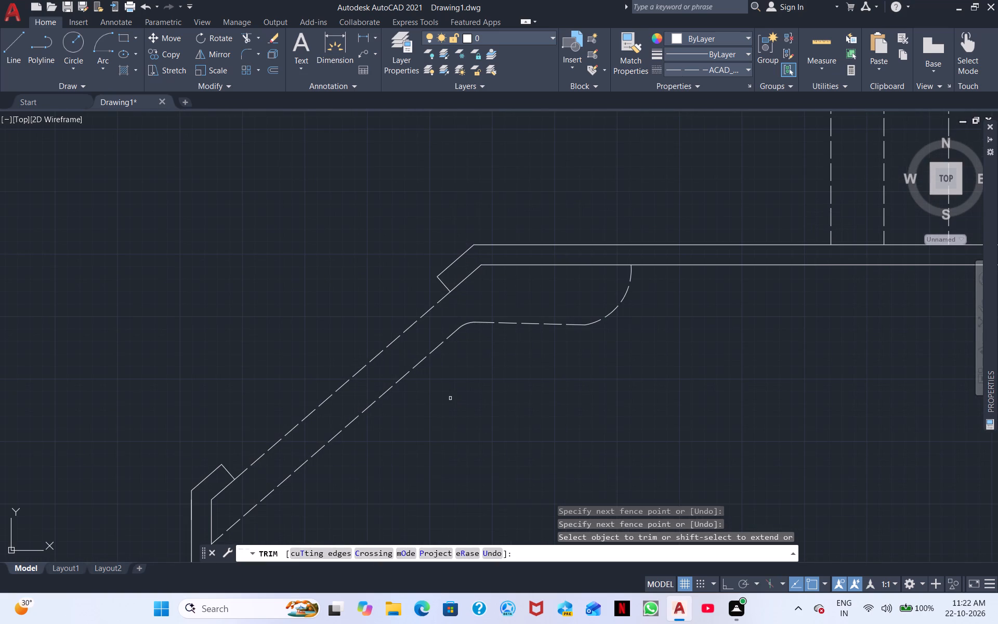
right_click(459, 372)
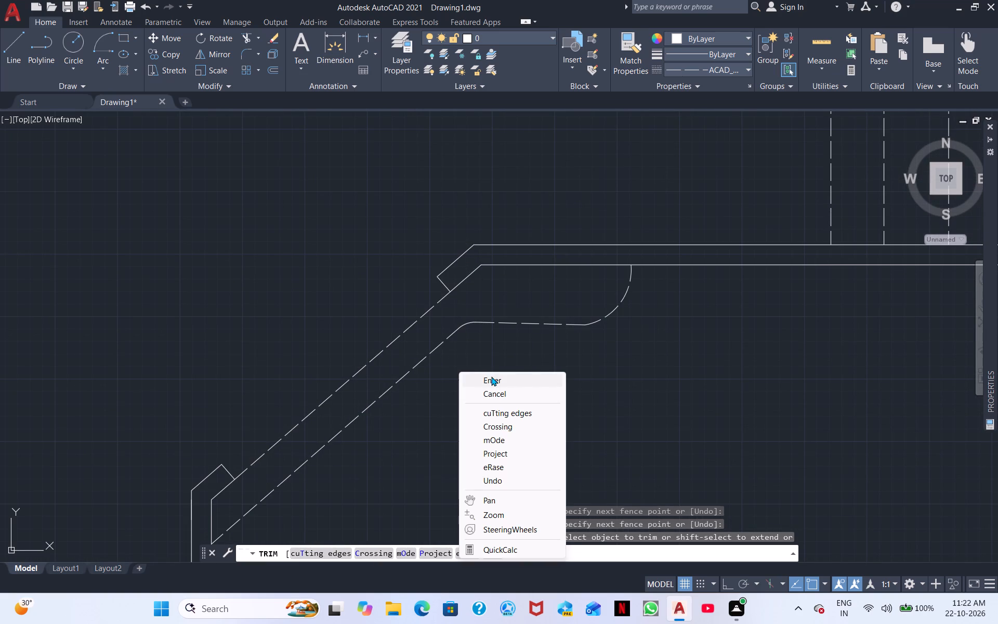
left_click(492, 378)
Move the inner dashed diagonal with its fillet, nearly horizontal line and end arc slightly down along the vertical wall's inner face.
scroll(417, 400, "down", 1)
middle_click_drag(410, 427, 497, 418)
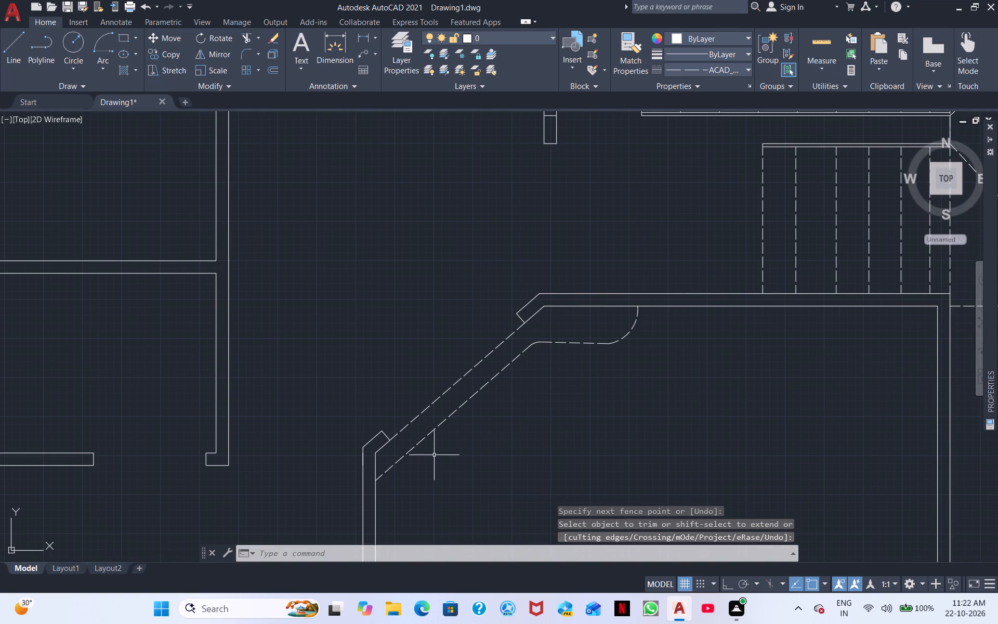
left_click(436, 453)
left_click(413, 441)
left_click(615, 371)
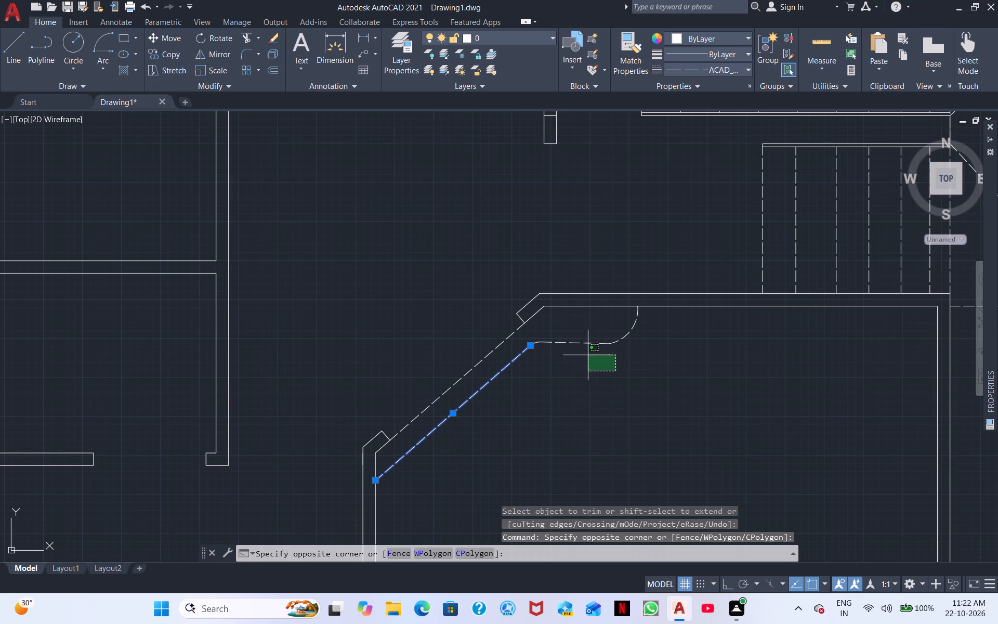
left_click(538, 338)
right_click(526, 401)
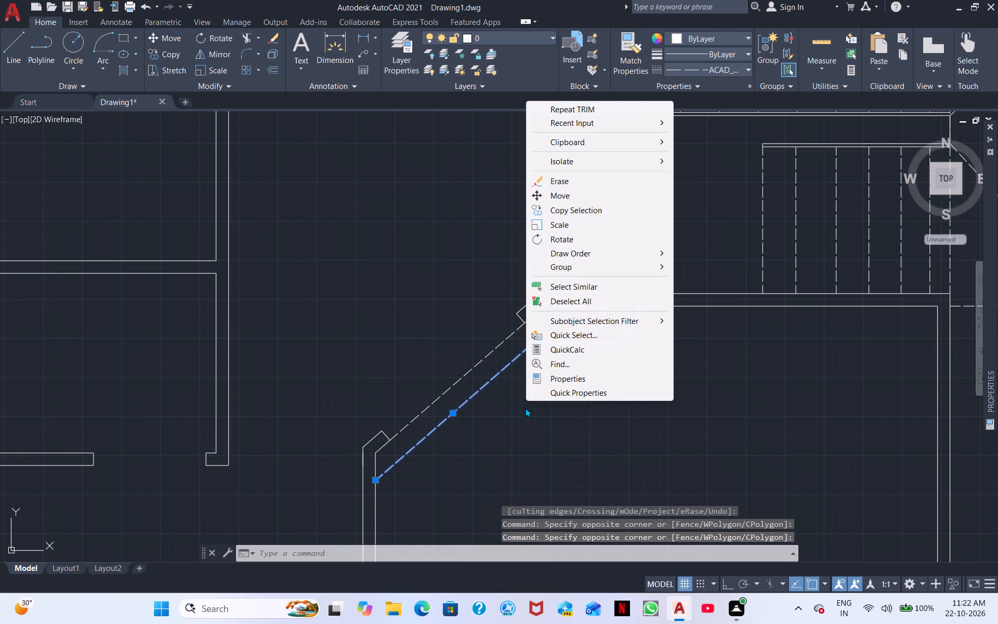
left_click(562, 196)
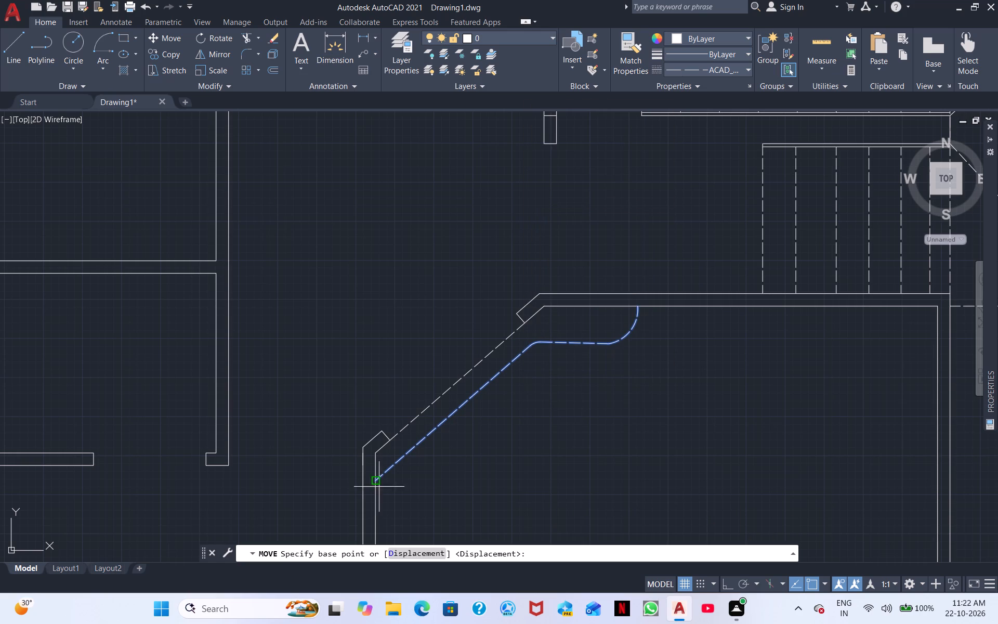
left_click(374, 482)
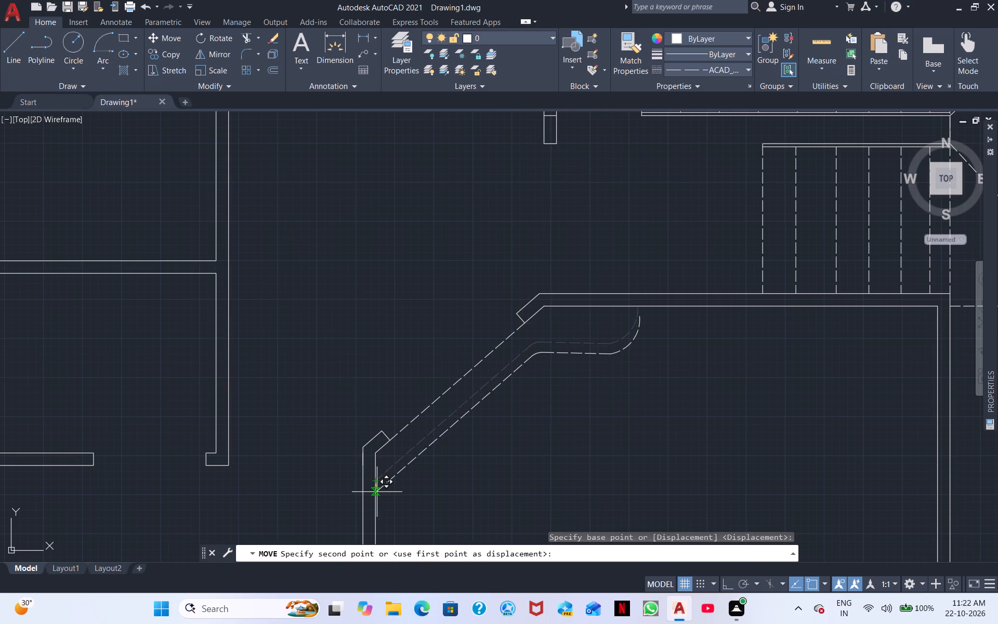
left_click(377, 494)
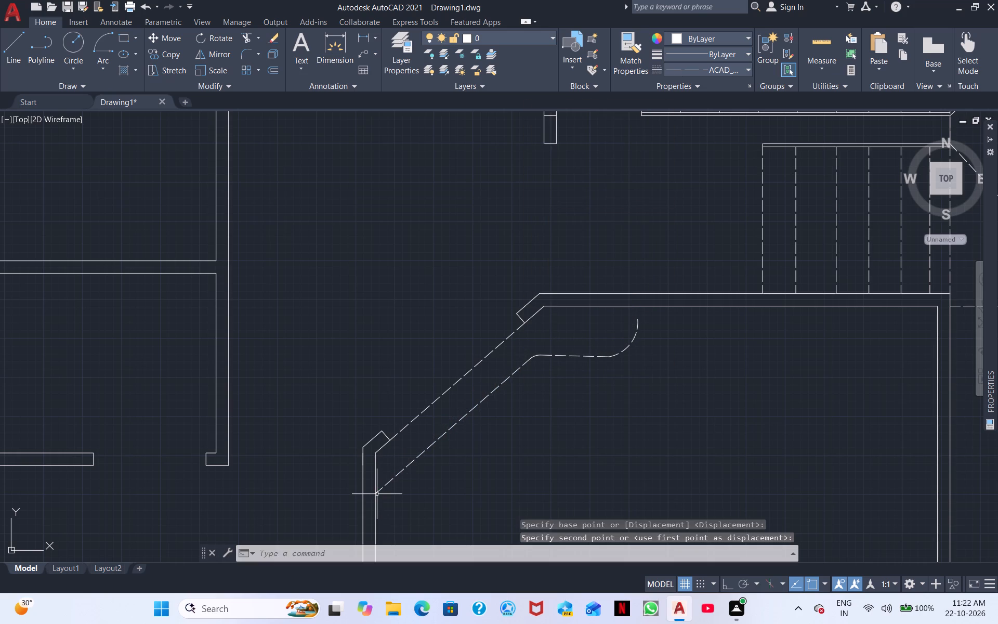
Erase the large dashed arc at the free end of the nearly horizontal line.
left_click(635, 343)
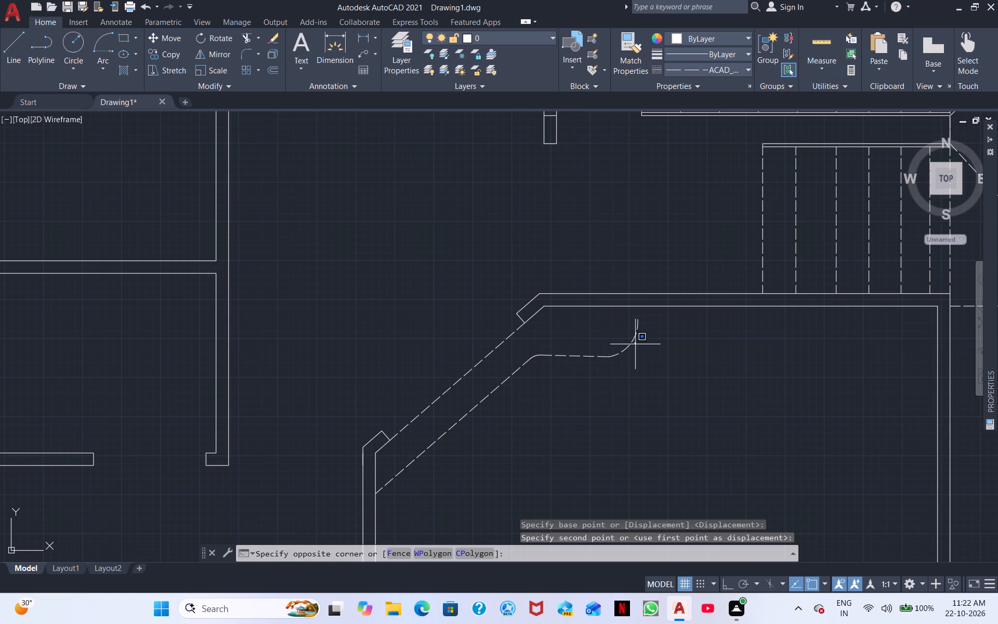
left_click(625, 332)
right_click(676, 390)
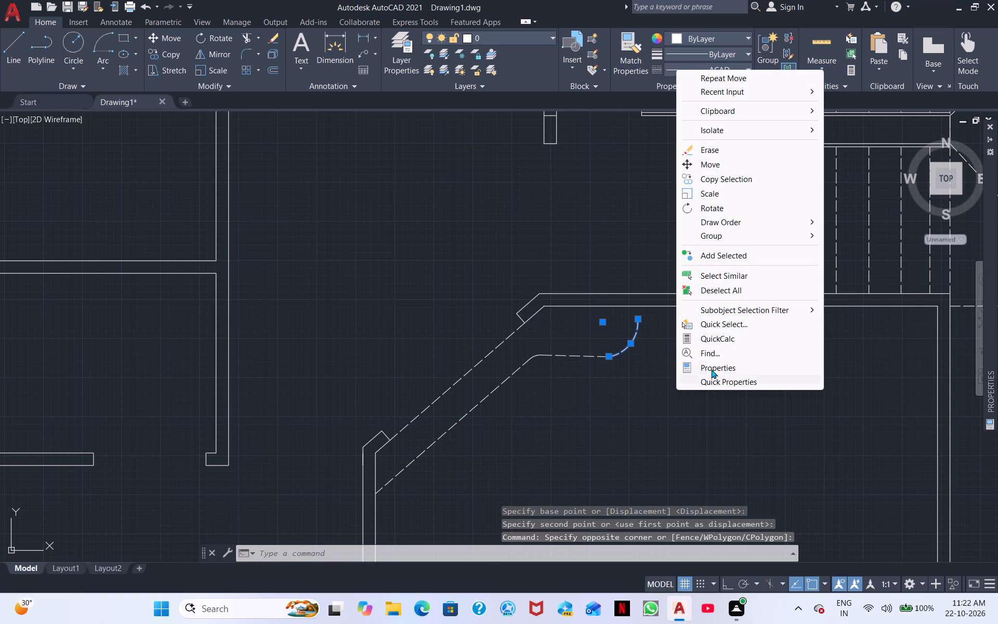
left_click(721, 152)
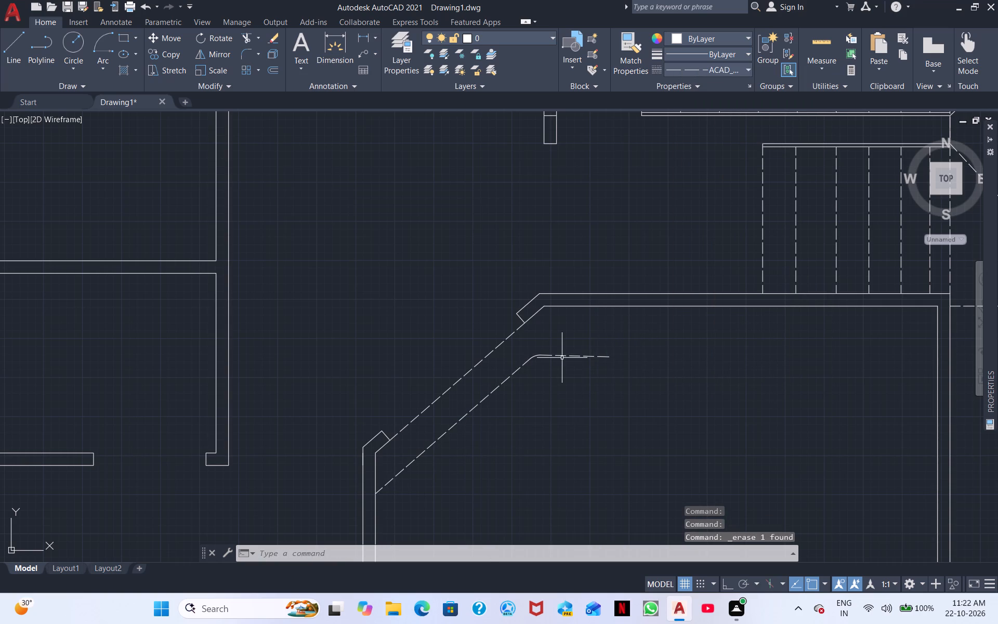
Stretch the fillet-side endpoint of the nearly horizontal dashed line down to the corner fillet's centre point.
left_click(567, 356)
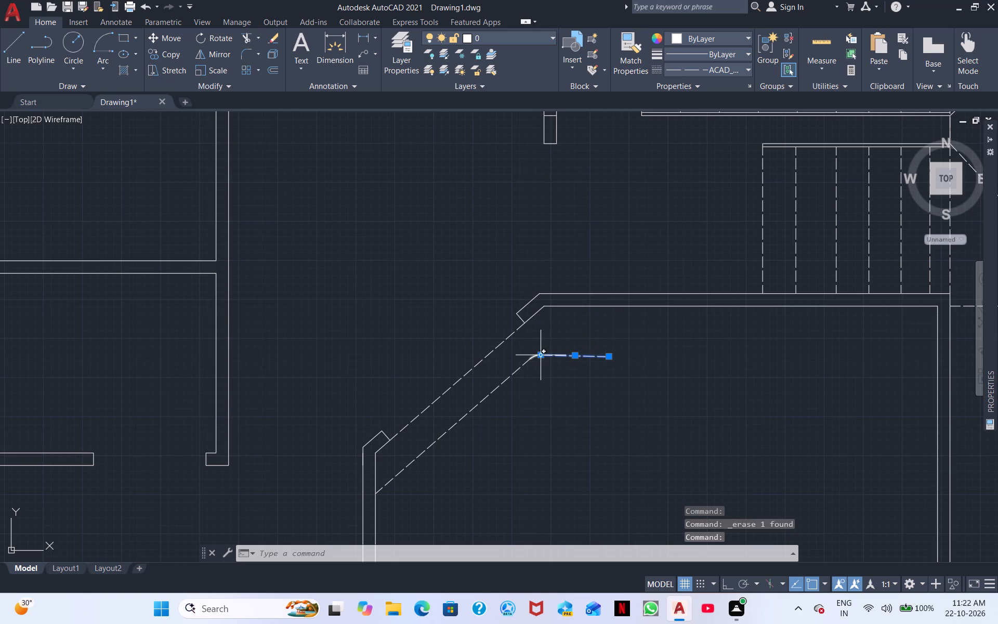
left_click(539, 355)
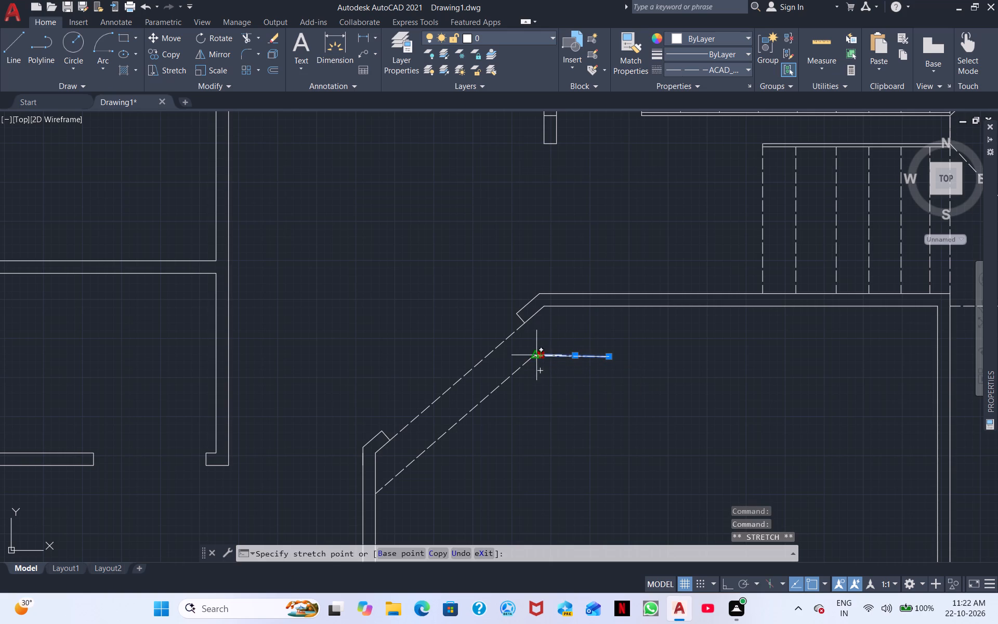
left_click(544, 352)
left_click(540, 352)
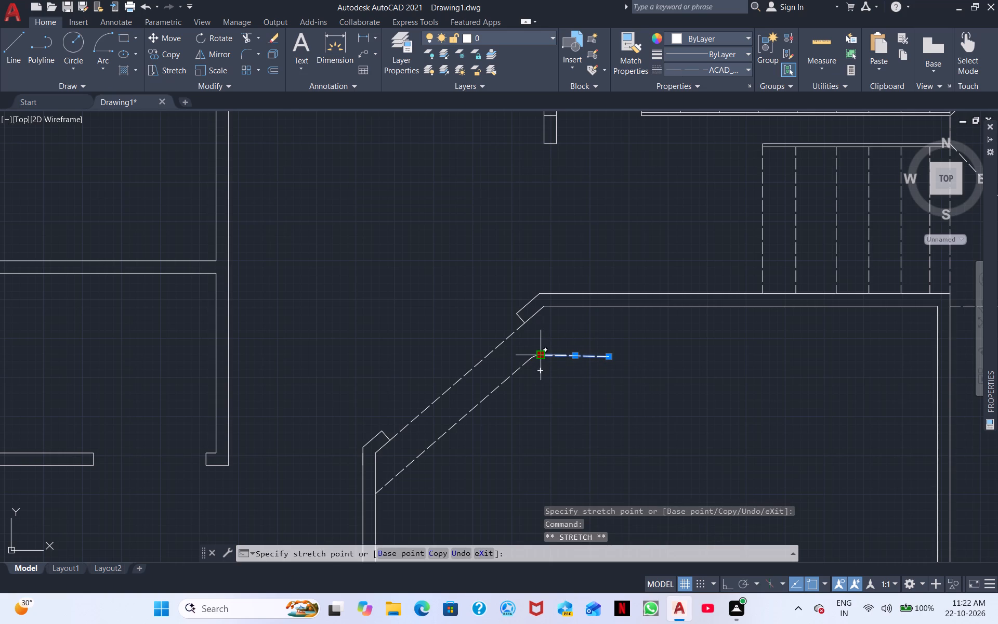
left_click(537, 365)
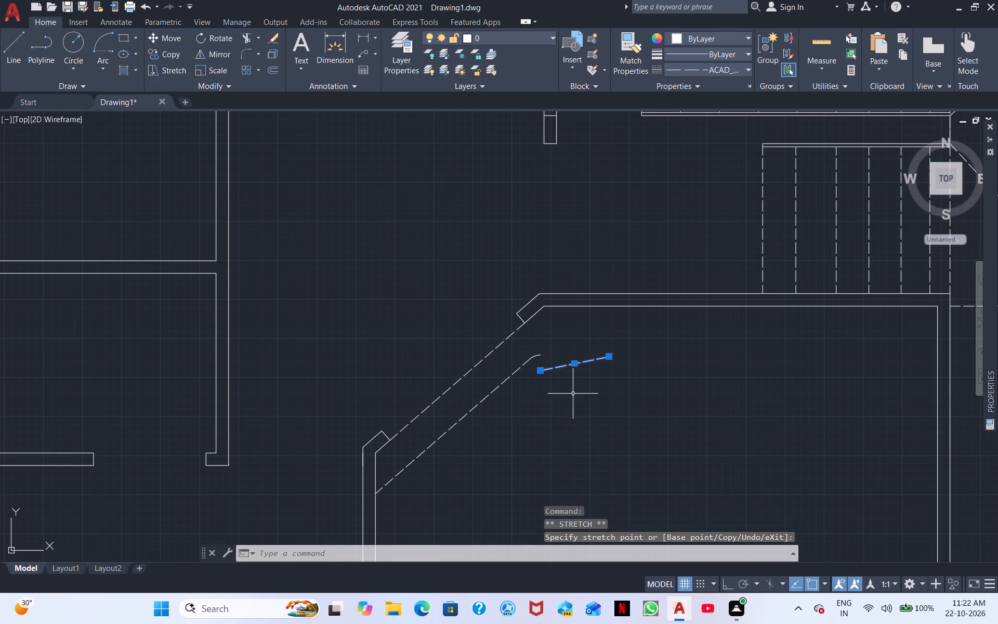
Erase the stretched dashed line beside the corner fillet.
right_click(573, 394)
left_click(620, 161)
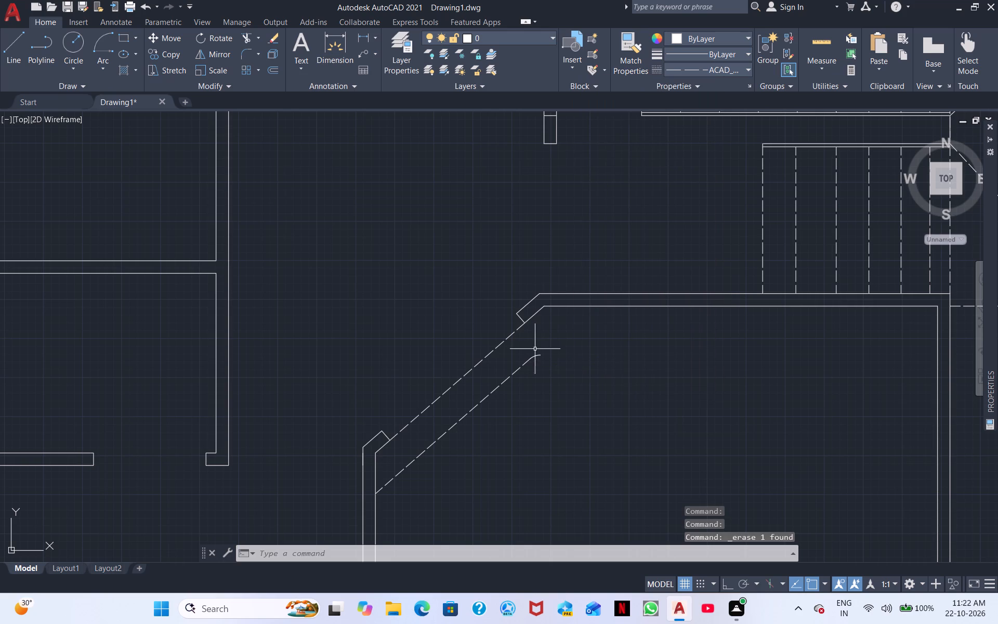
Erase the small fillet arc at the upper end of the inner dashed diagonal.
left_click(535, 354)
right_click(577, 365)
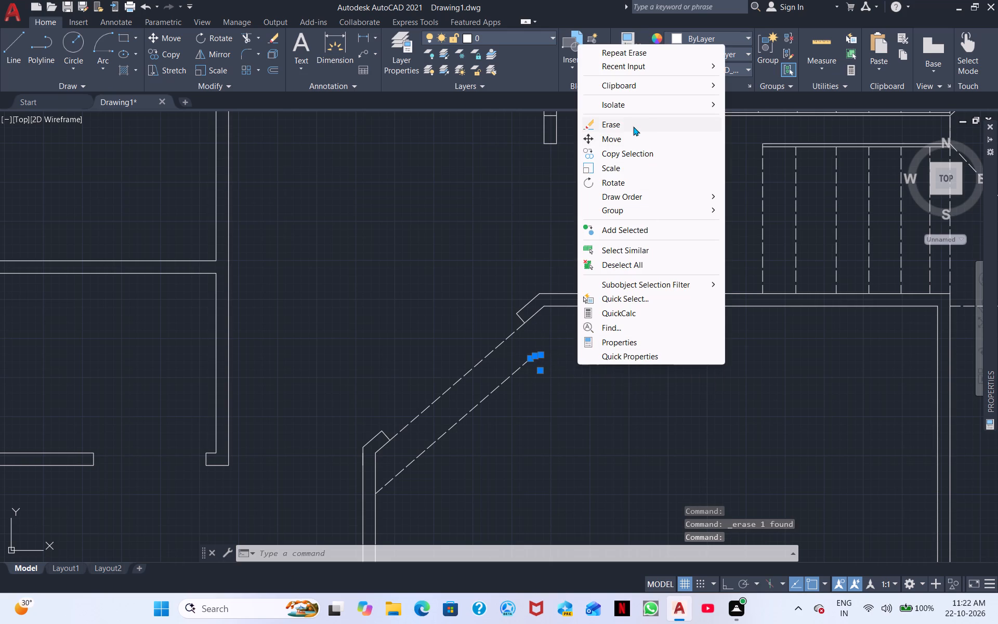
left_click(625, 125)
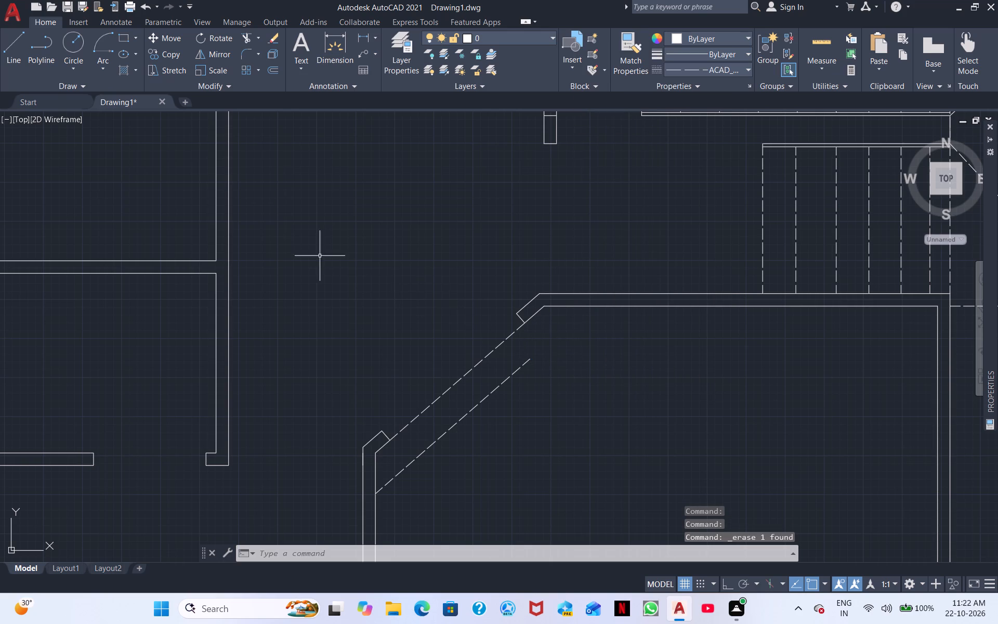
Draw dashed lines extending the inner diagonal about 9 1/2" at its upper end, then running horizontally about 2'-4 1/2" below the wall.
left_click(9, 47)
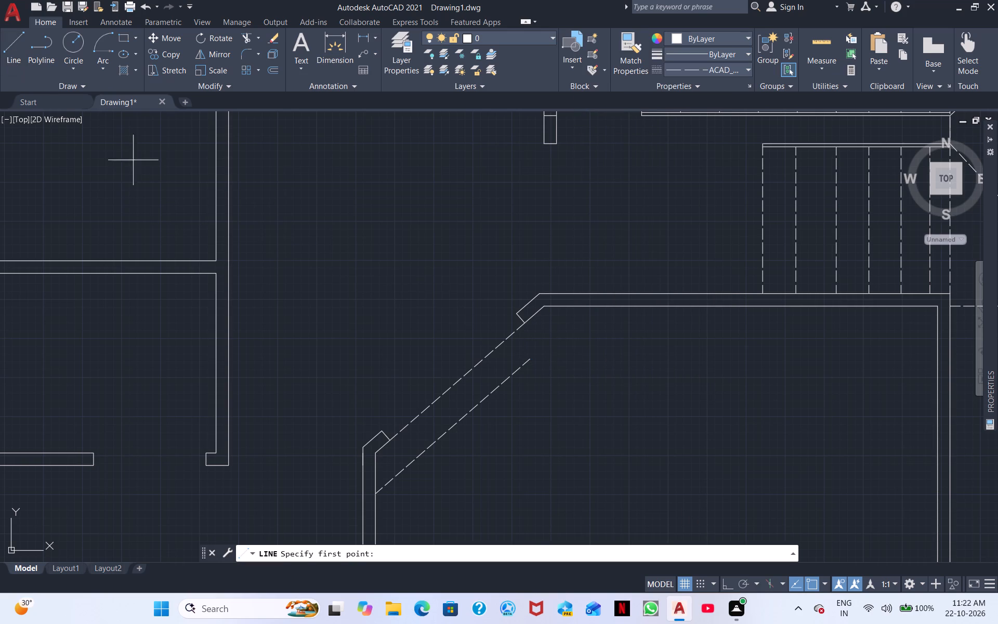
left_click(529, 360)
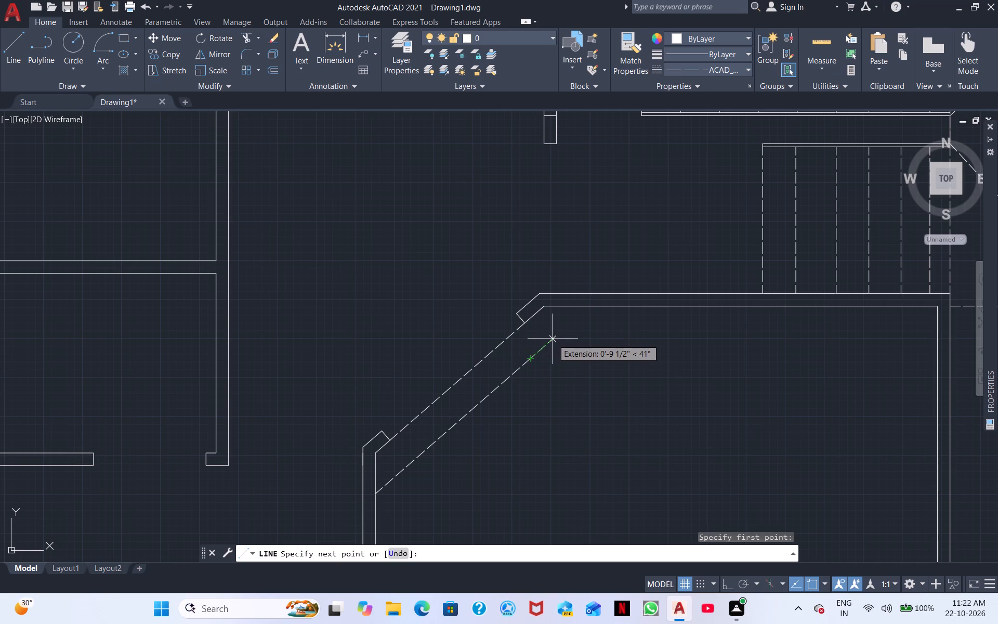
left_click(553, 339)
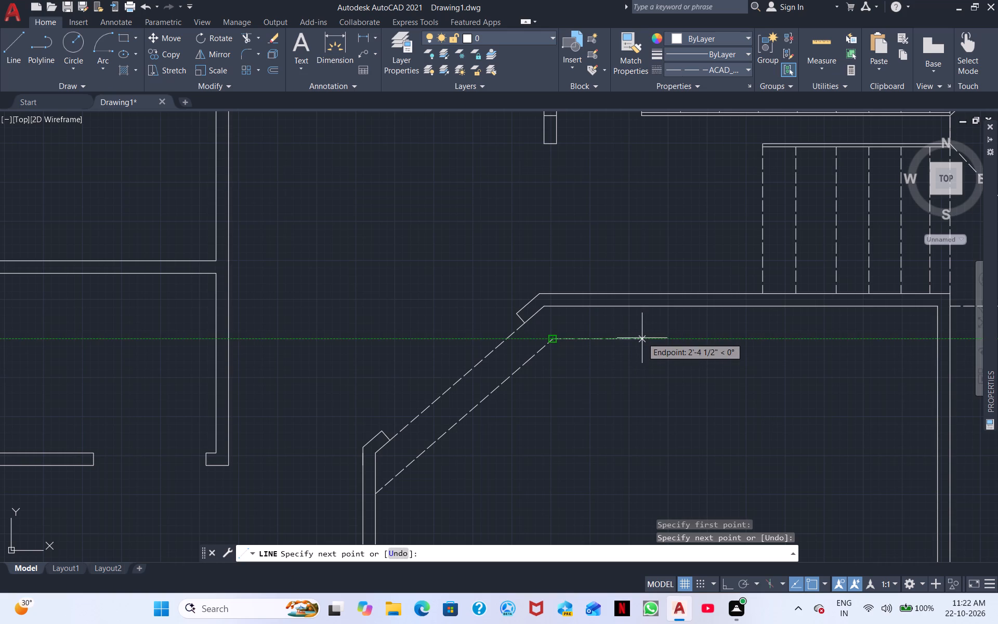
left_click(642, 339)
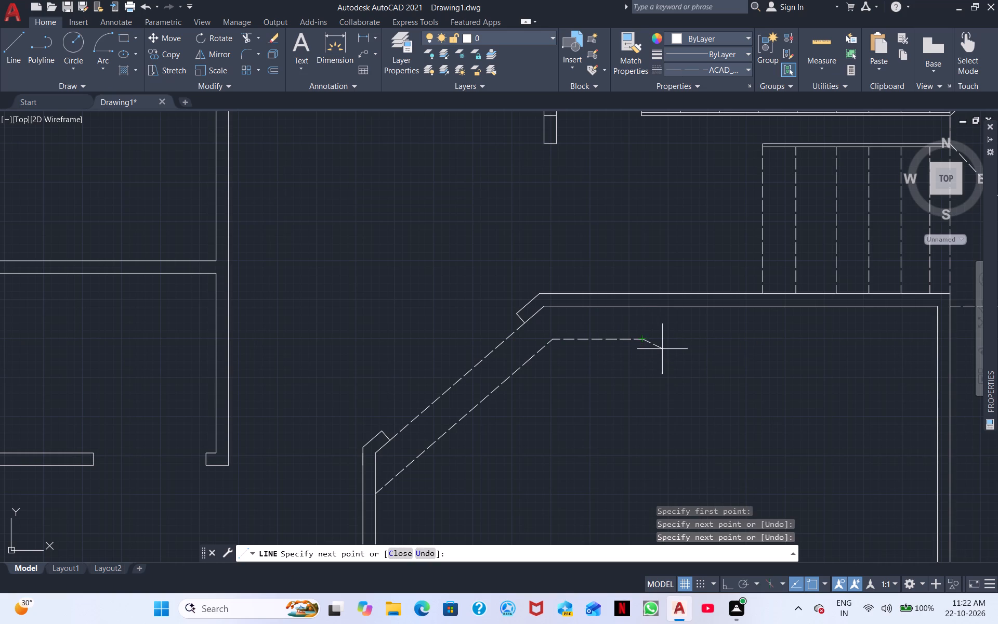
right_click(662, 350)
left_click(683, 353)
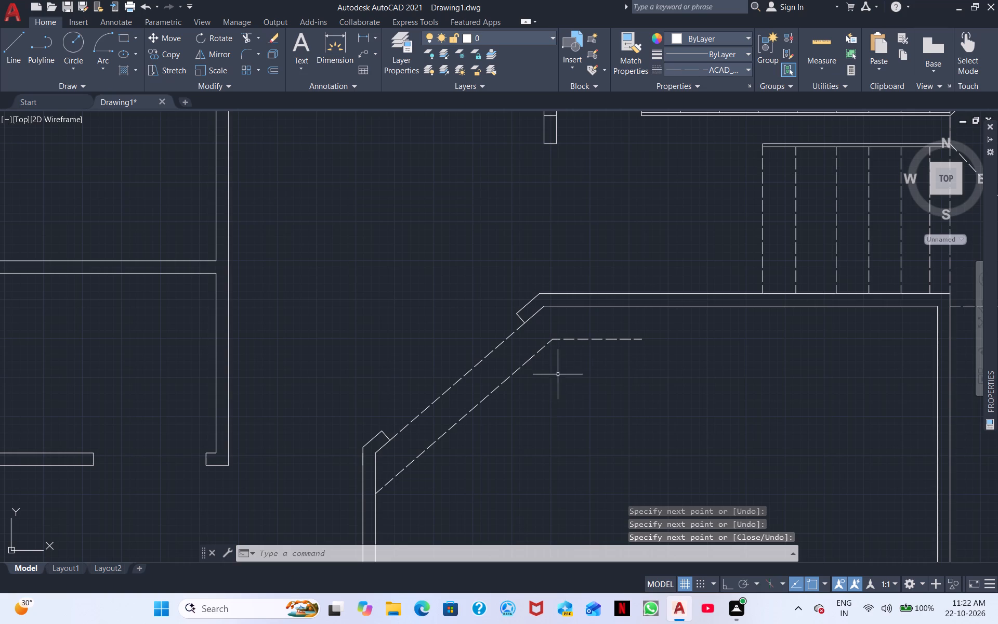
Fillet the corner between the extended inner diagonal and the horizontal dashed line with an 8" radius.
left_click(455, 551)
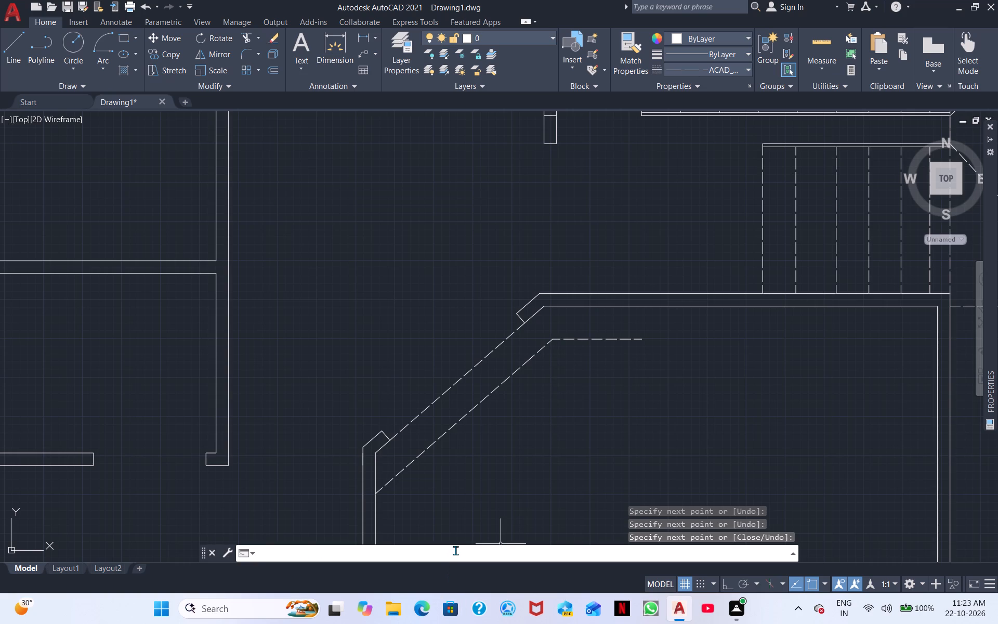
type("f")
key("space")
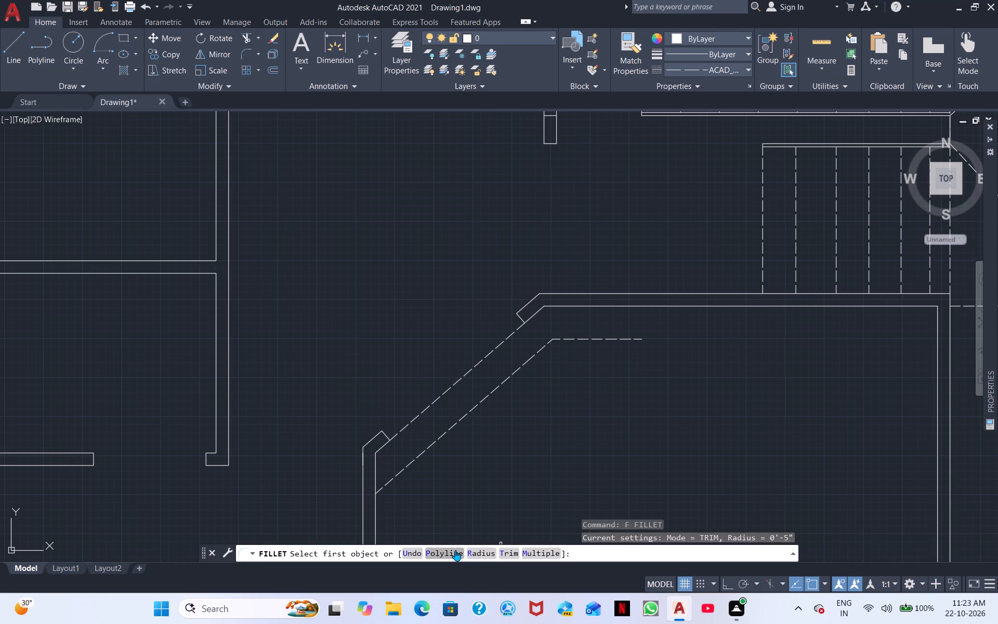
left_click(484, 550)
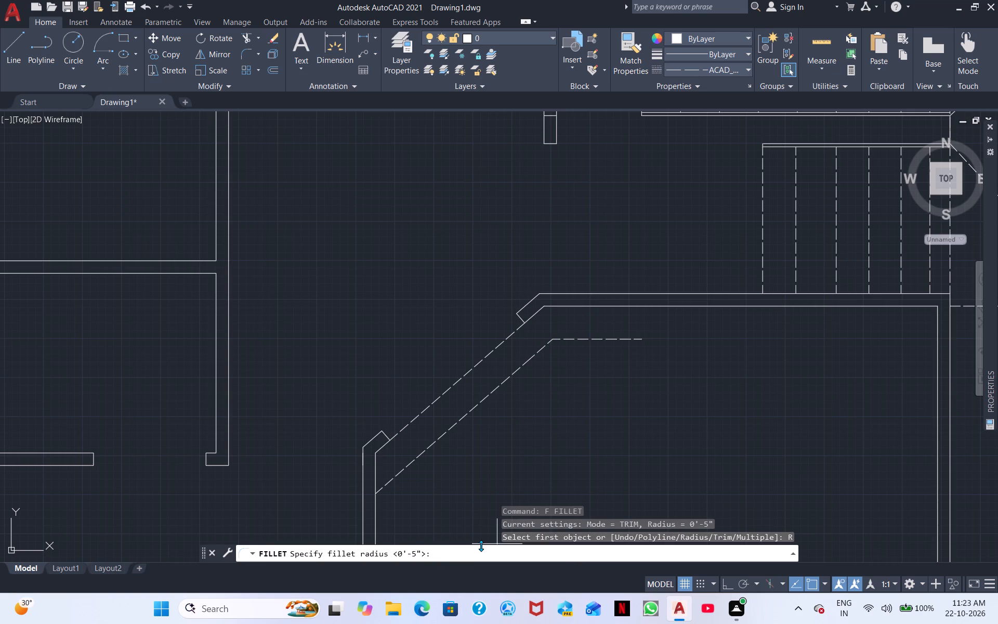
key("8")
key("shift+quotedbl")
key("Return")
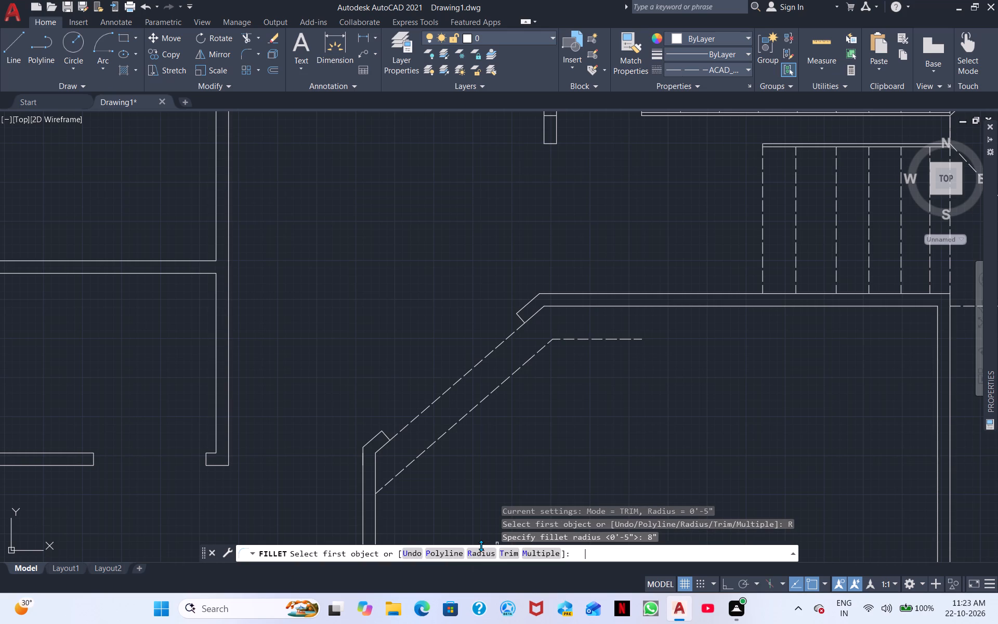
left_click(543, 349)
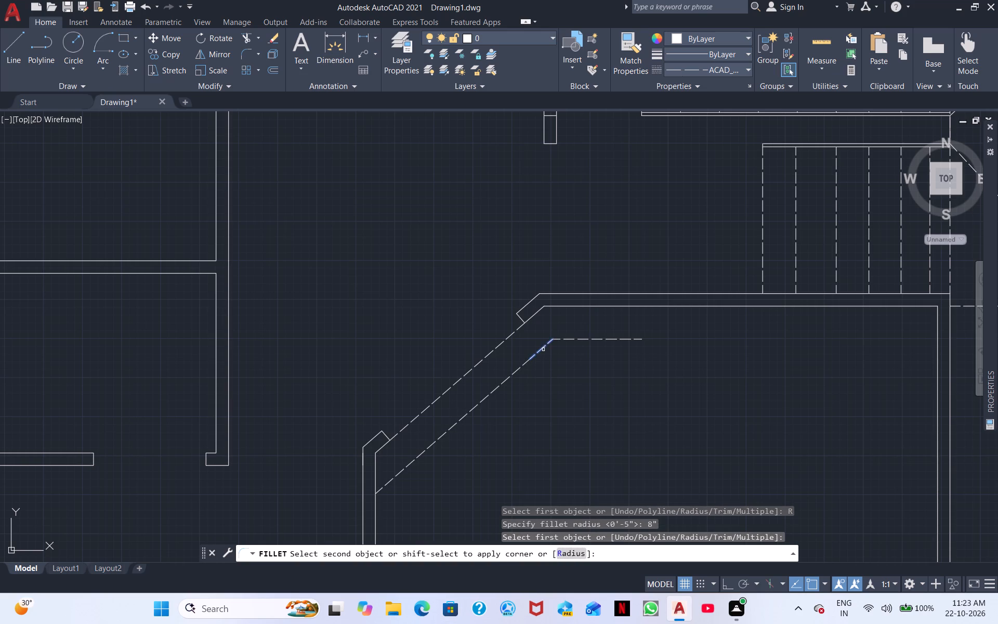
left_click(566, 340)
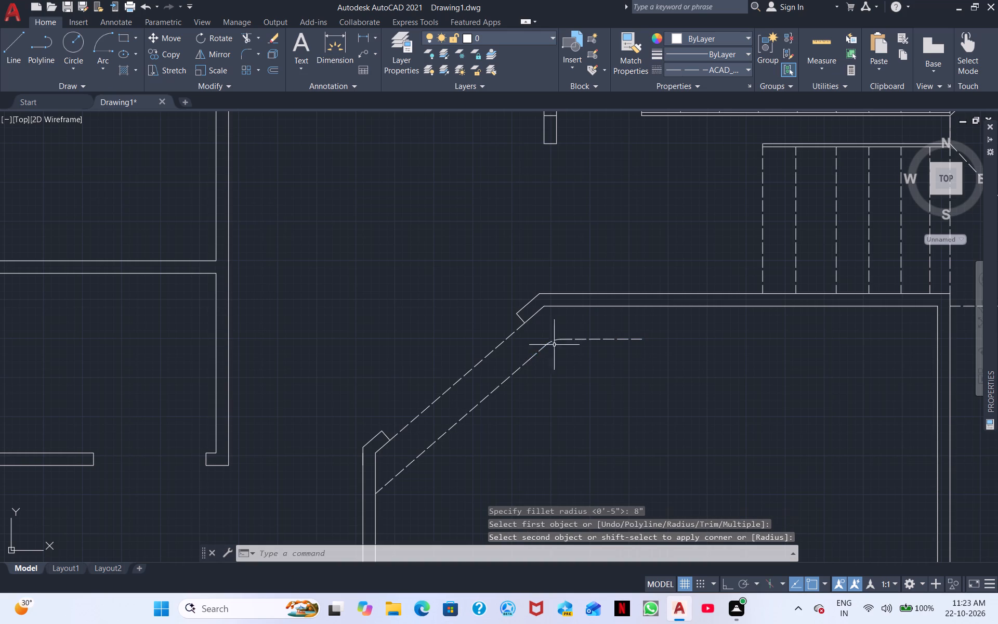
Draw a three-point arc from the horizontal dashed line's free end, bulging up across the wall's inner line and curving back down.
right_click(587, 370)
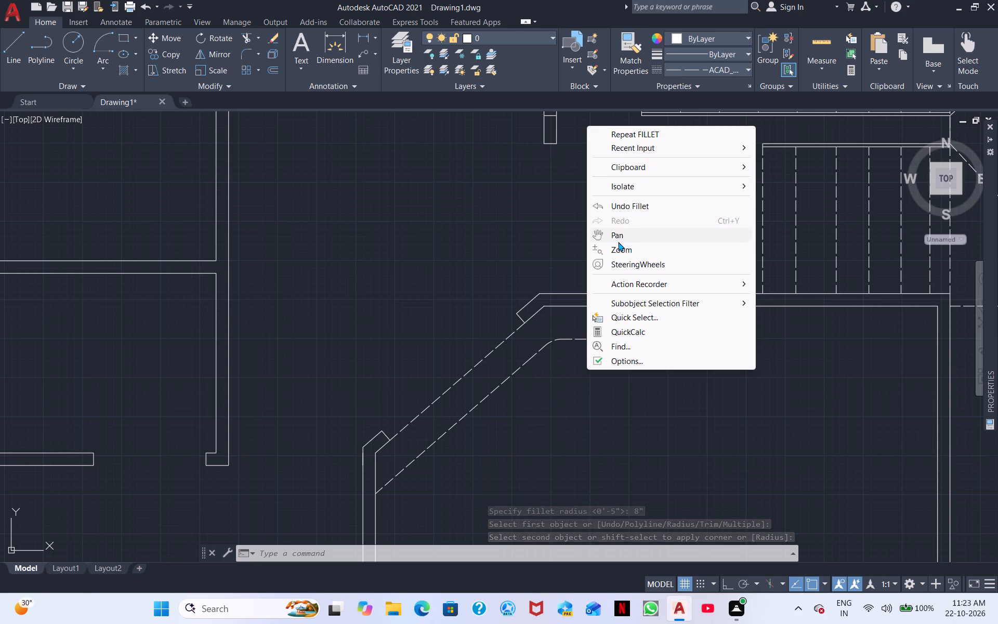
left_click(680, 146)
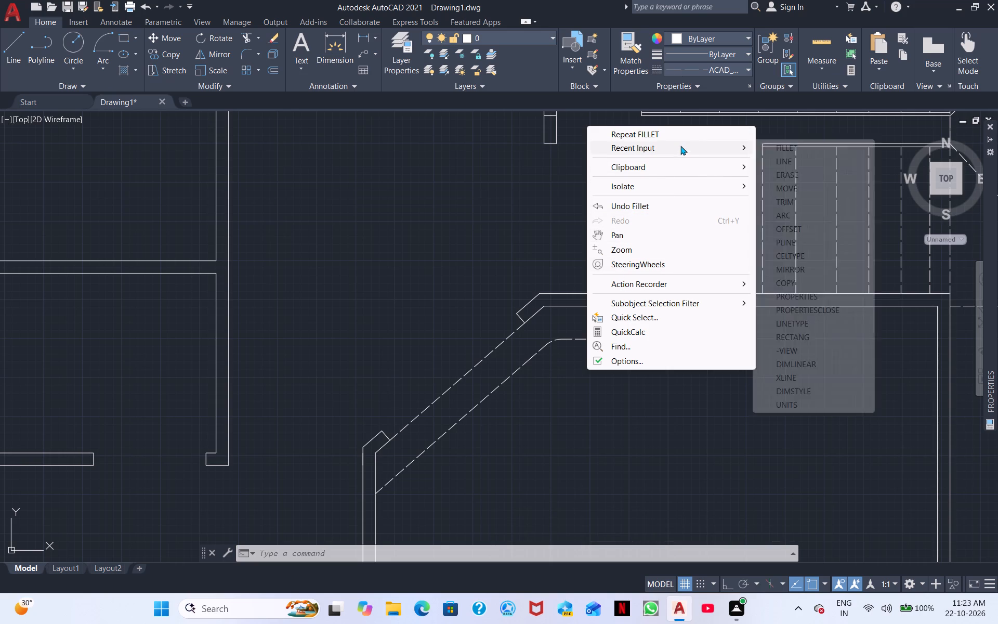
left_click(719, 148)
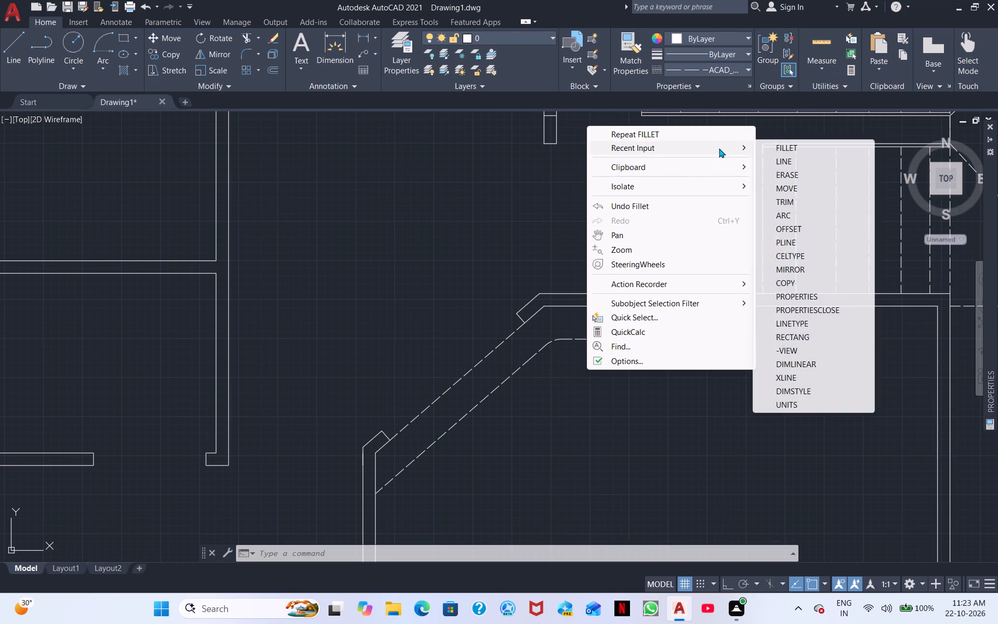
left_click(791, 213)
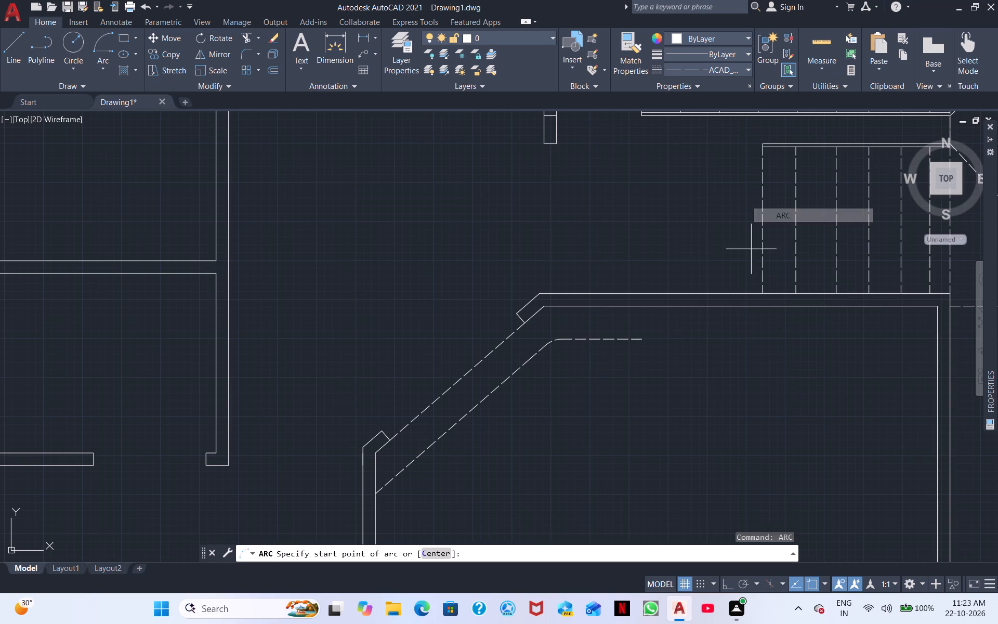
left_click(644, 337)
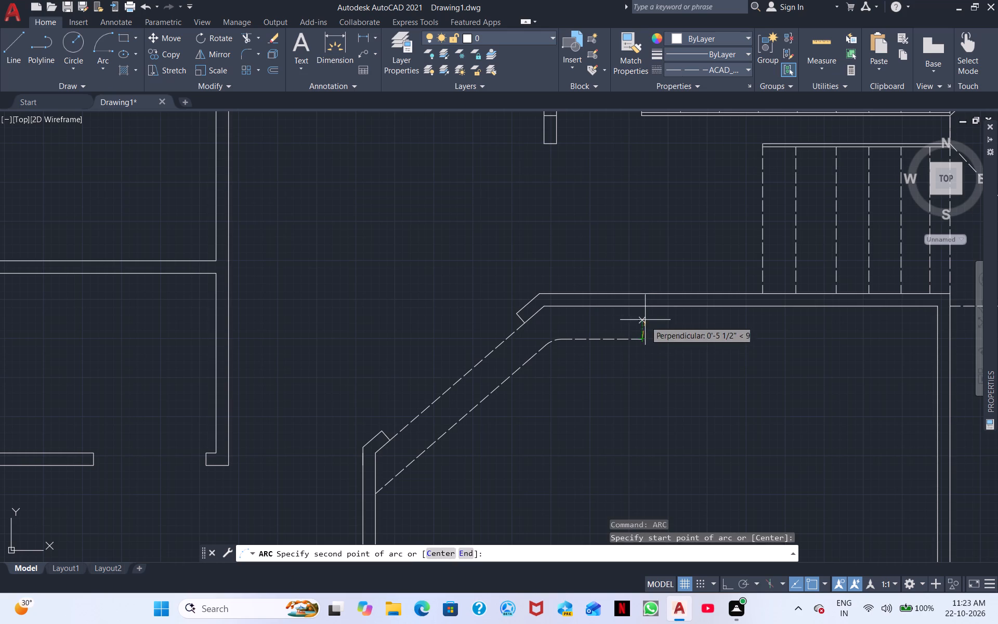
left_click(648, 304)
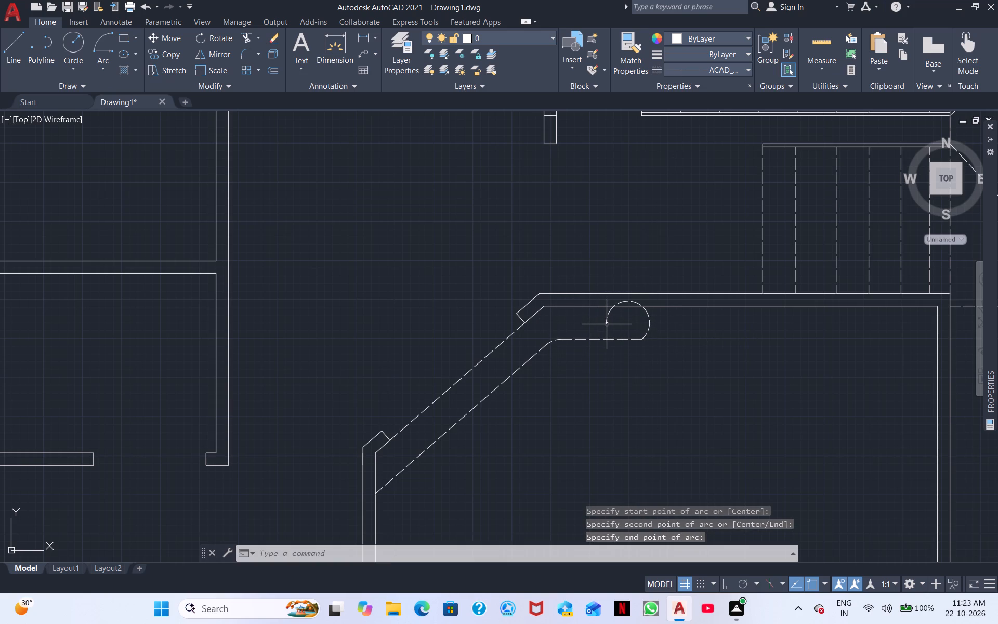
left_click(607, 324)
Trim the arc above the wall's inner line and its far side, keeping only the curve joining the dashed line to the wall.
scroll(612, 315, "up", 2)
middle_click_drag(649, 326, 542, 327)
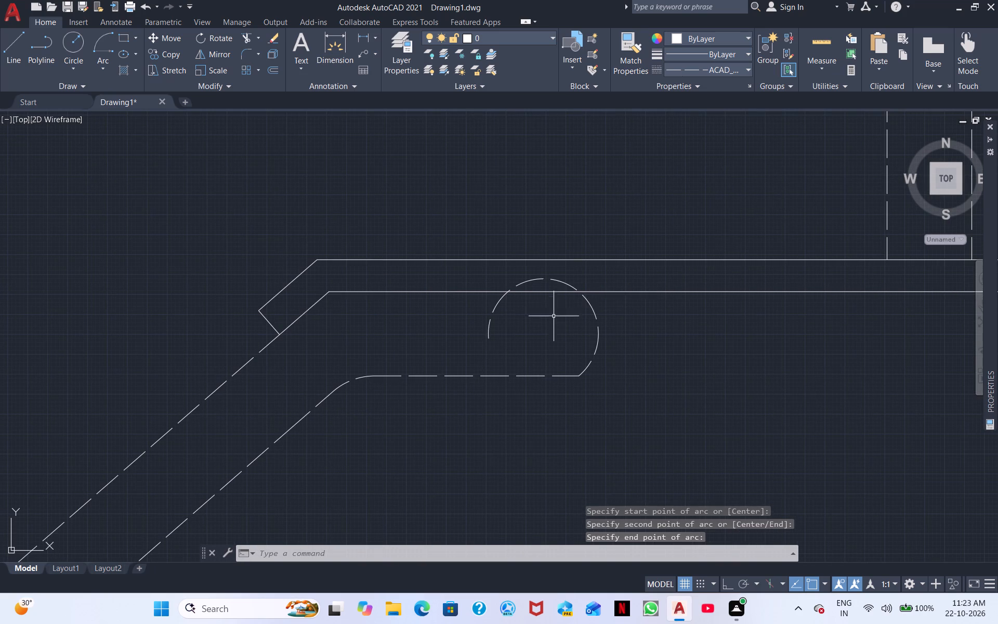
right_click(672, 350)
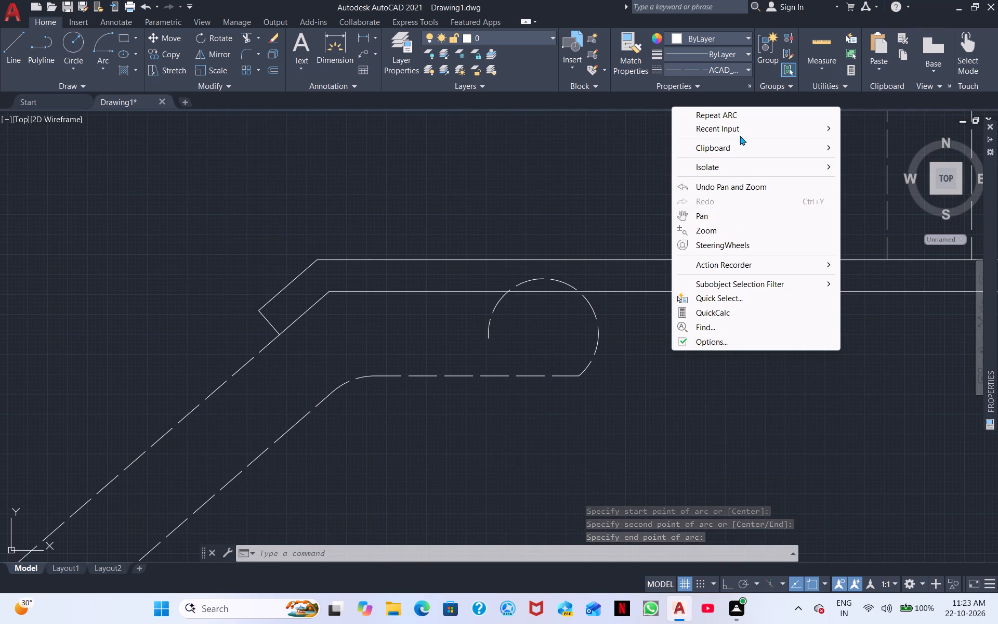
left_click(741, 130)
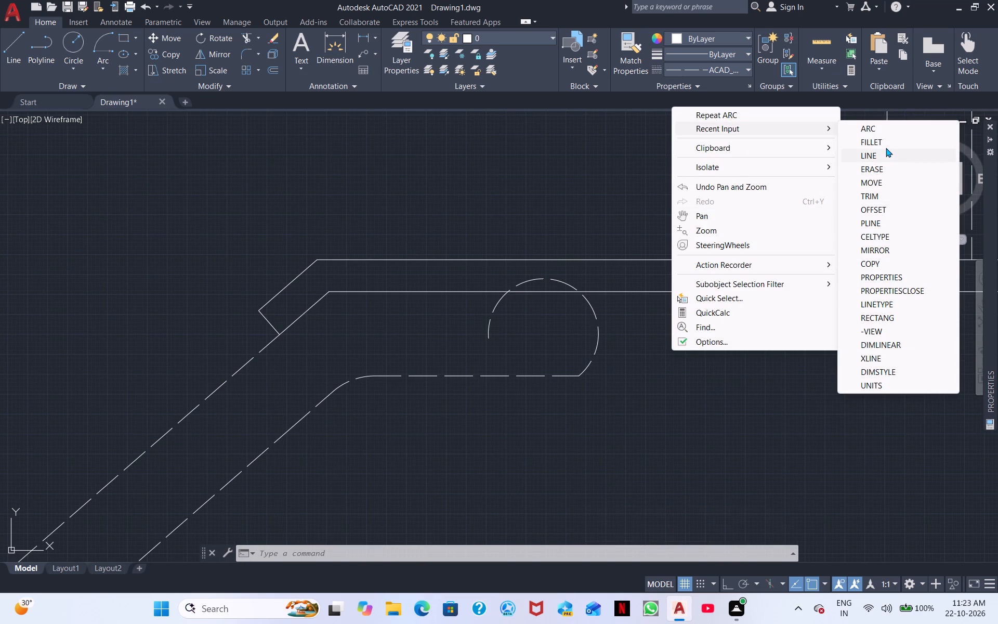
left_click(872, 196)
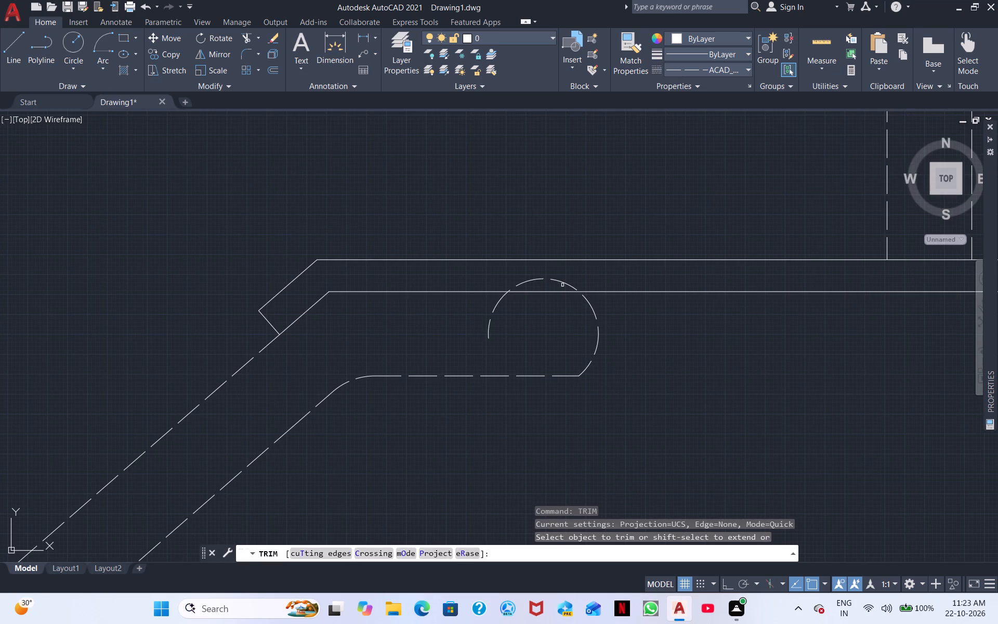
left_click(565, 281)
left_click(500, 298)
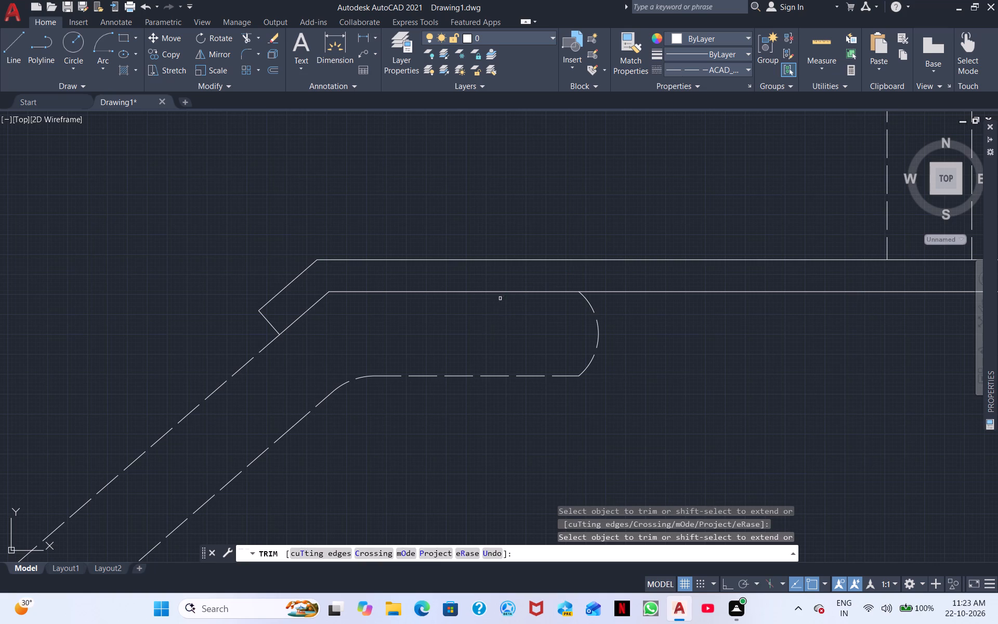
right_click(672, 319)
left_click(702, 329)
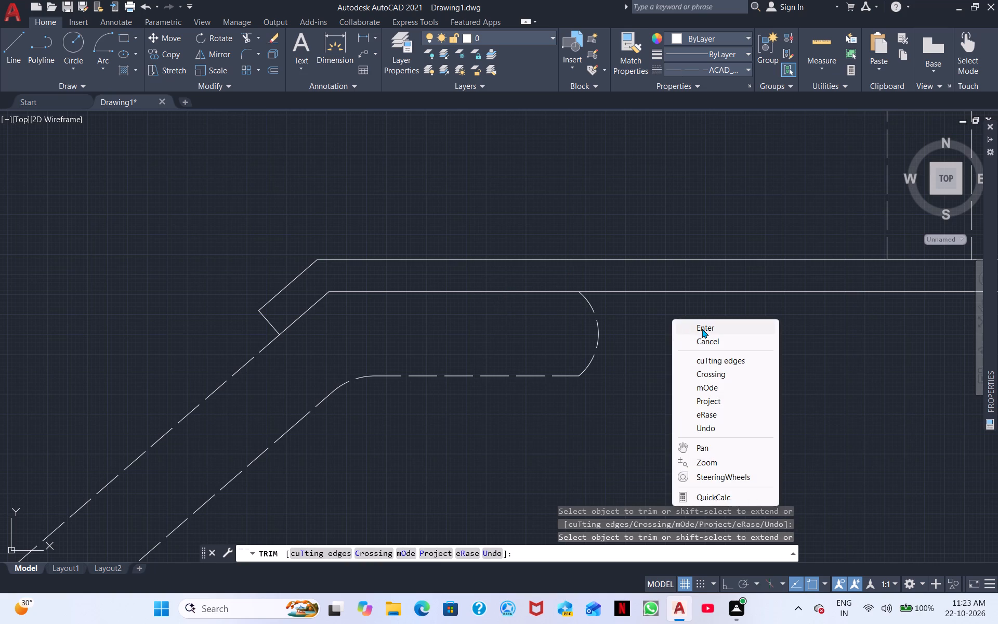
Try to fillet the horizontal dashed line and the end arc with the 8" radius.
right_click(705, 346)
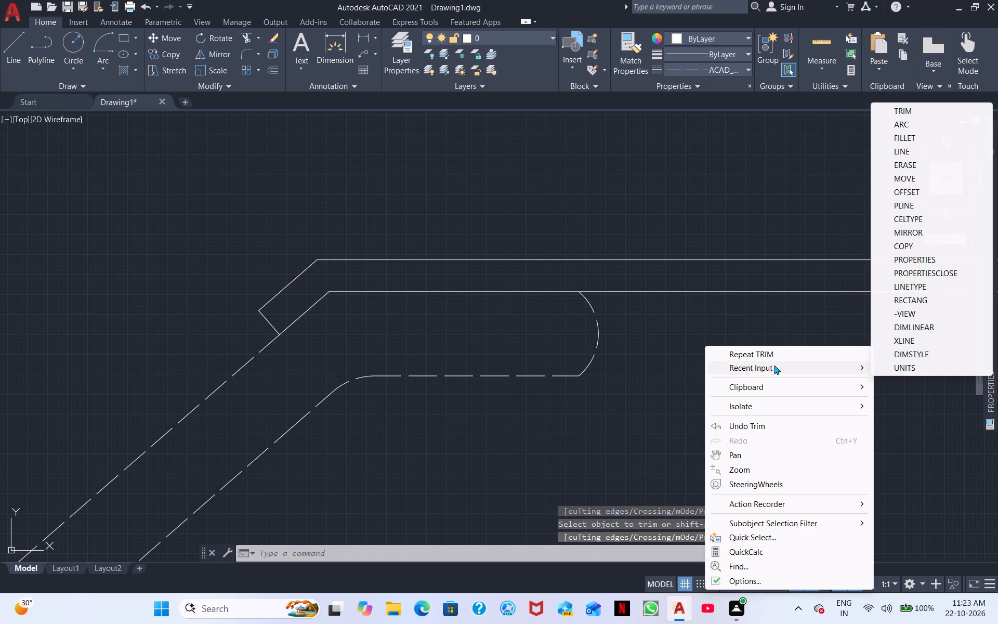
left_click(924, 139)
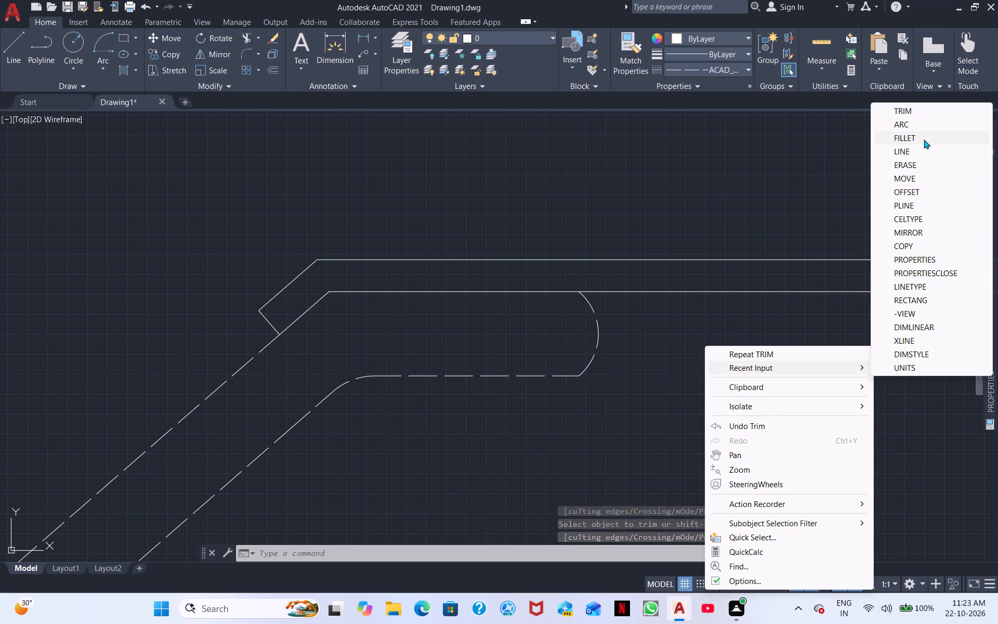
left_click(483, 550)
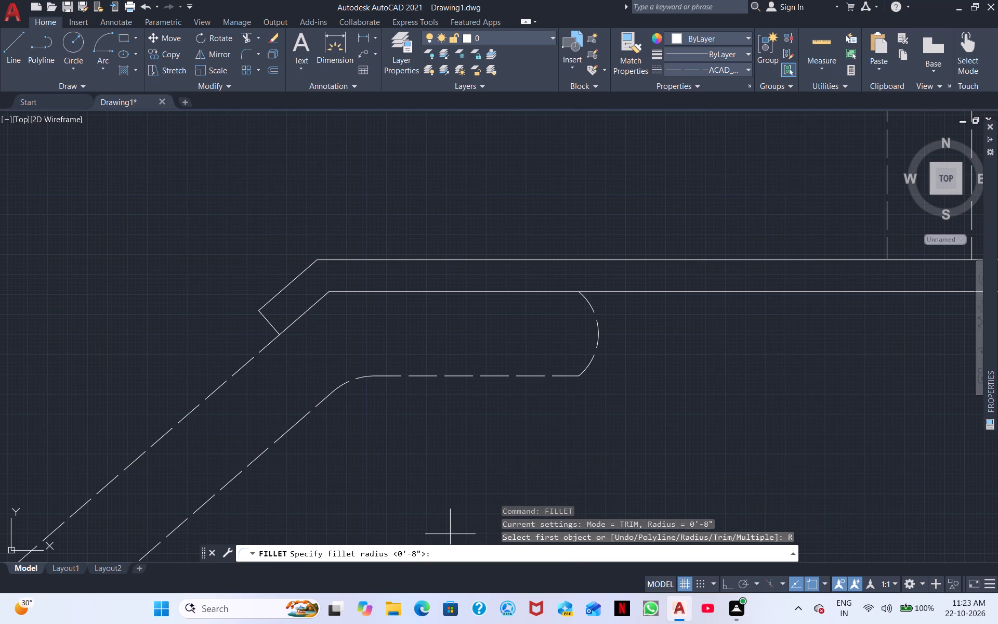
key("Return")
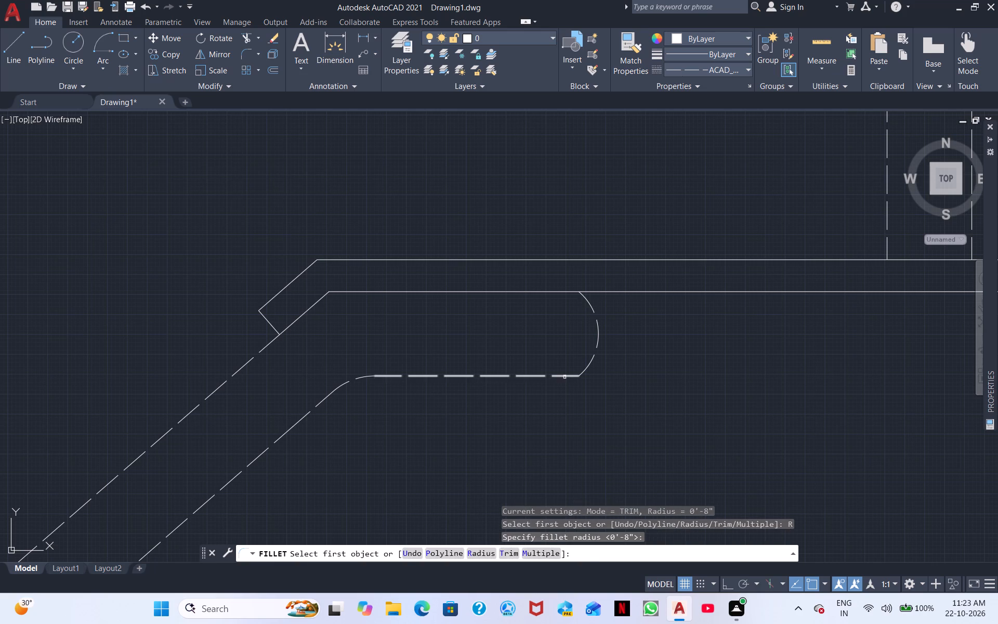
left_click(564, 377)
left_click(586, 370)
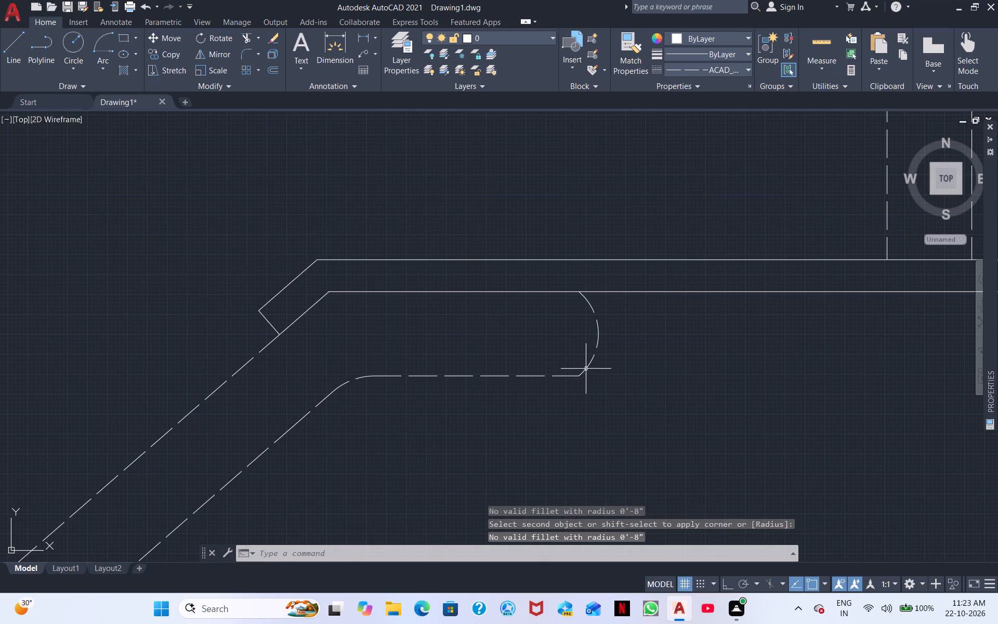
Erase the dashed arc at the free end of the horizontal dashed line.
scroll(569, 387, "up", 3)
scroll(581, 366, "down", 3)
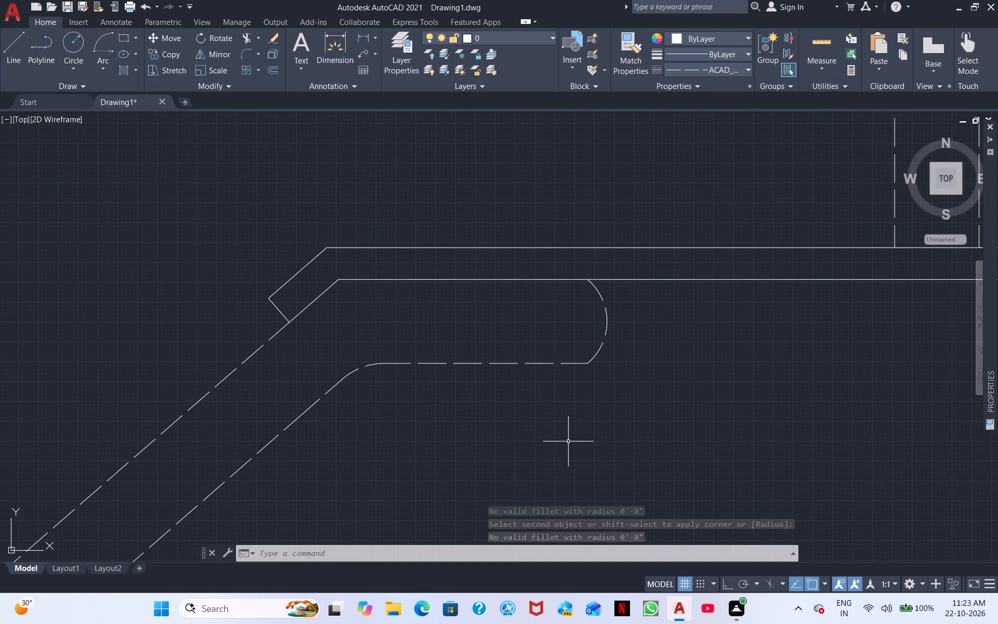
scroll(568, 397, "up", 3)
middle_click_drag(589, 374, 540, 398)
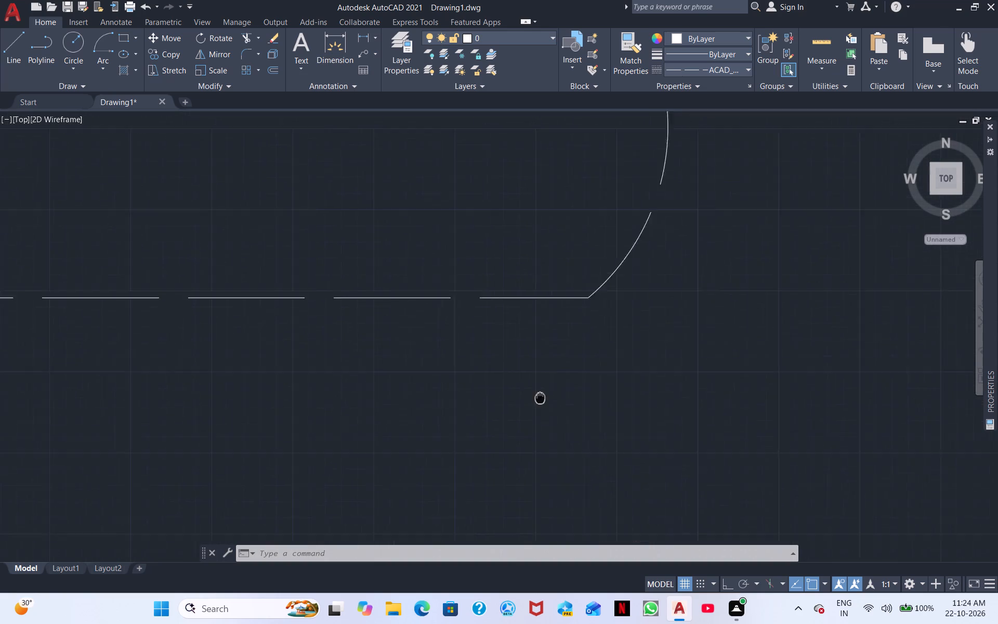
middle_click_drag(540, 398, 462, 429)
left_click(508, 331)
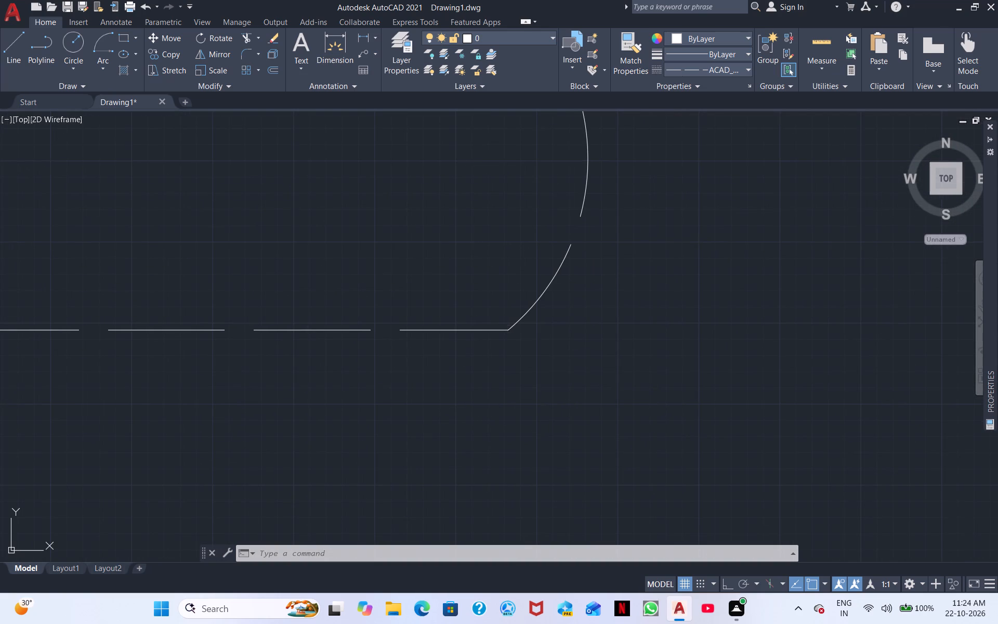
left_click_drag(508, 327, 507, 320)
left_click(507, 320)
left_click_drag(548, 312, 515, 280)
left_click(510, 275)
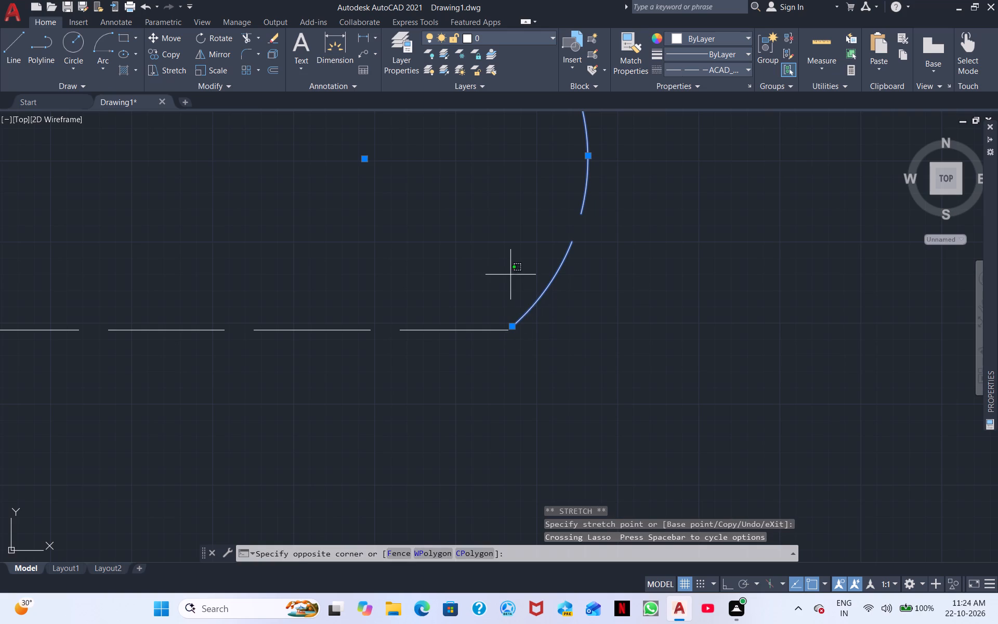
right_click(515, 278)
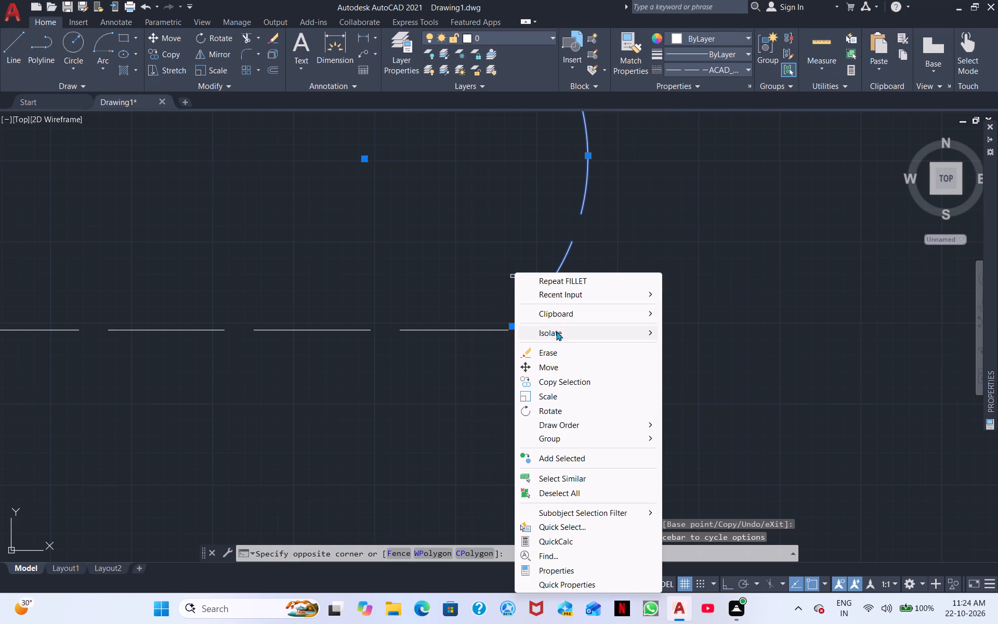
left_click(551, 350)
Draw a vertical line from the horizontal dashed line's free end up to the wall's inner line.
scroll(520, 332, "down", 2)
scroll(523, 349, "up", 1)
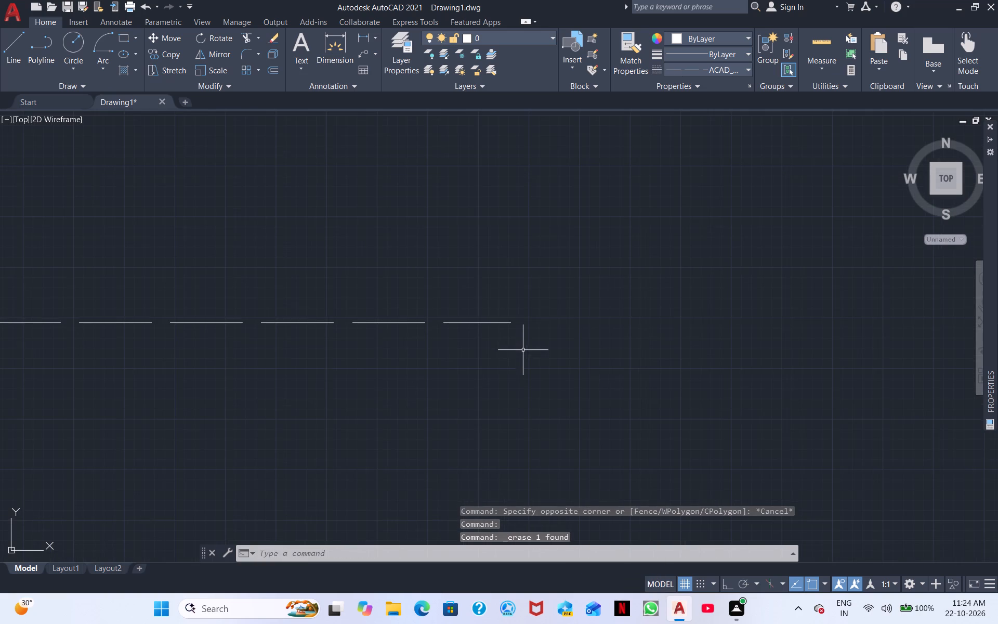
left_click(19, 51)
scroll(710, 408, "down", 2)
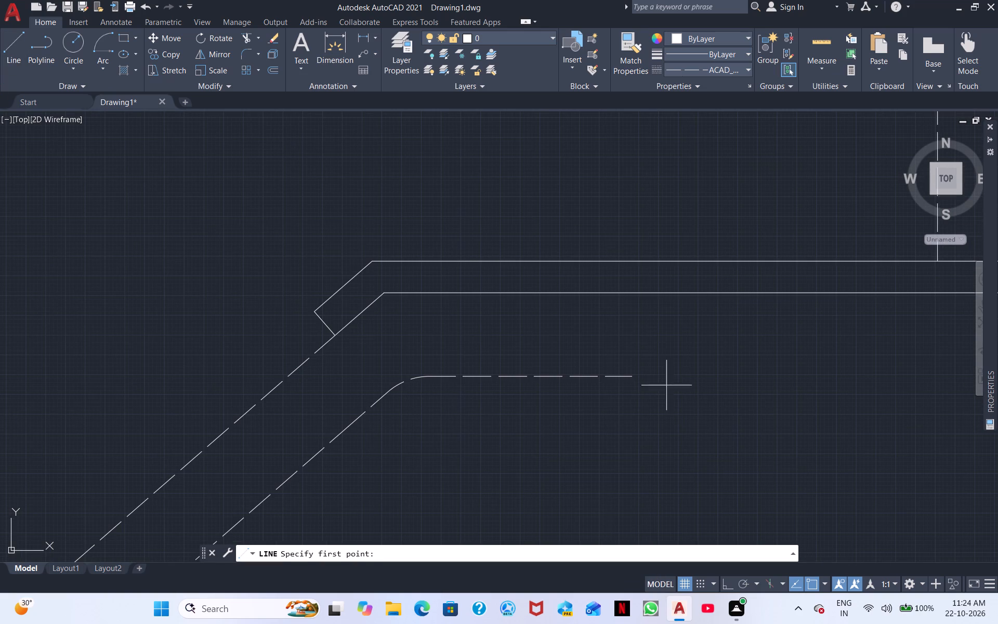
left_click(632, 374)
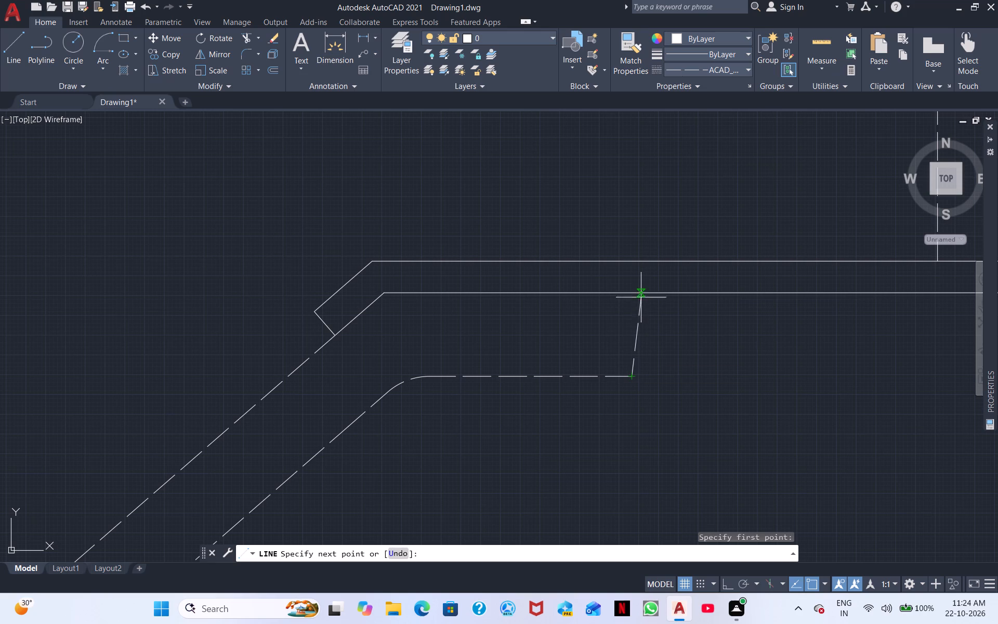
left_click(638, 294)
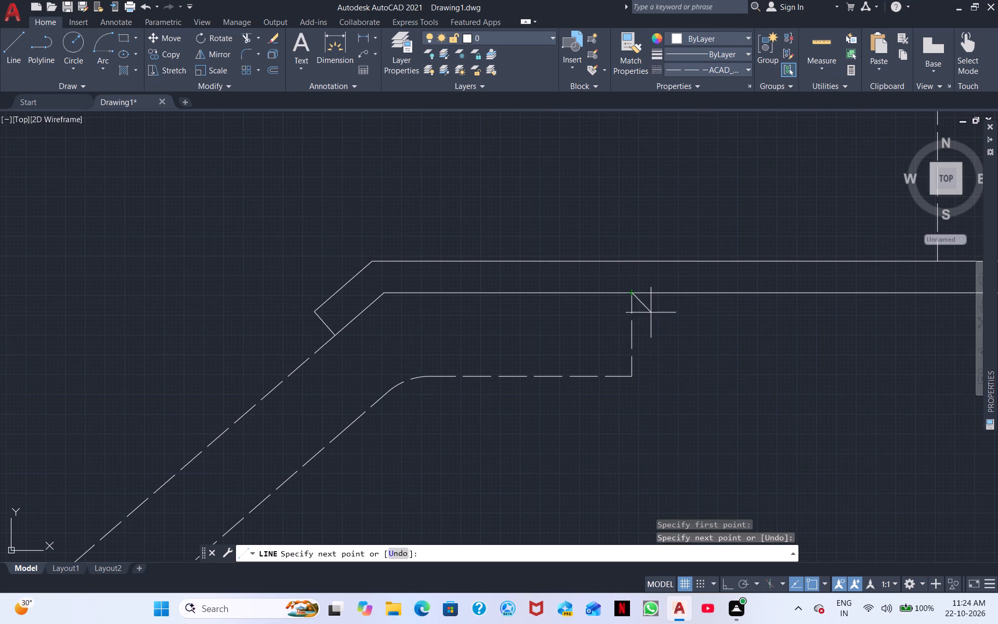
right_click(666, 336)
left_click(719, 350)
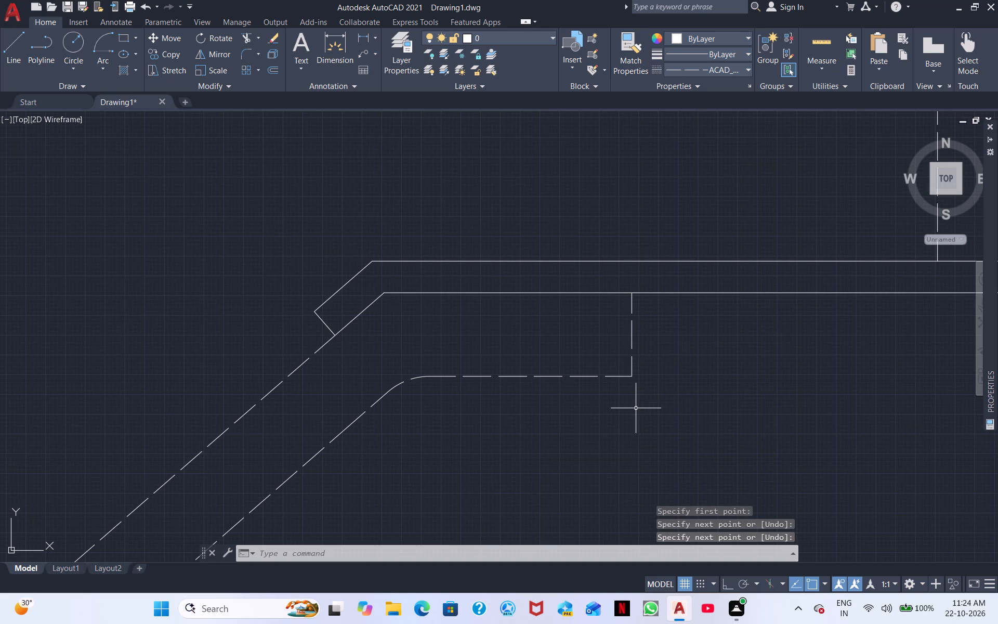
Fillet the corner between the horizontal dashed line and the new vertical line with an 8" radius.
right_click(634, 458)
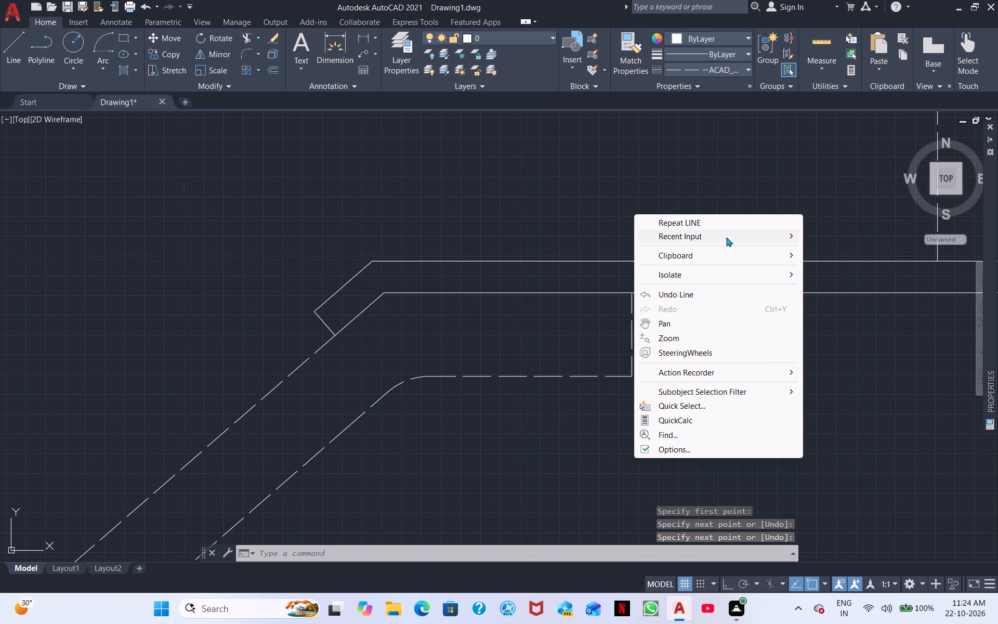
left_click(726, 231)
left_click(834, 258)
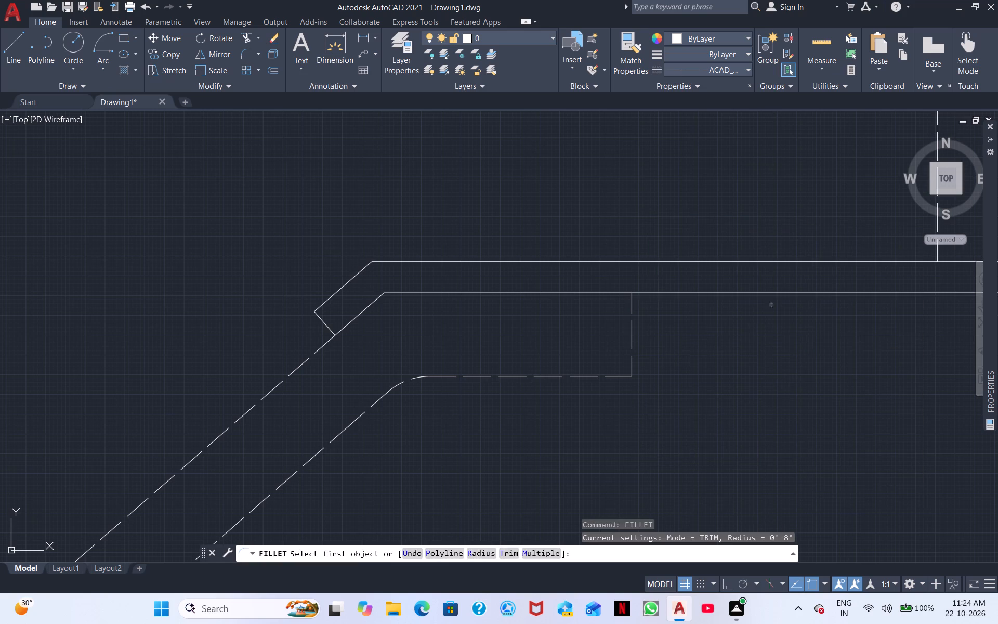
left_click(486, 555)
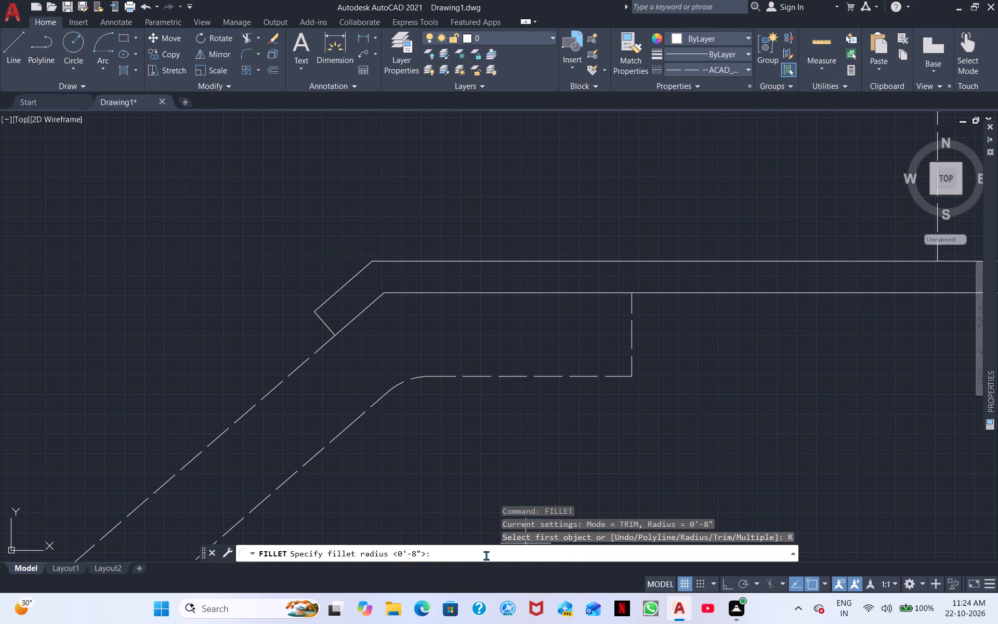
key("space")
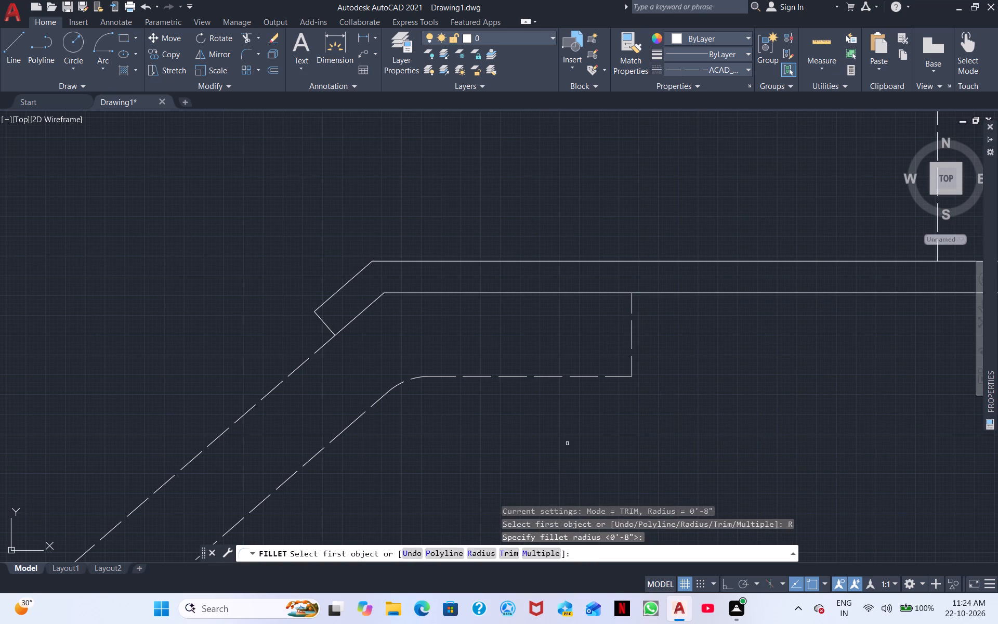
left_click(620, 378)
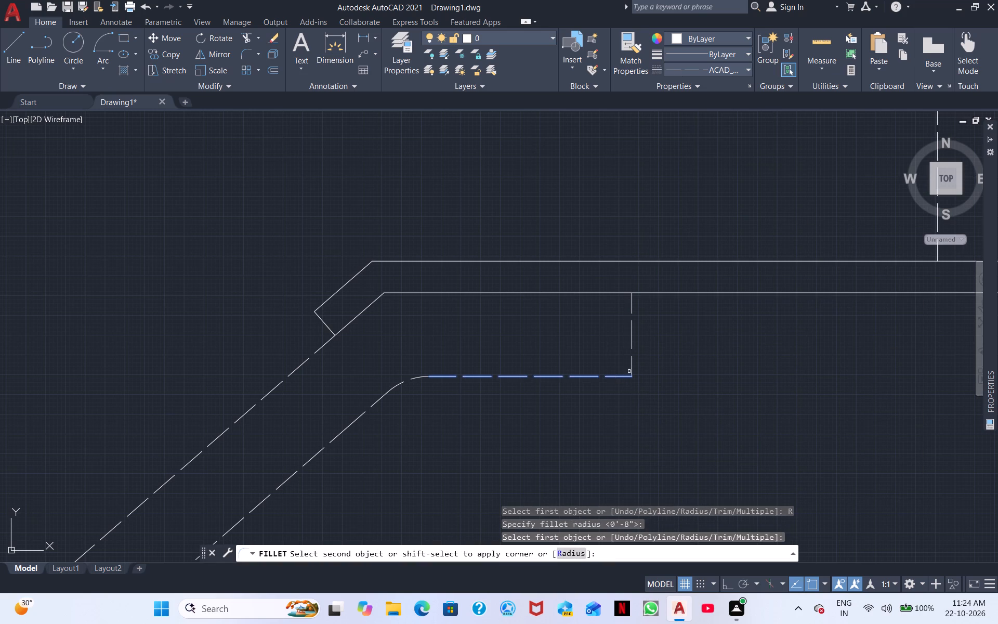
left_click(634, 365)
Offset the inner diagonal dashed line 1' further into the room.
scroll(605, 407, "down", 1)
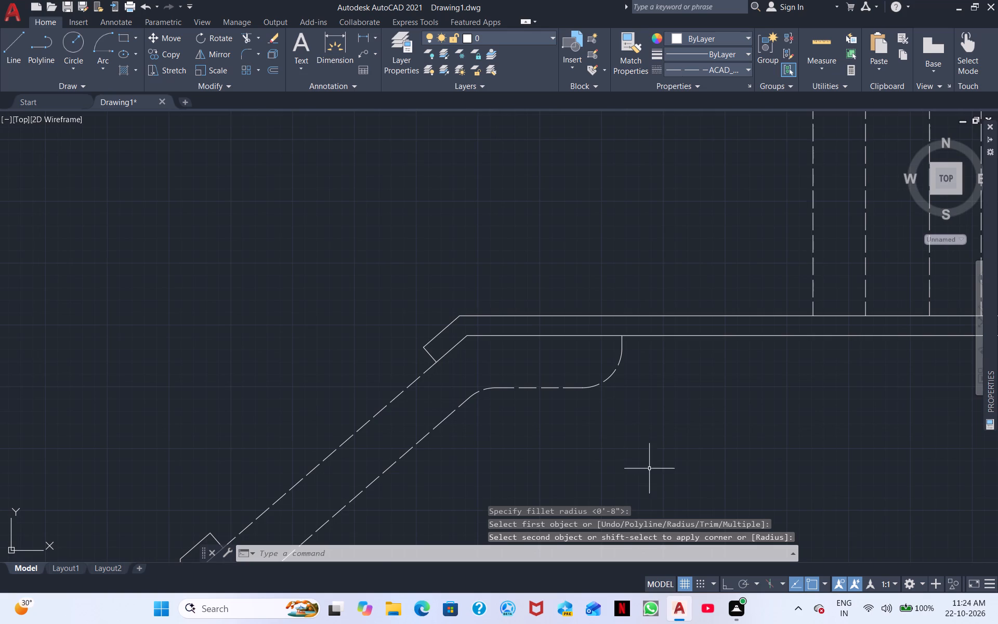
scroll(649, 473, "down", 1)
middle_click_drag(634, 485, 633, 384)
middle_click_drag(646, 433, 642, 408)
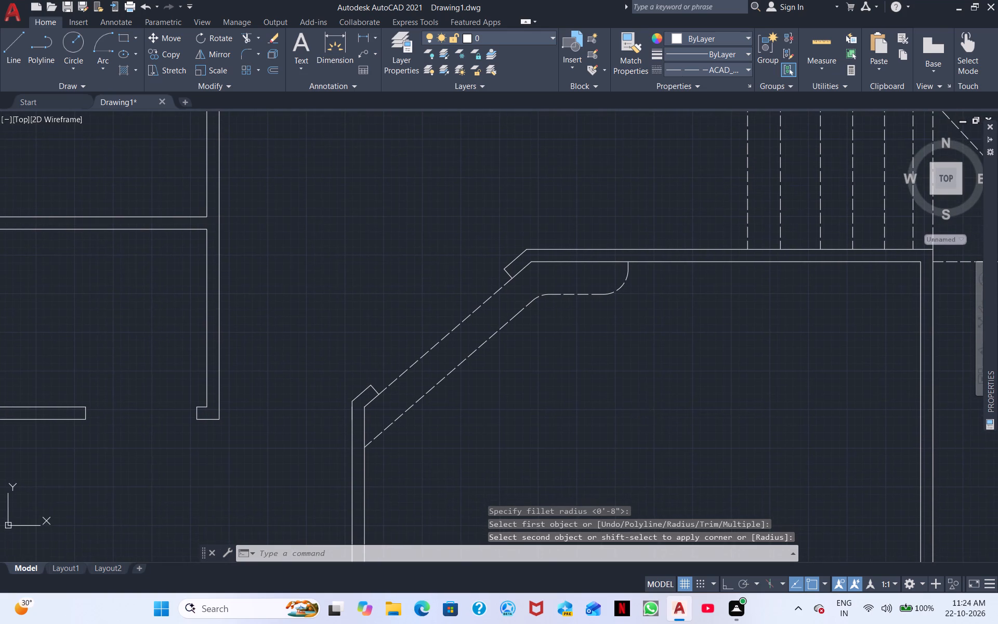
right_click(635, 415)
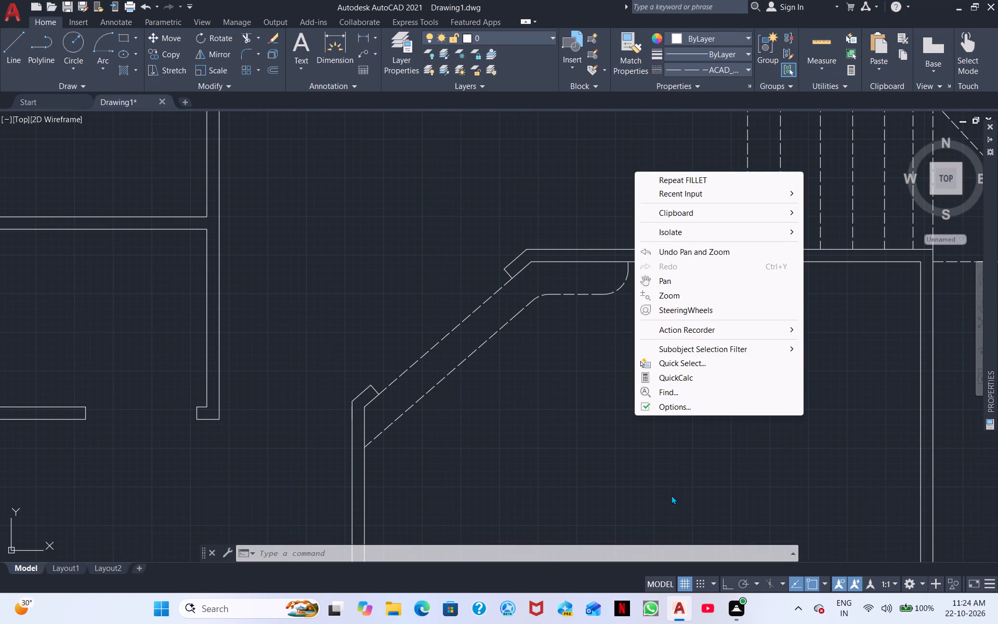
left_click(634, 508)
left_click(622, 420)
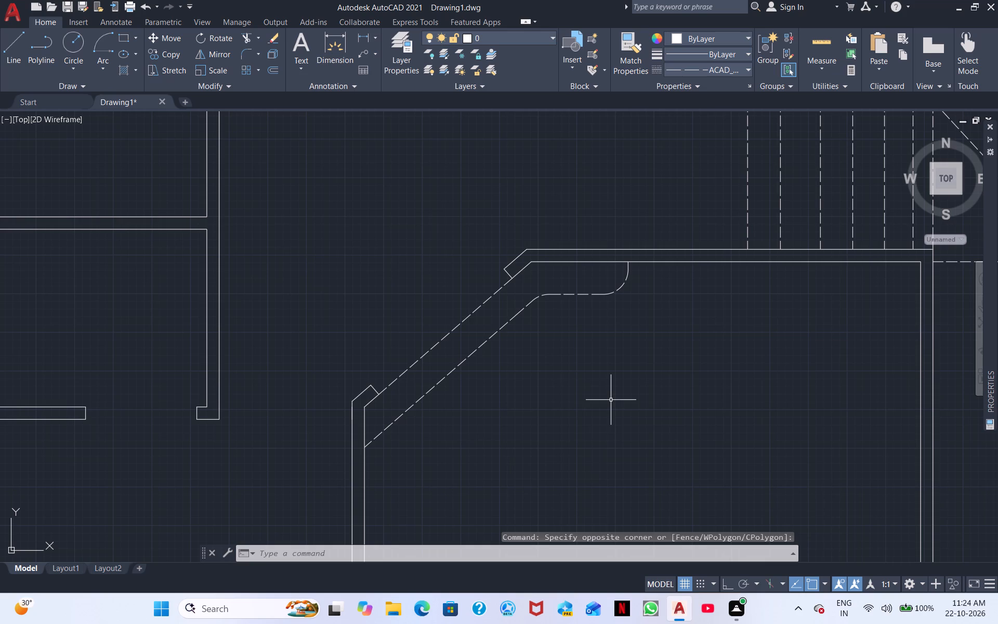
type("o")
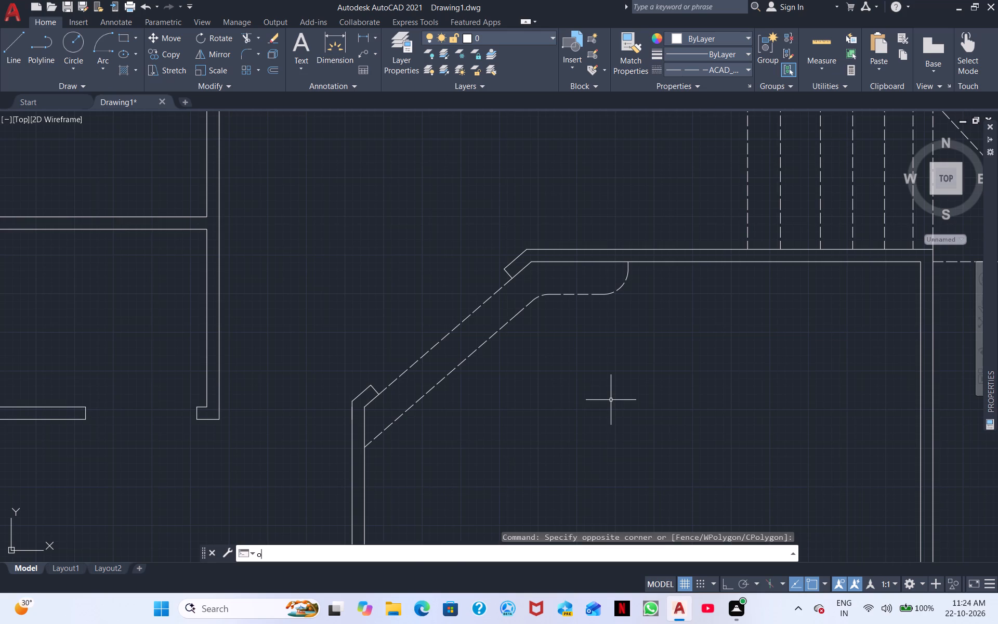
key("space")
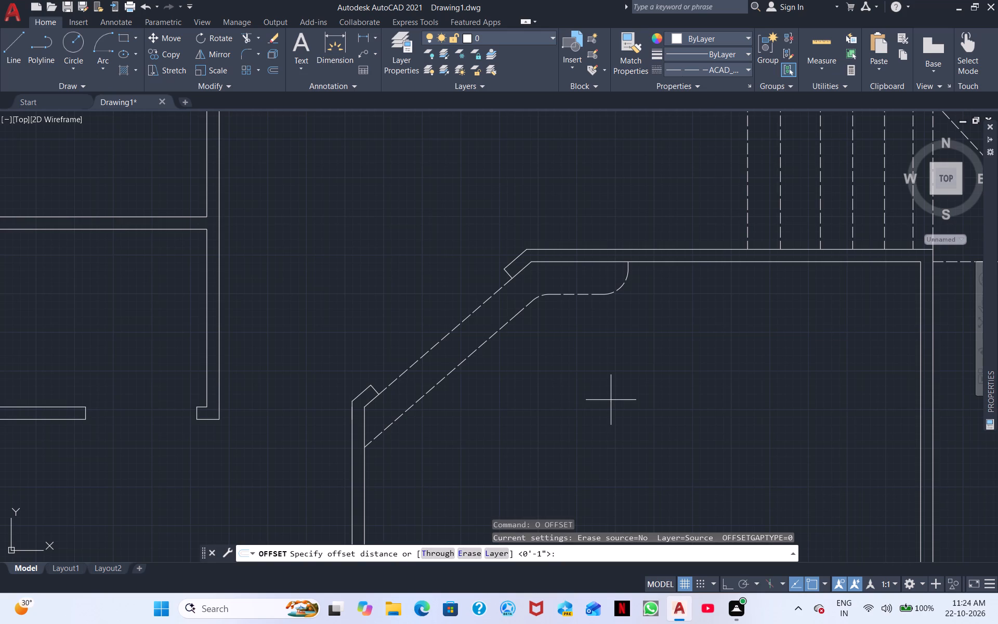
type("1'")
key("Return")
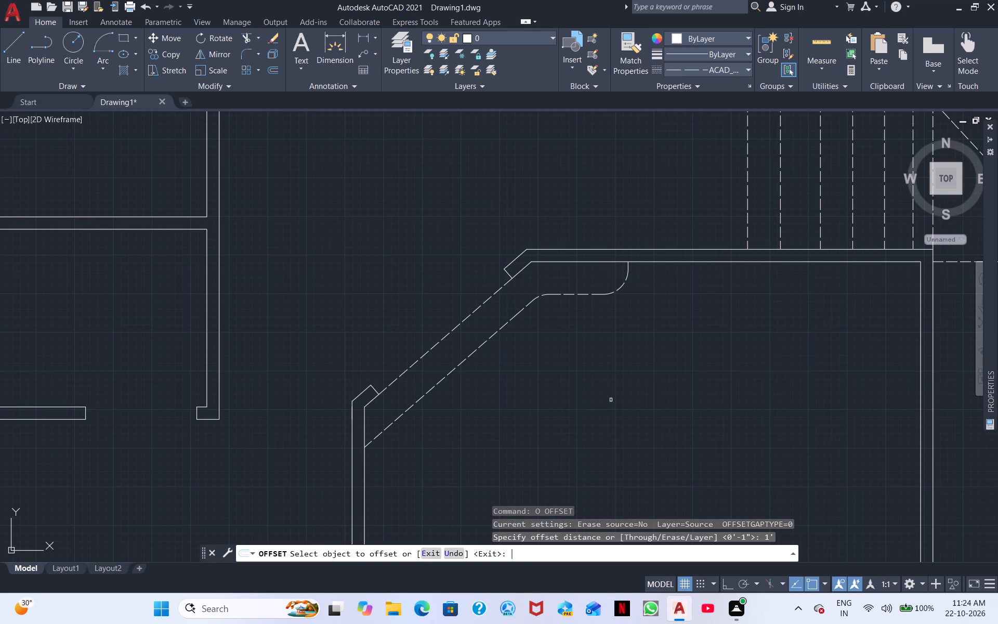
left_click(510, 319)
left_click(522, 338)
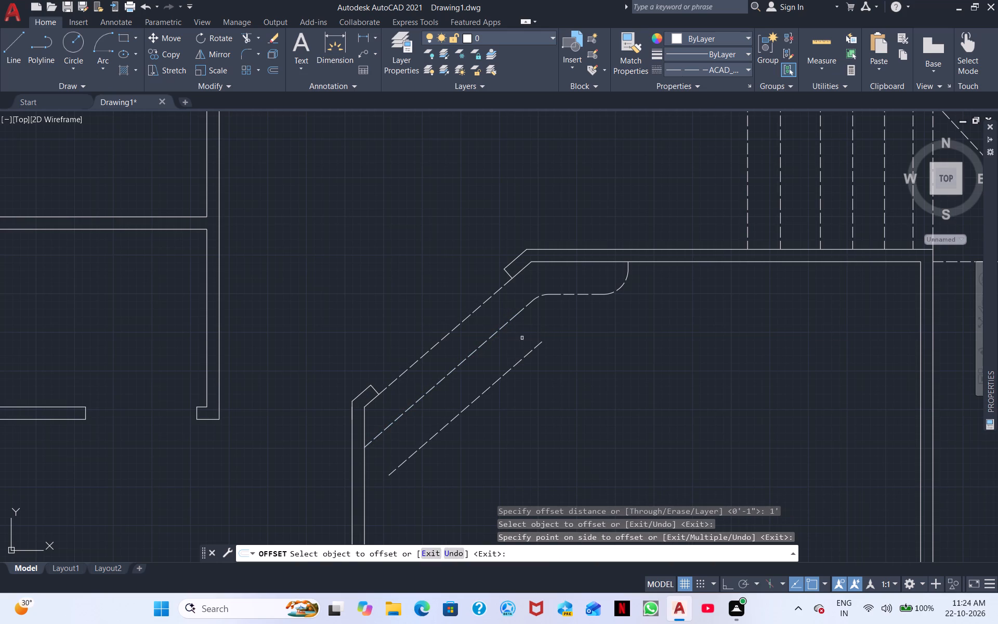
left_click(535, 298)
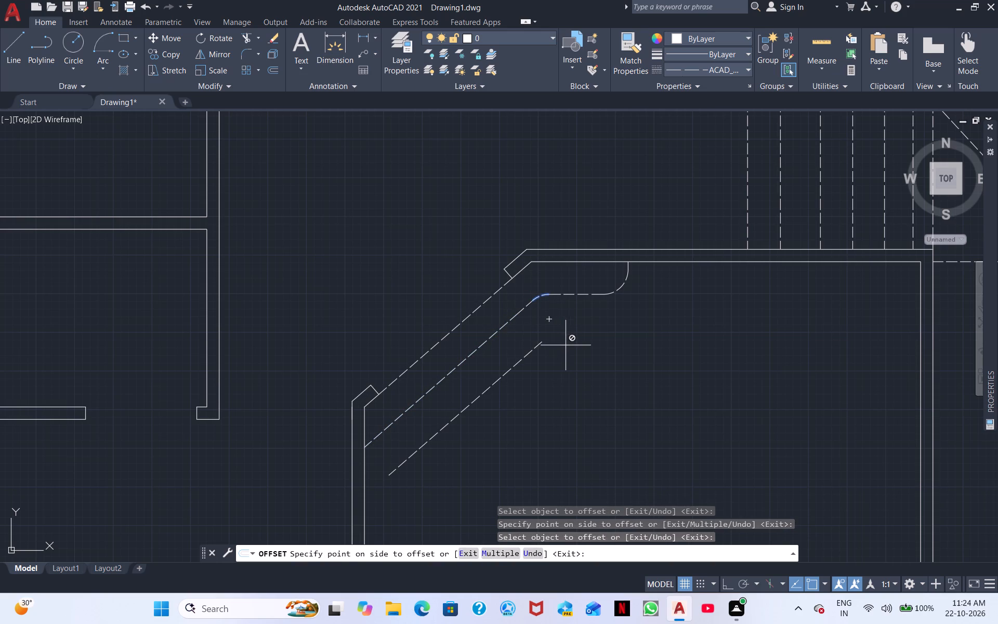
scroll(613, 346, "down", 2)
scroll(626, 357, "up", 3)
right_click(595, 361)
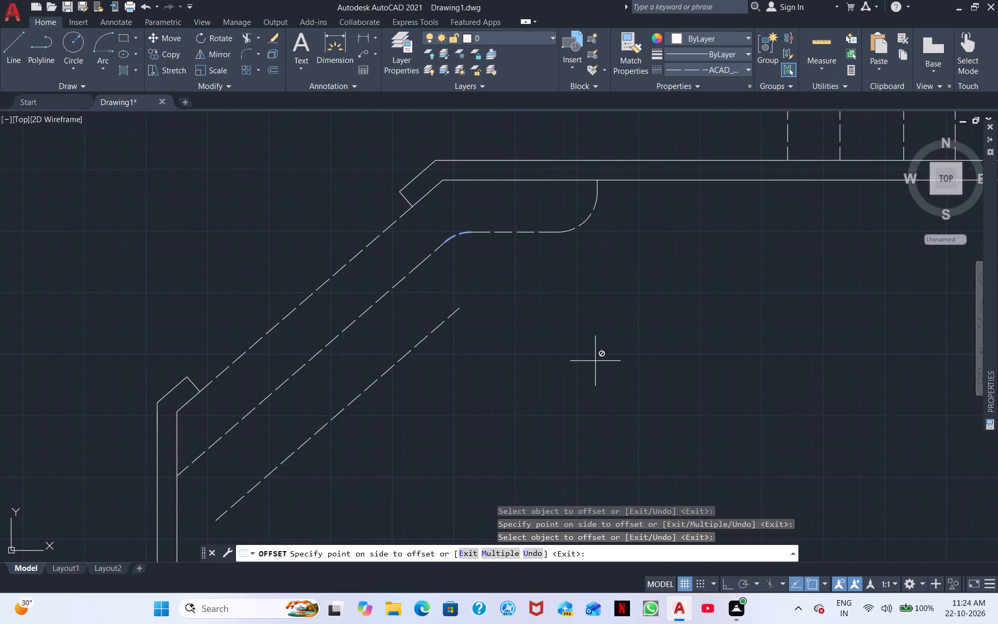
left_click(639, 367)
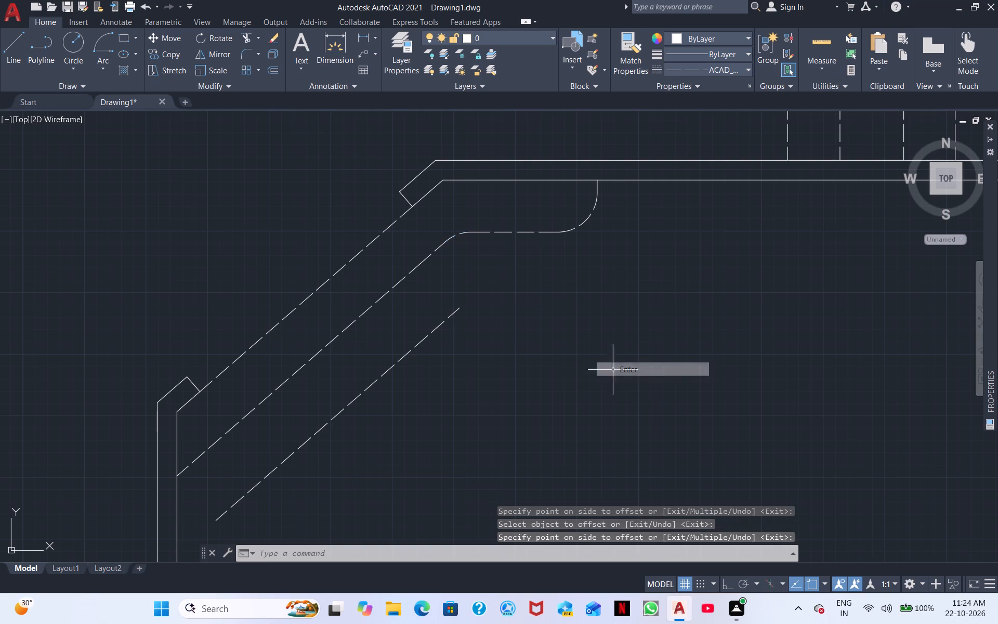
Copy the corner arc, horizontal run, end arc and short vertical line from the arc's lower end to the offset diagonal line's upper end.
left_click_drag(602, 257, 597, 254)
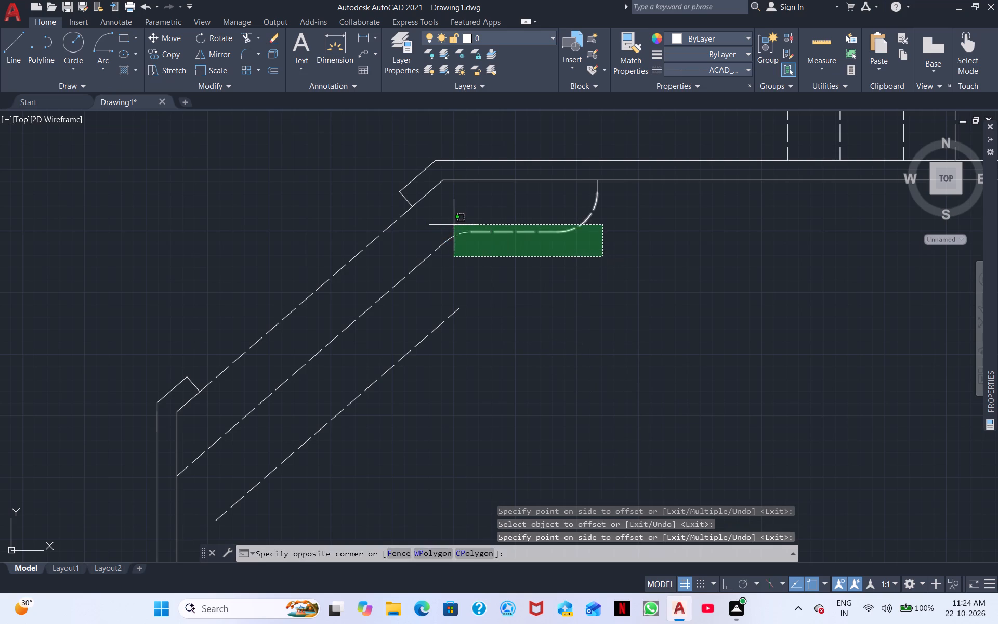
left_click(451, 221)
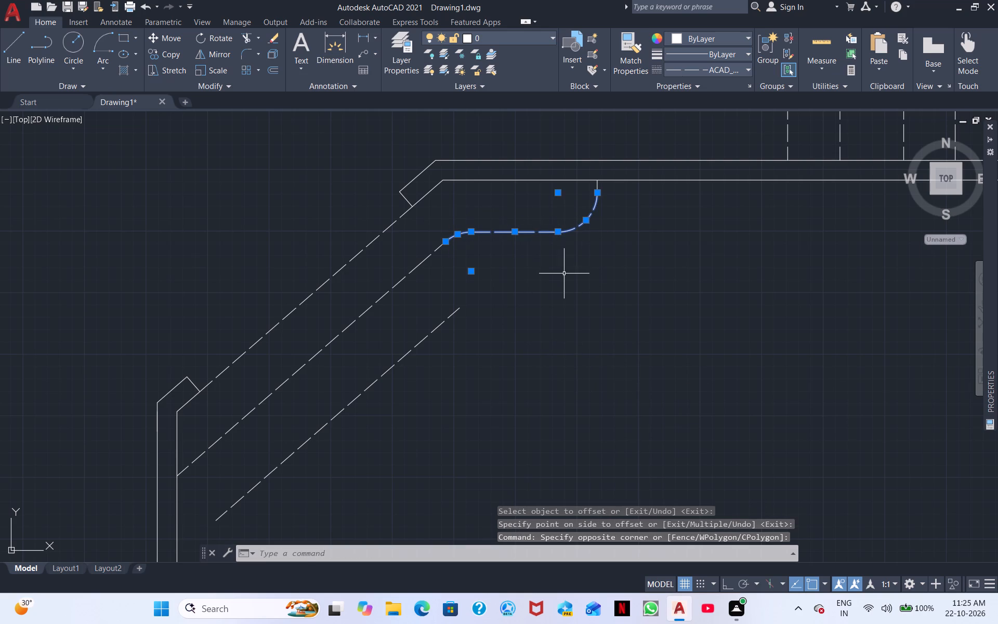
scroll(601, 187, "up", 2)
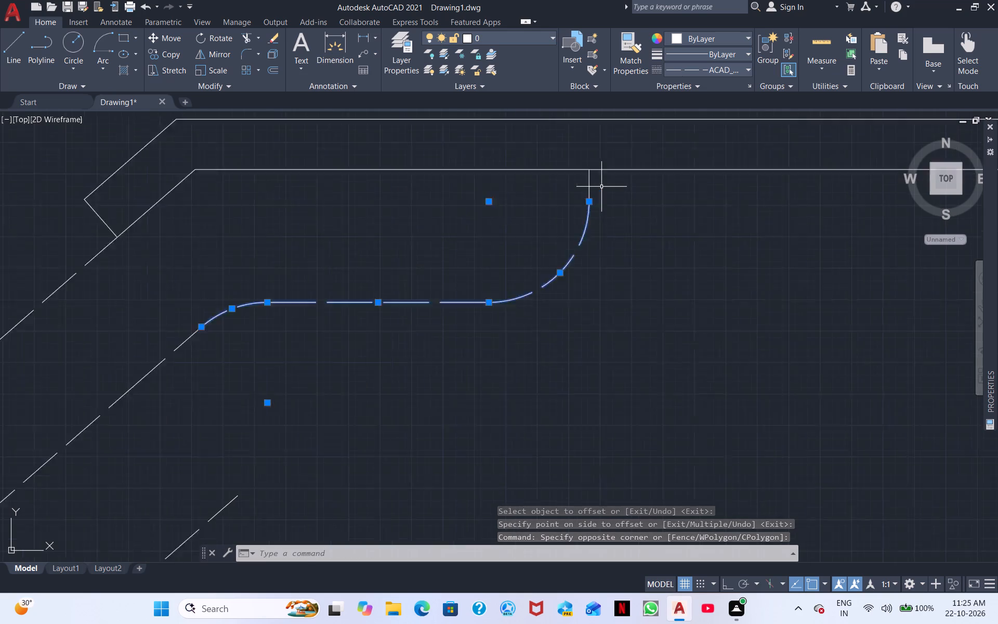
scroll(601, 187, "up", 2)
left_click(598, 193)
left_click(530, 182)
right_click(441, 270)
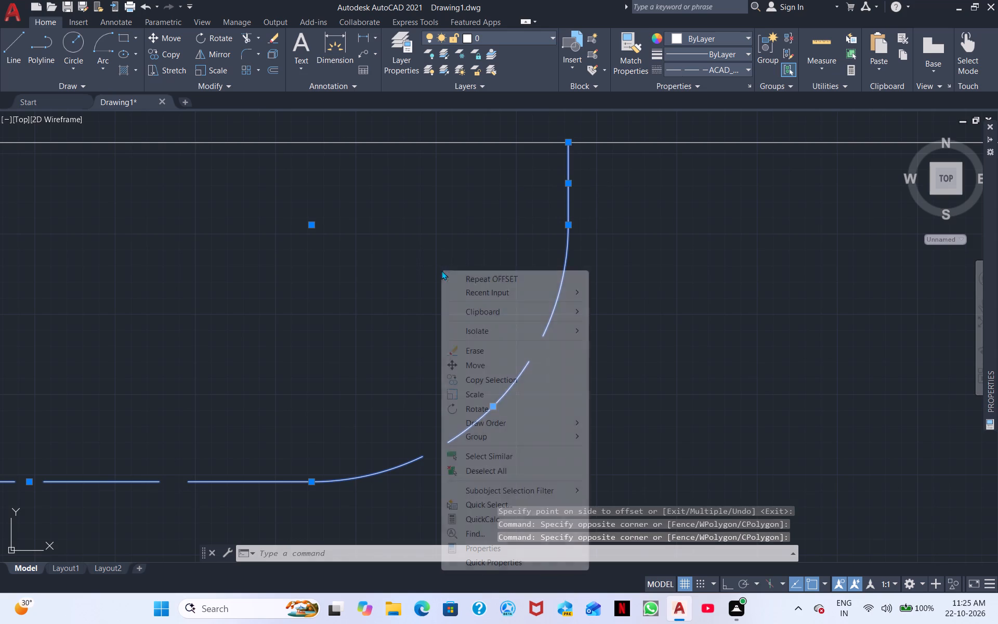
left_click(498, 379)
scroll(314, 343, "down", 2)
middle_click_drag(239, 368, 528, 292)
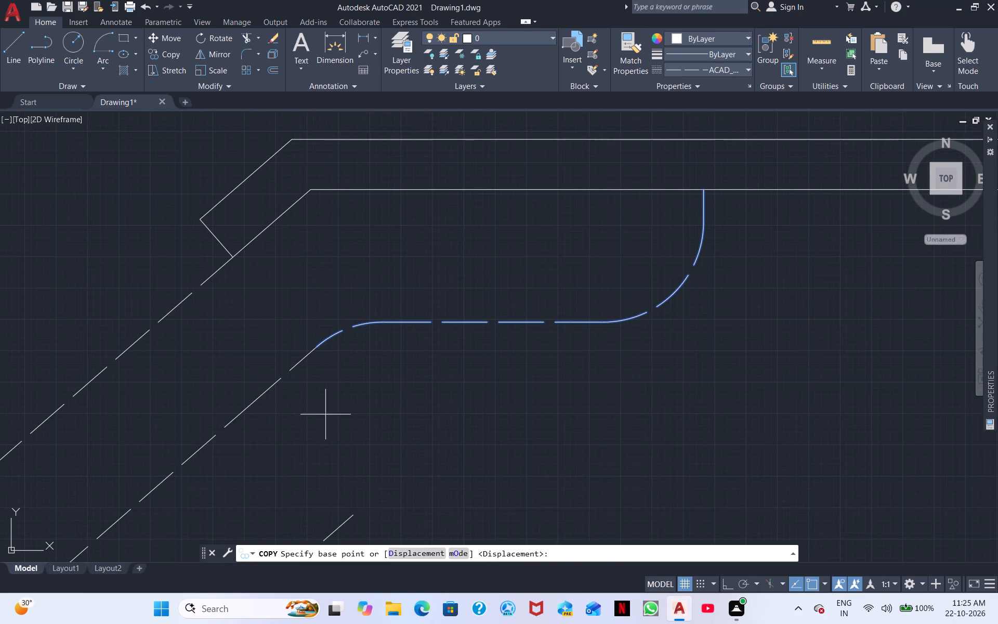
left_click(317, 345)
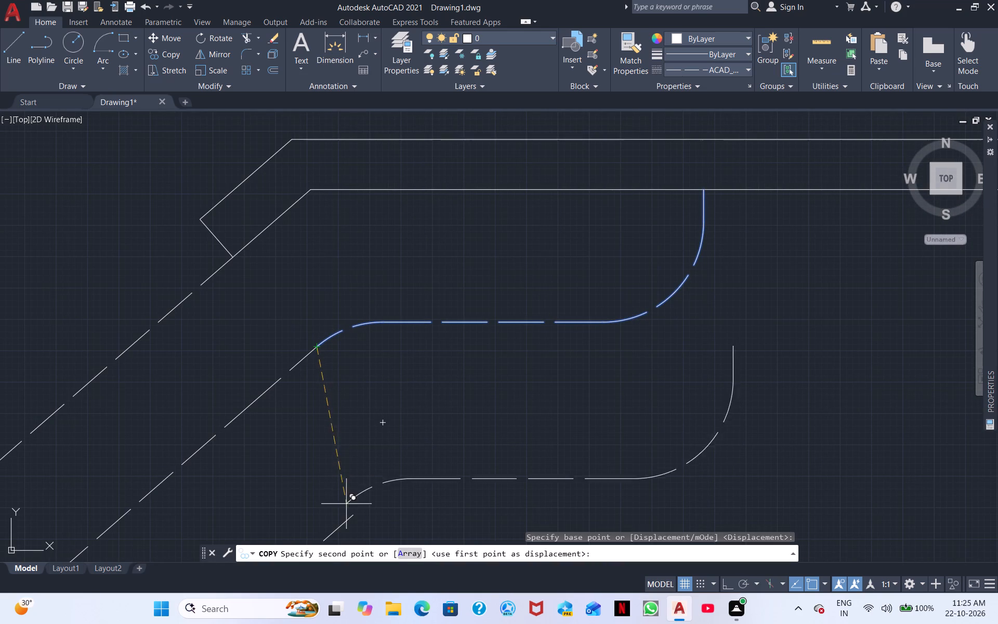
left_click(356, 512)
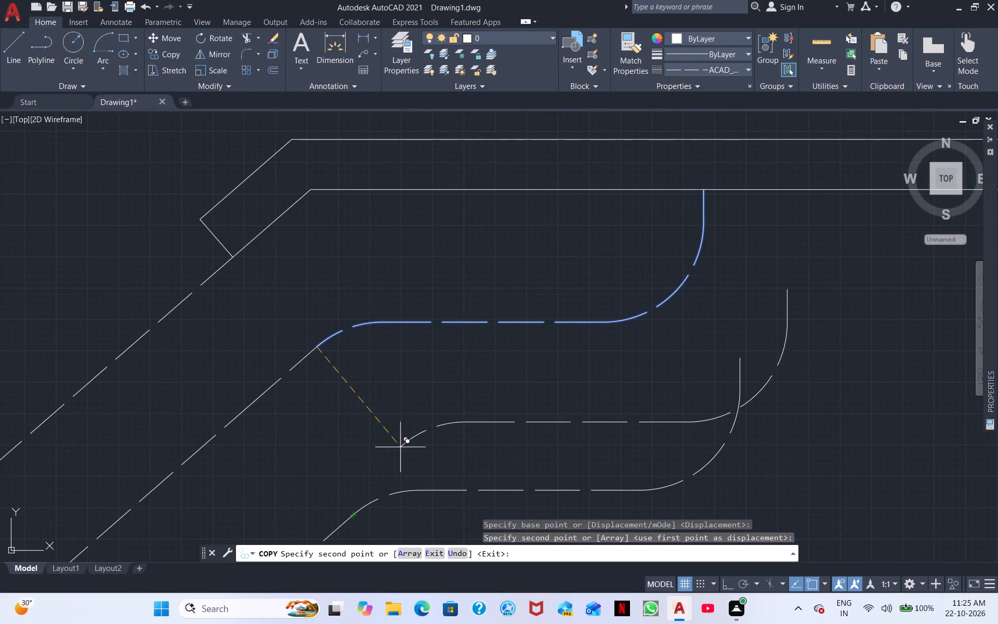
scroll(400, 447, "down", 2)
right_click(480, 433)
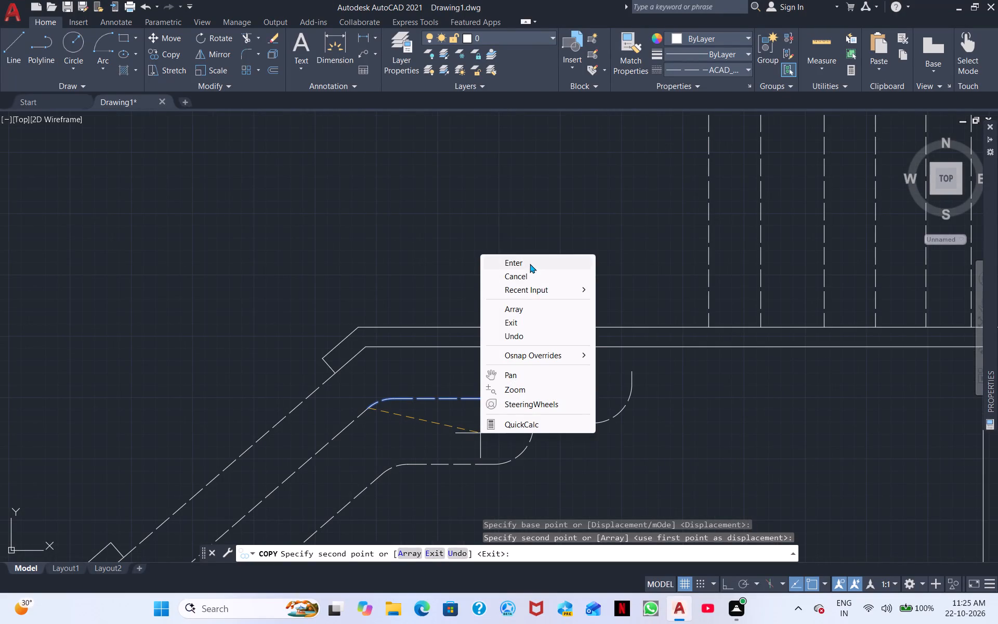
left_click(530, 263)
Erase the copied end arc and the copied short vertical line.
left_click(531, 432)
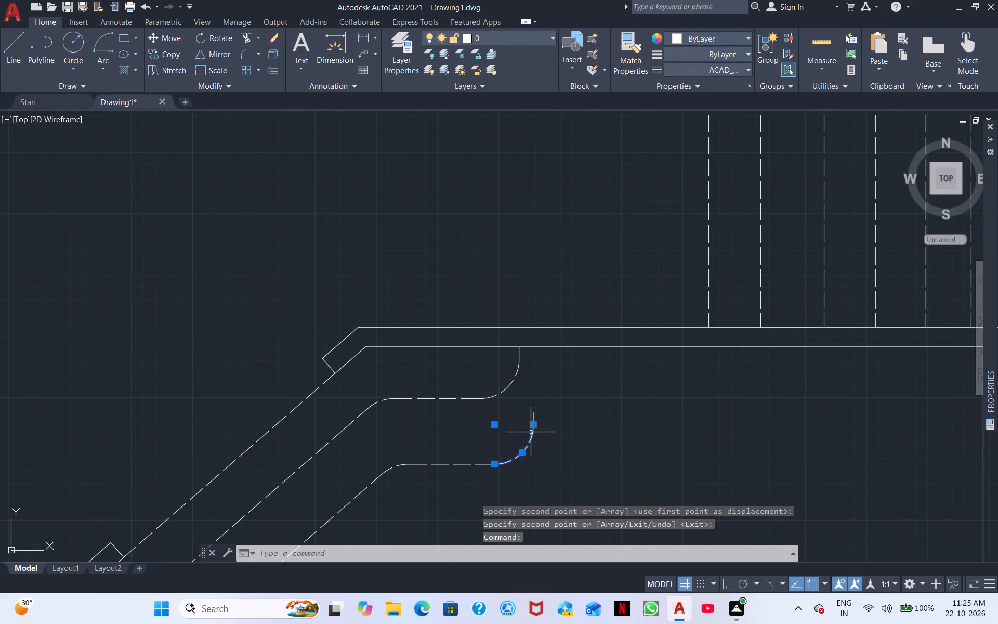
right_click(569, 417)
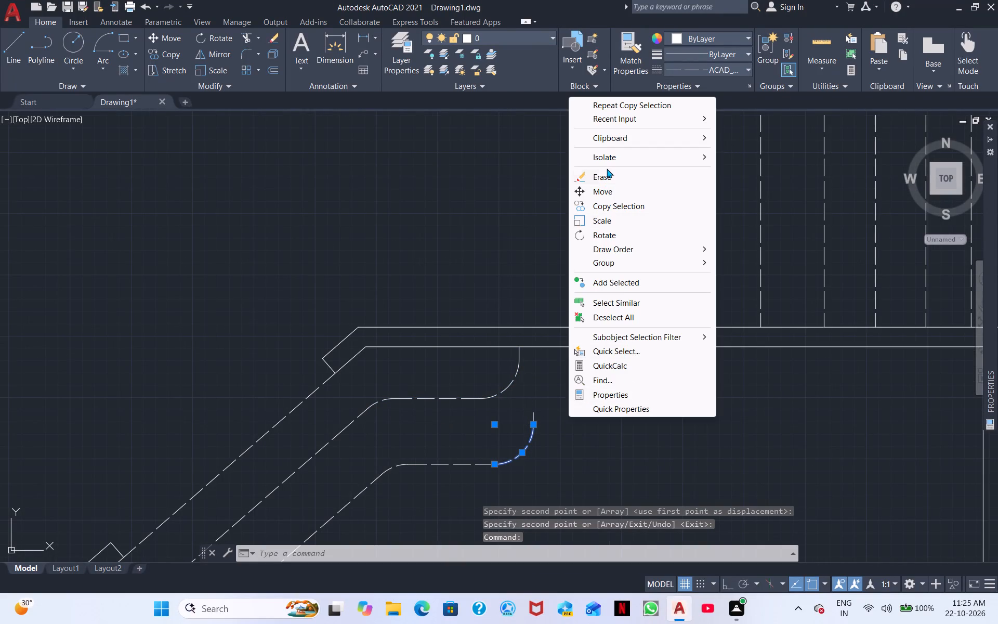
left_click(607, 178)
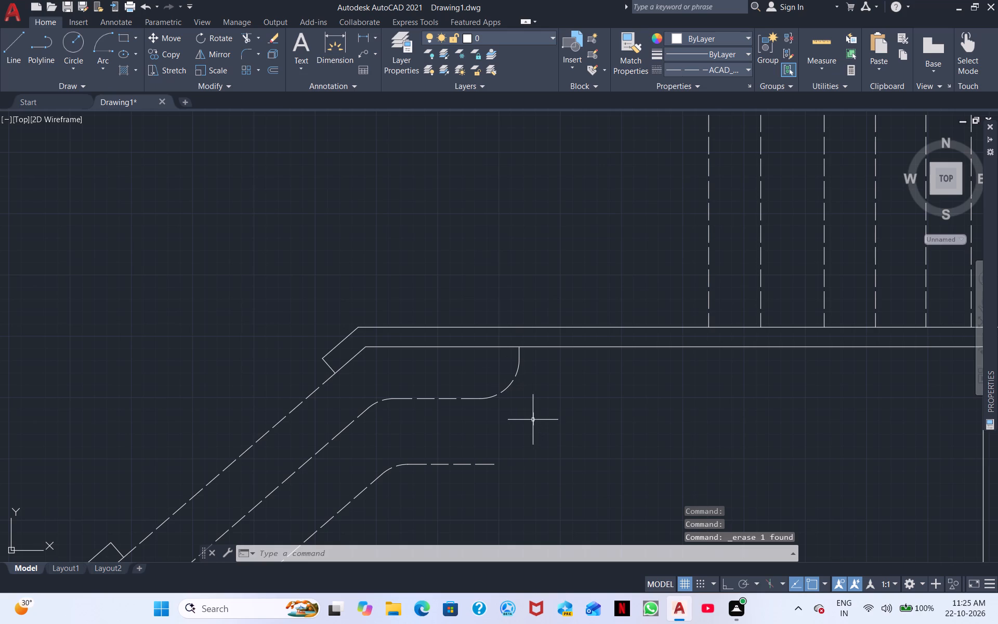
left_click(533, 420)
right_click(598, 348)
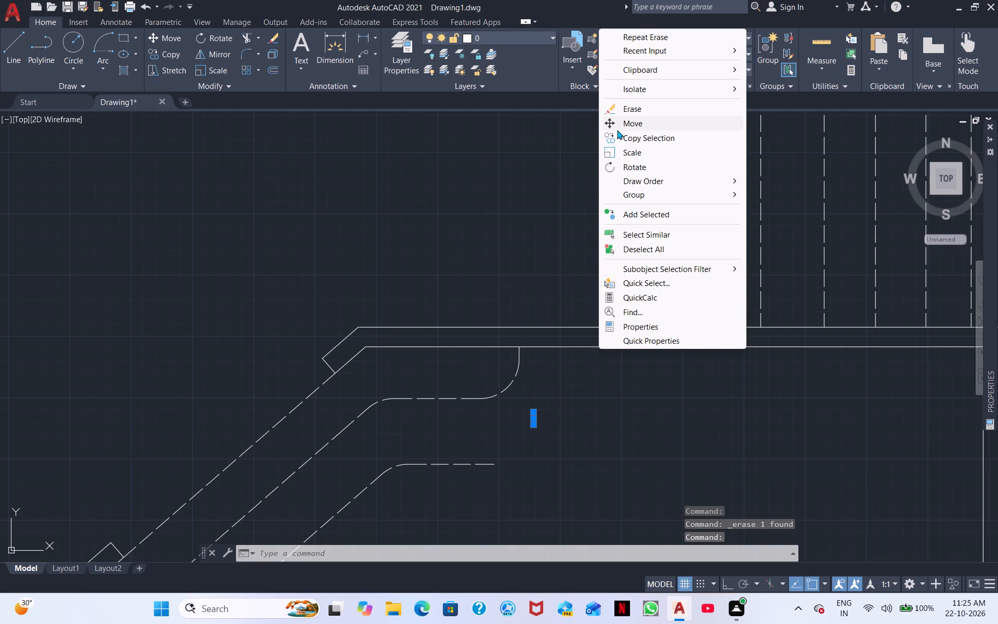
left_click(643, 109)
Draw dashed lines continuing the lower outline's horizontal run in three consecutive segments, followed by a vertical line up to the wall's inner face.
left_click(25, 58)
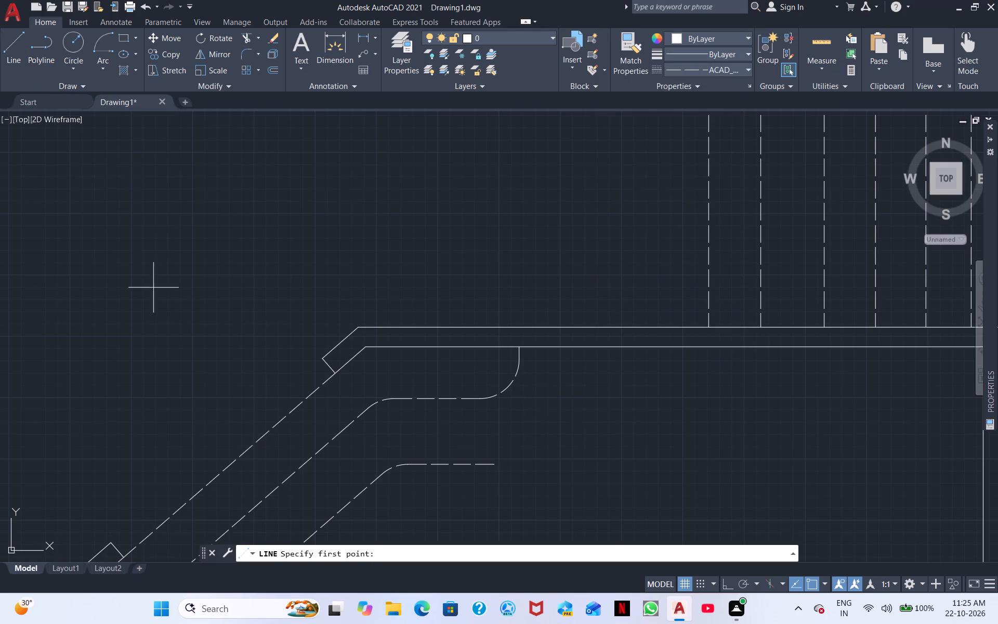
left_click_drag(493, 462, 501, 464)
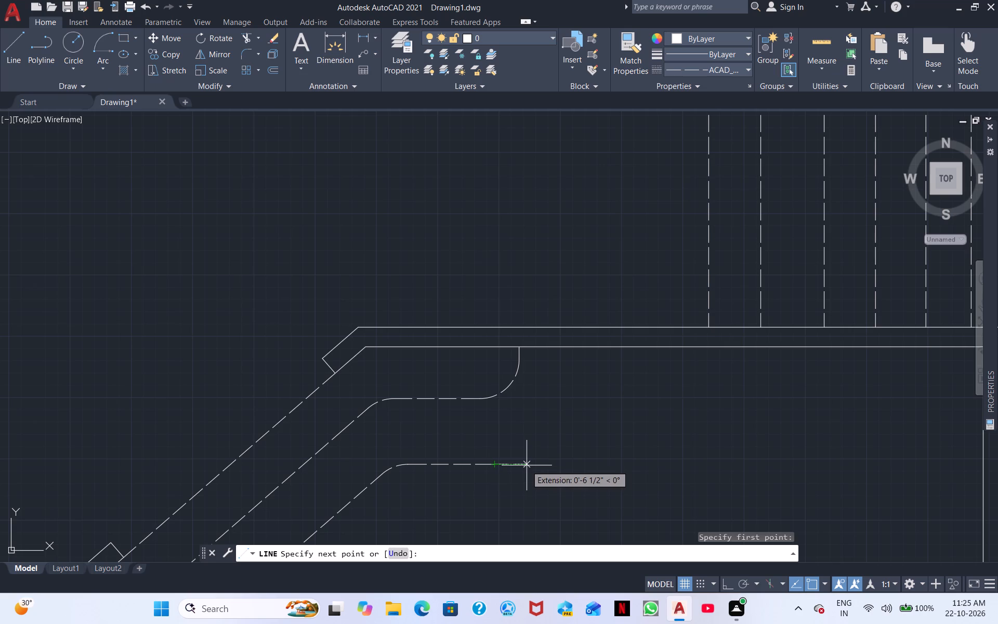
left_click(534, 466)
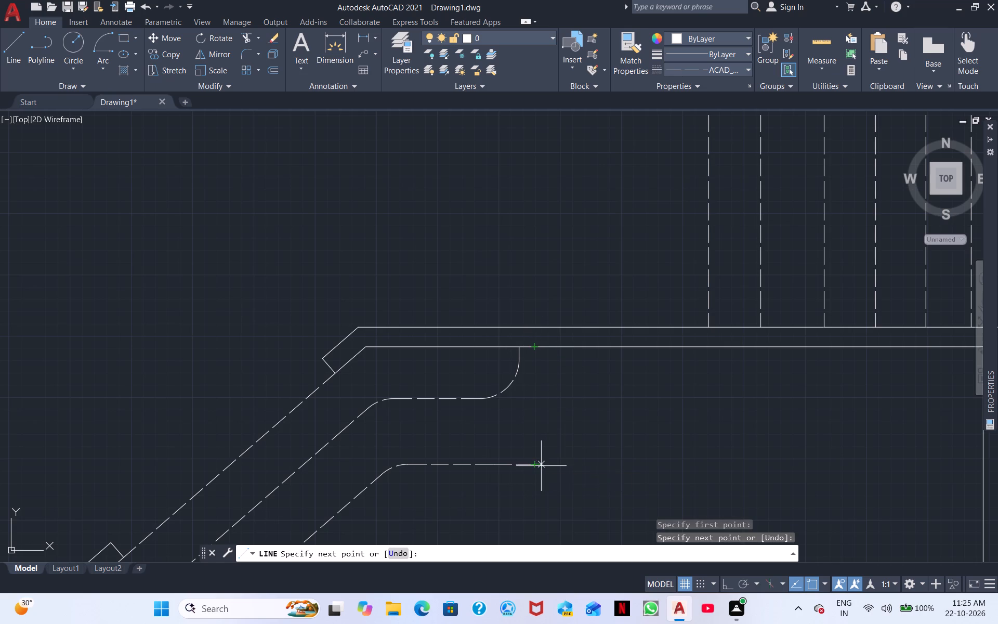
left_click(567, 466)
left_click(593, 467)
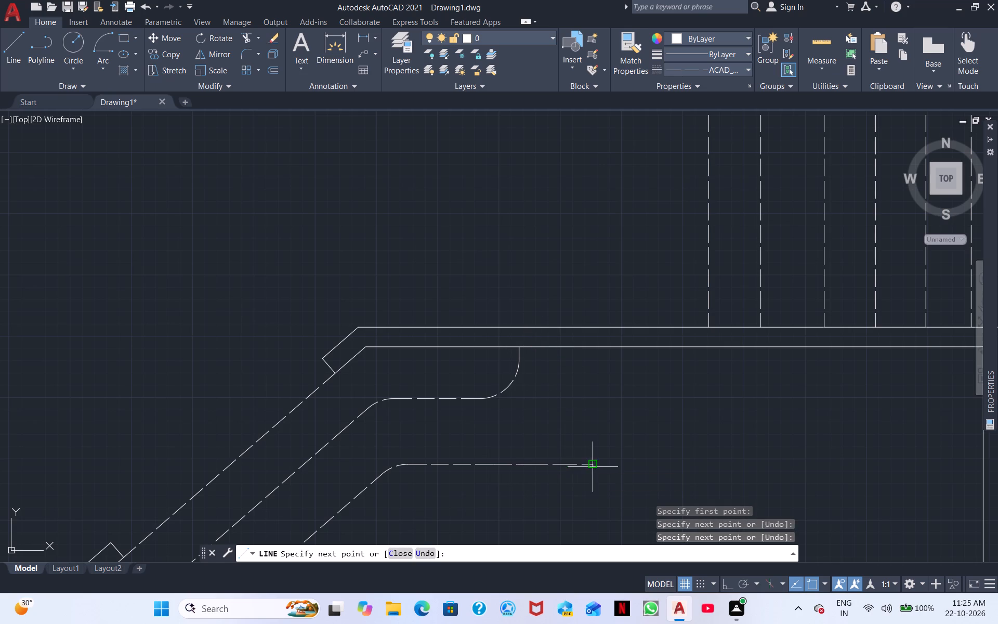
left_click(596, 346)
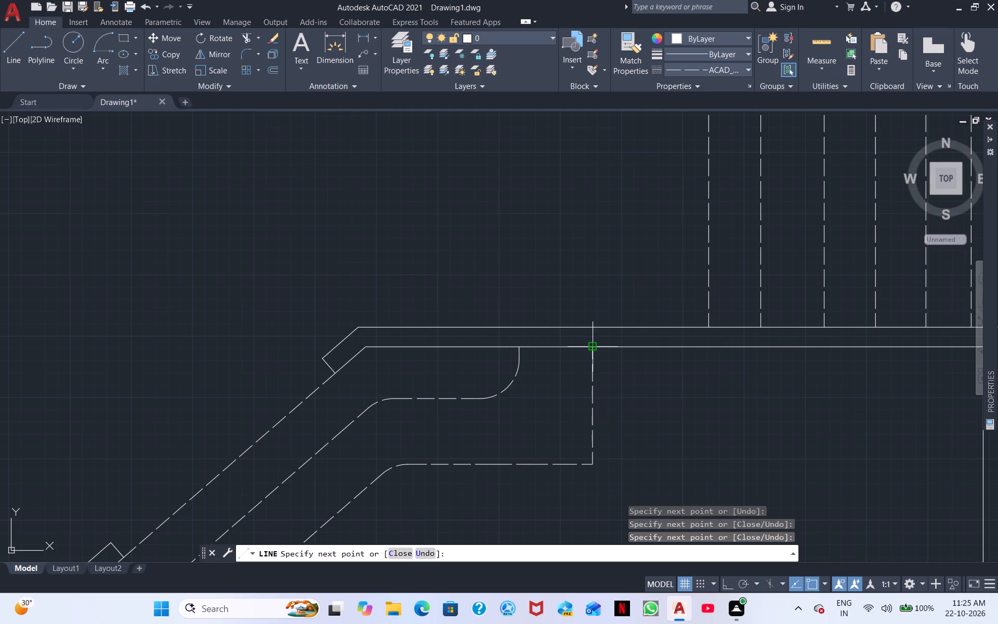
right_click(620, 415)
left_click(651, 424)
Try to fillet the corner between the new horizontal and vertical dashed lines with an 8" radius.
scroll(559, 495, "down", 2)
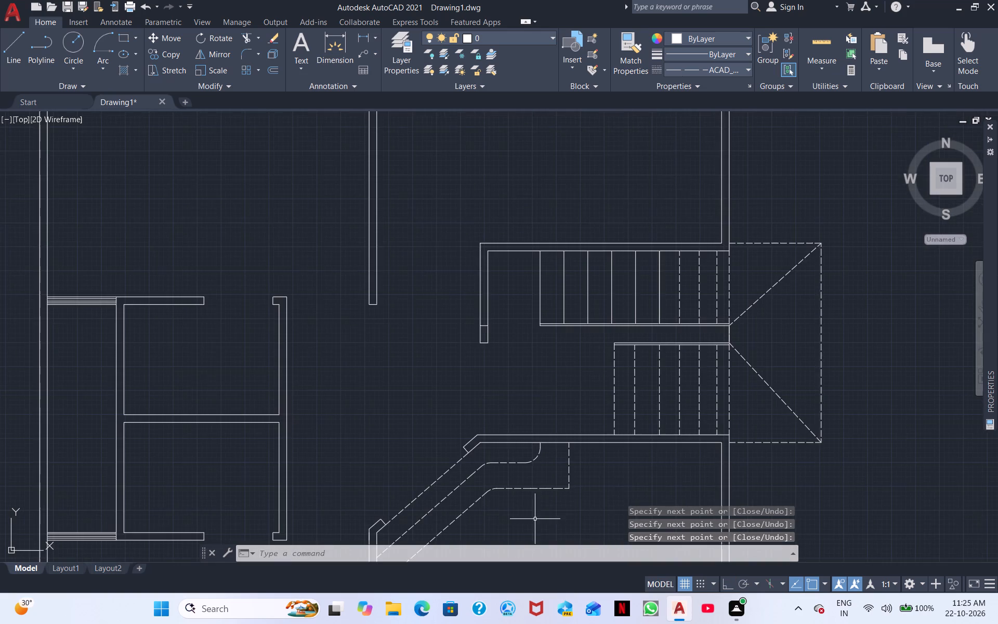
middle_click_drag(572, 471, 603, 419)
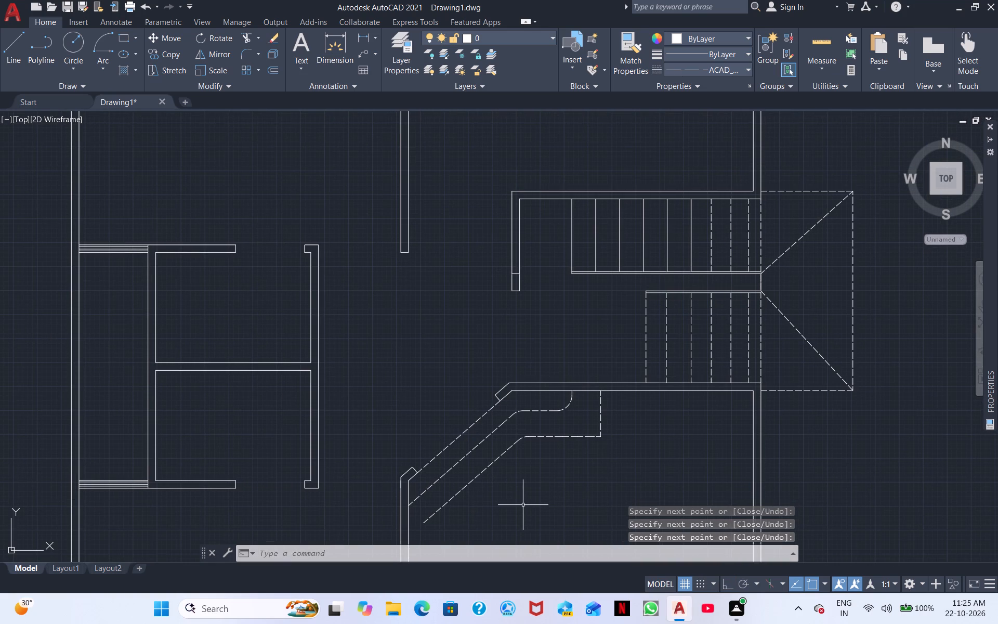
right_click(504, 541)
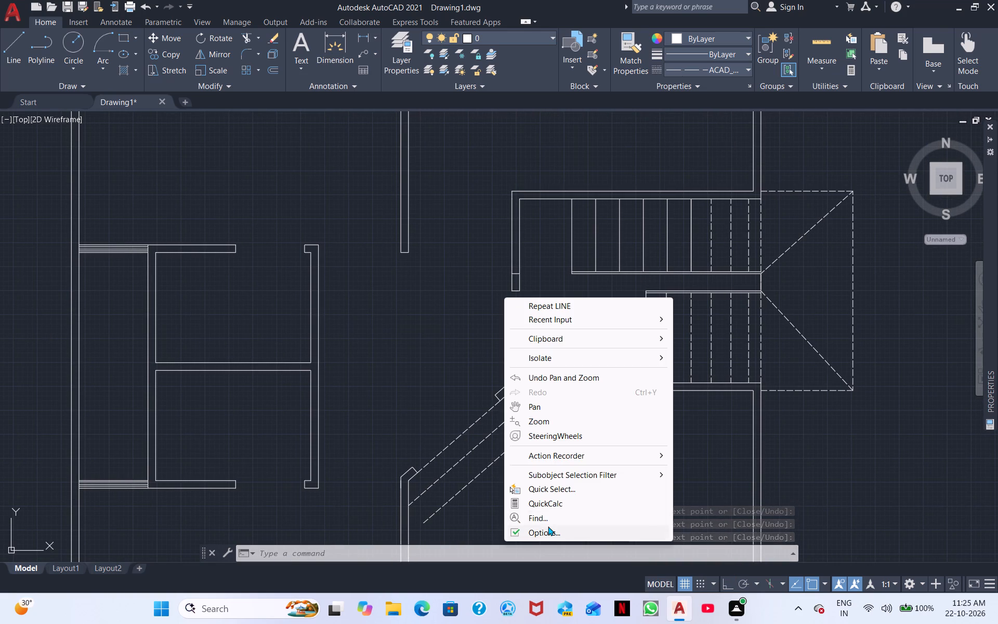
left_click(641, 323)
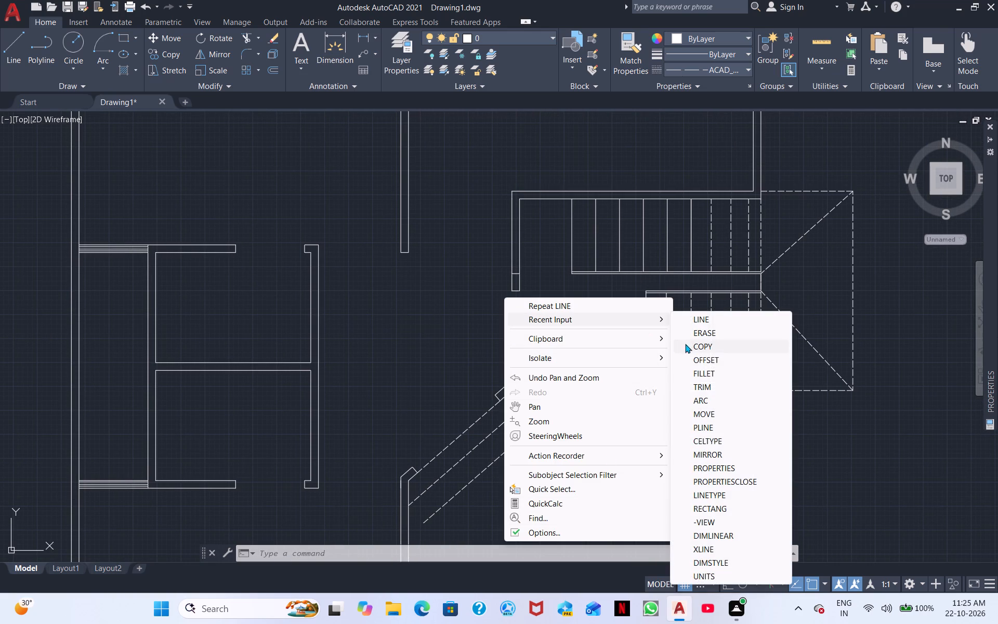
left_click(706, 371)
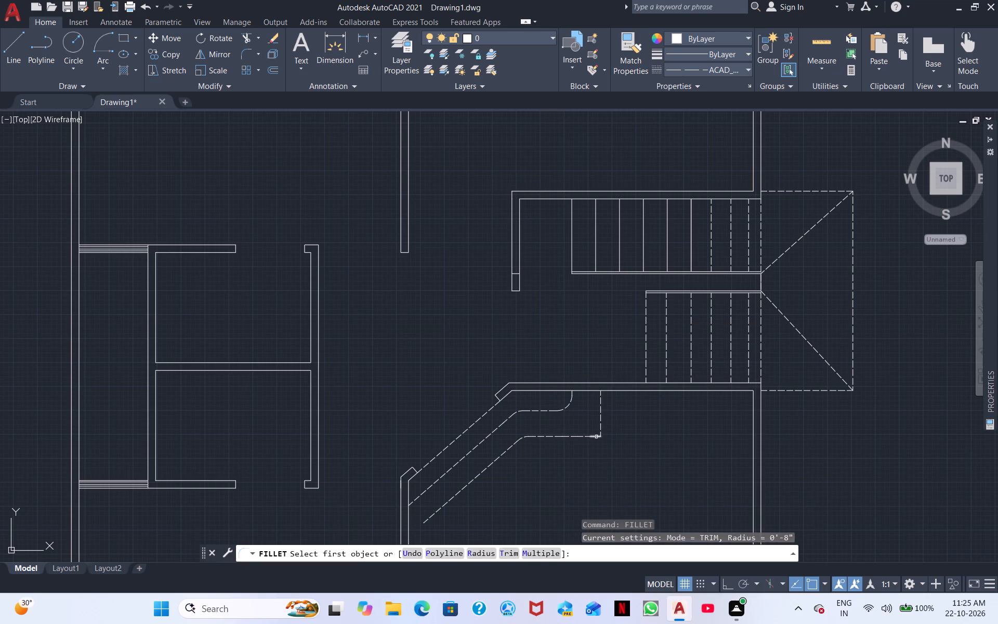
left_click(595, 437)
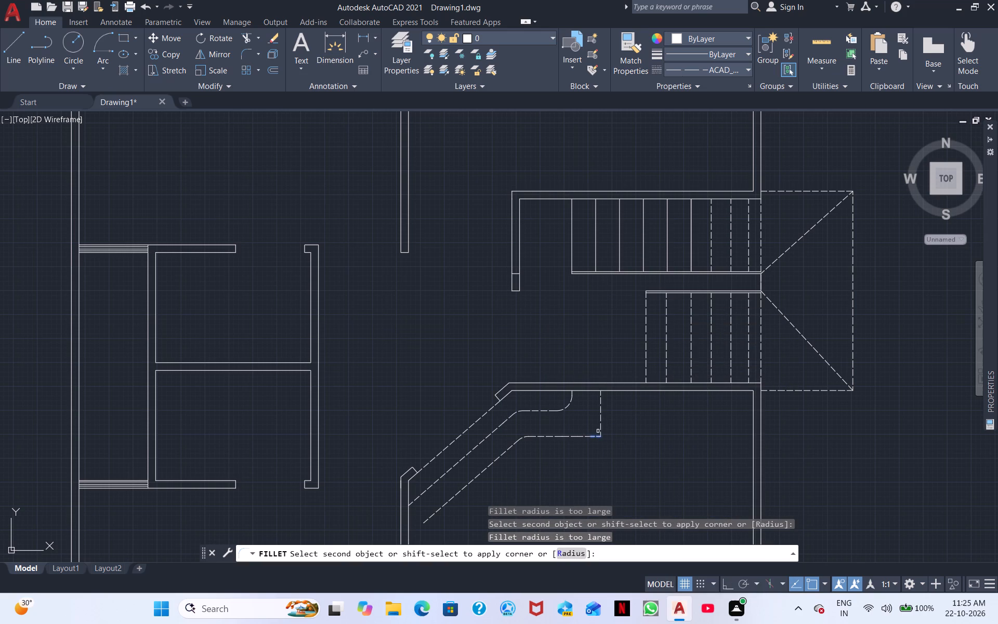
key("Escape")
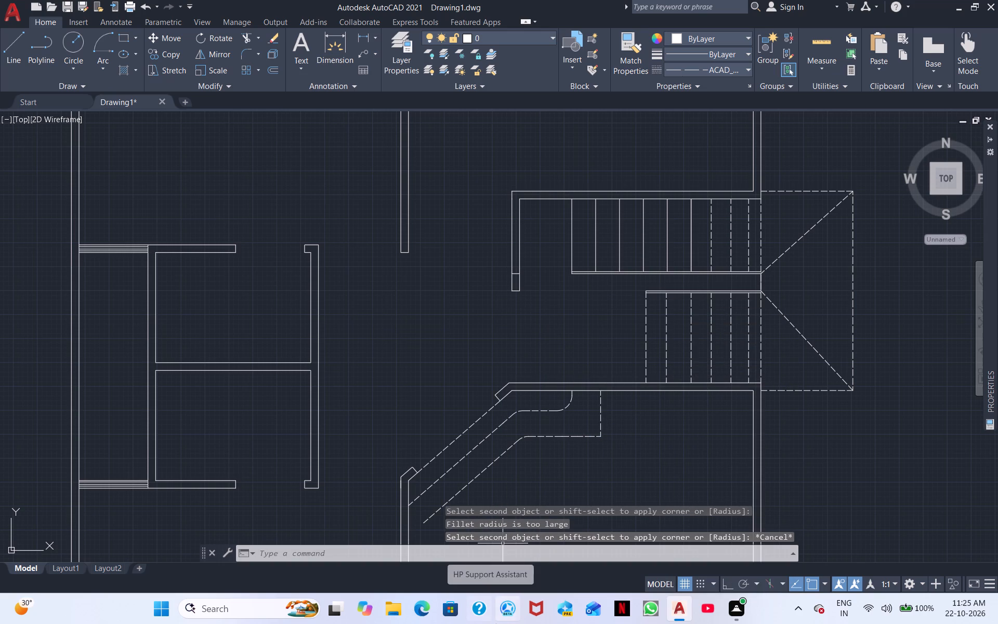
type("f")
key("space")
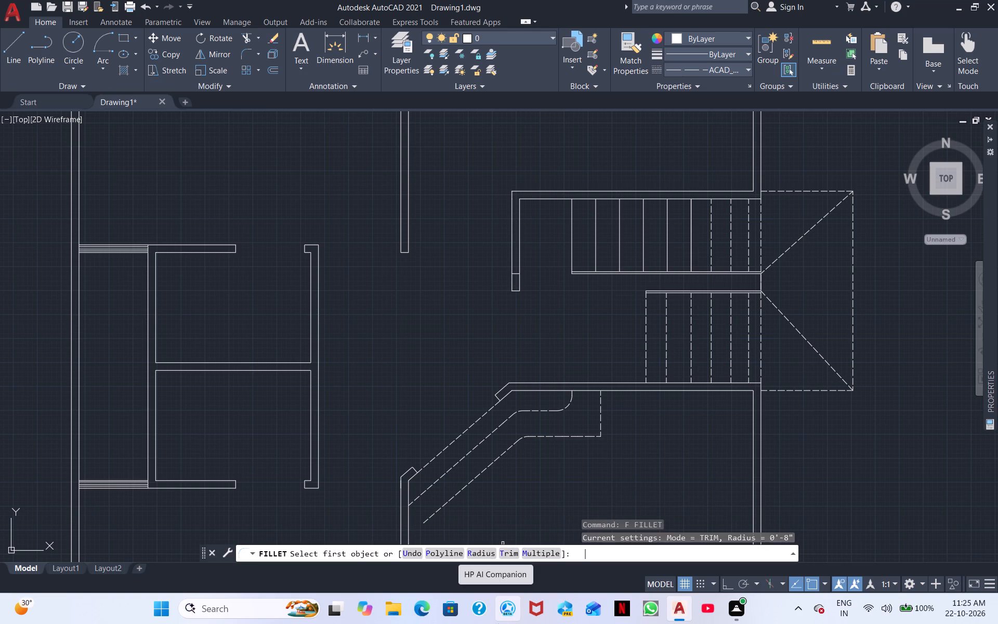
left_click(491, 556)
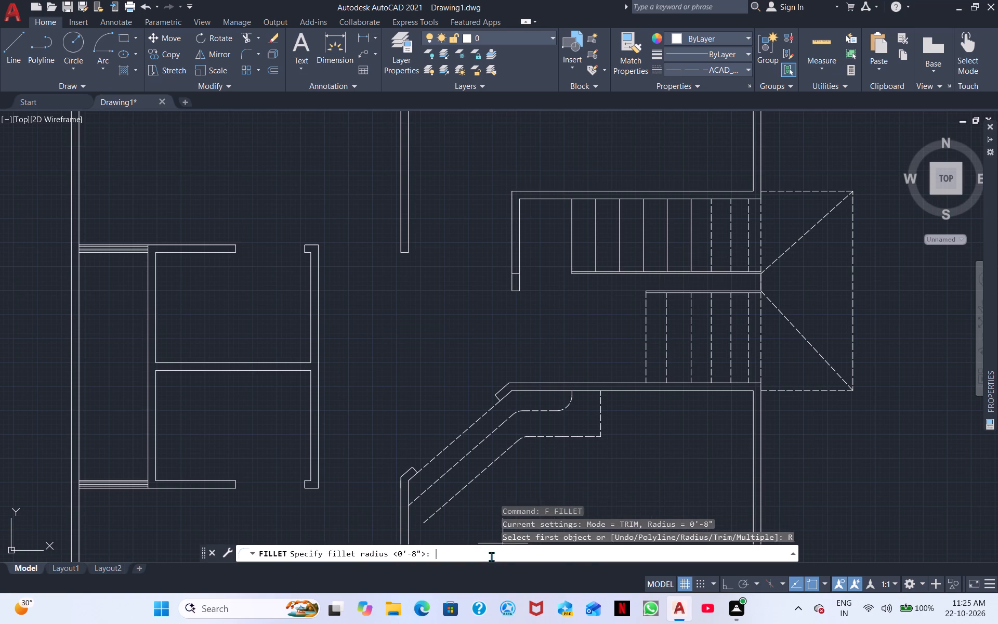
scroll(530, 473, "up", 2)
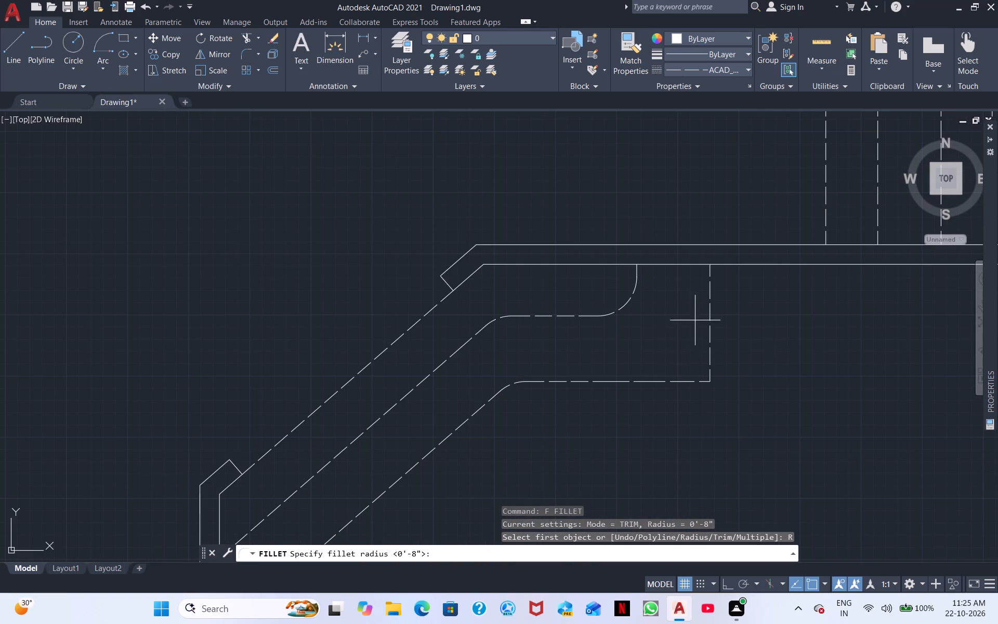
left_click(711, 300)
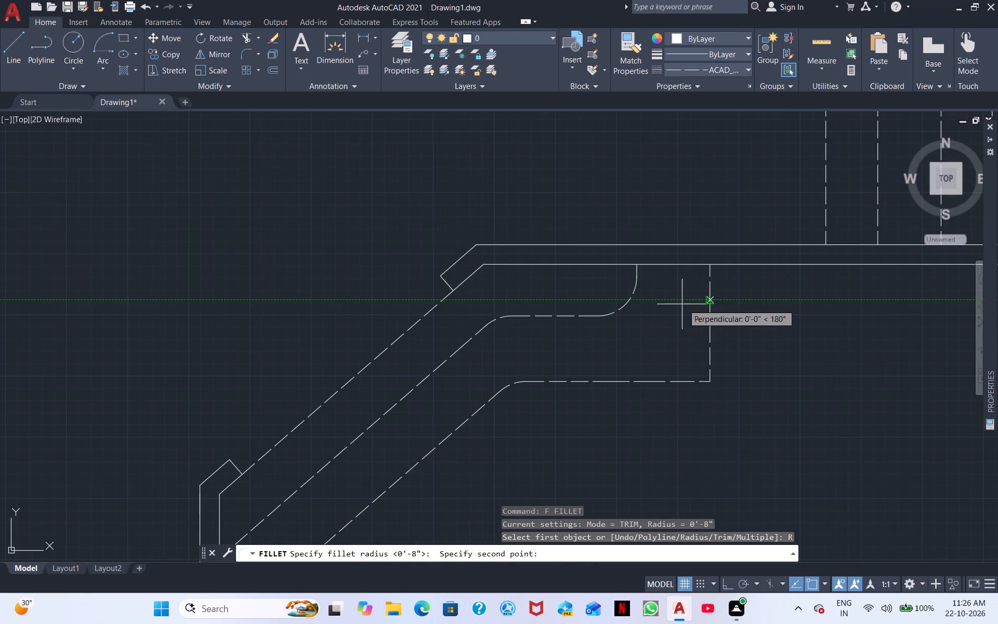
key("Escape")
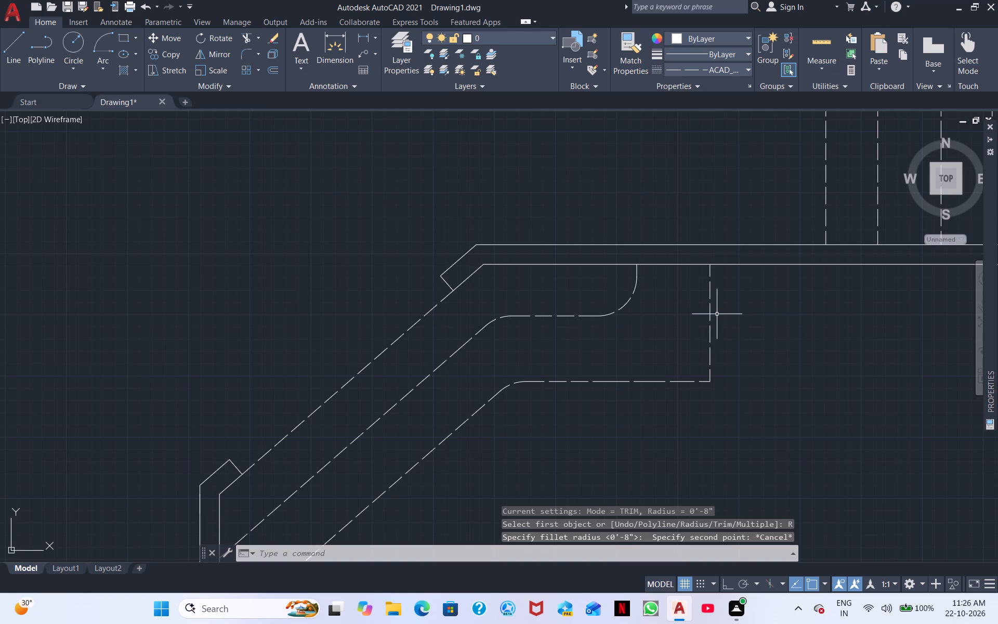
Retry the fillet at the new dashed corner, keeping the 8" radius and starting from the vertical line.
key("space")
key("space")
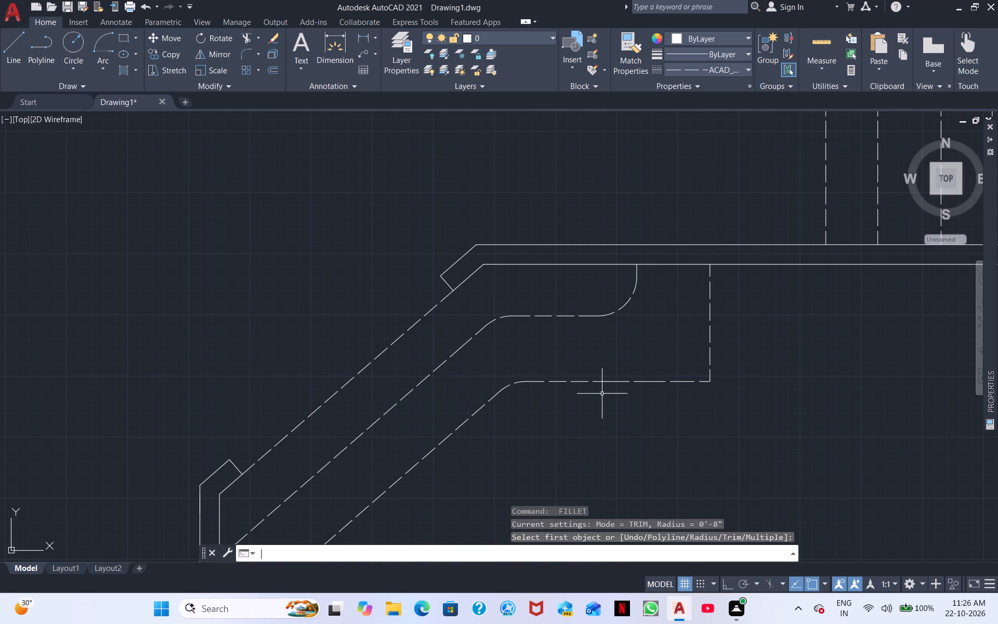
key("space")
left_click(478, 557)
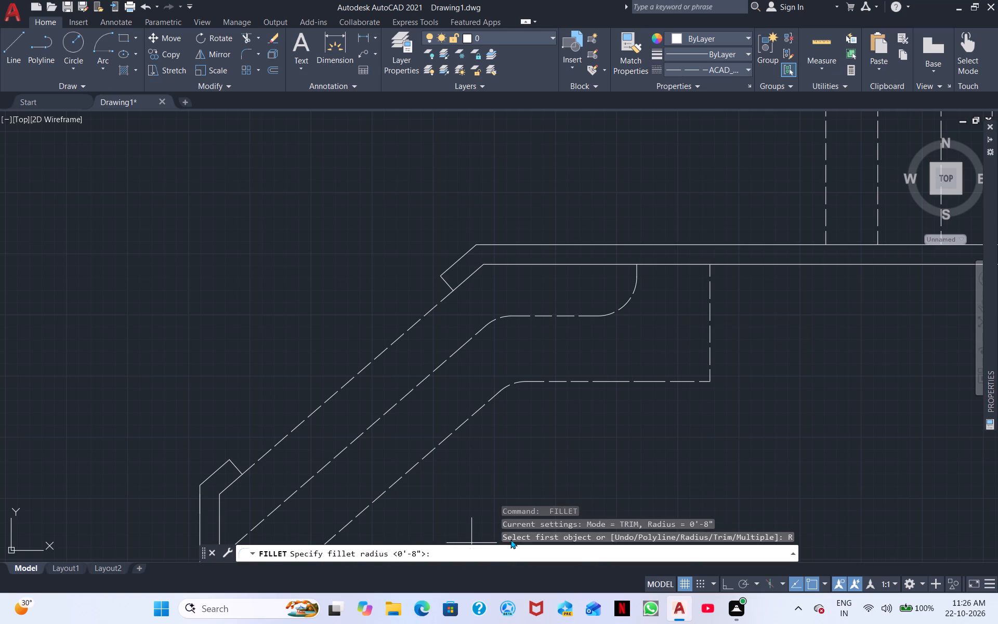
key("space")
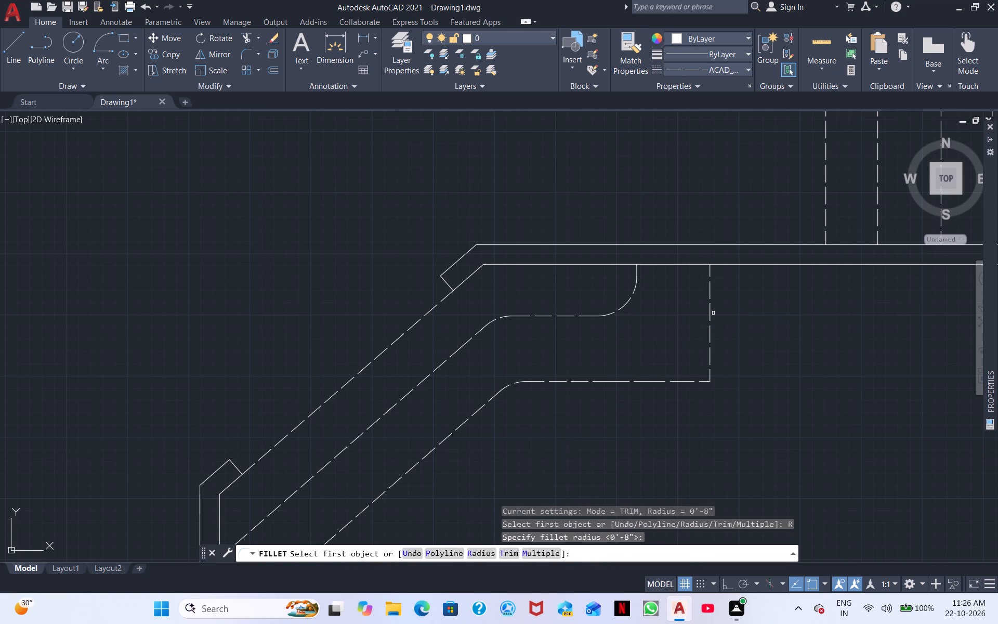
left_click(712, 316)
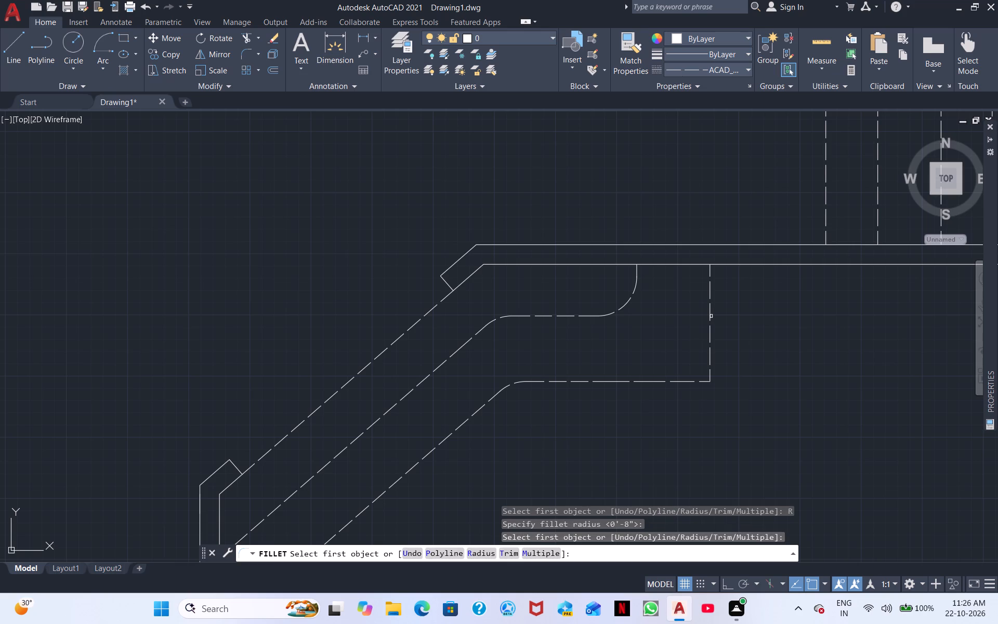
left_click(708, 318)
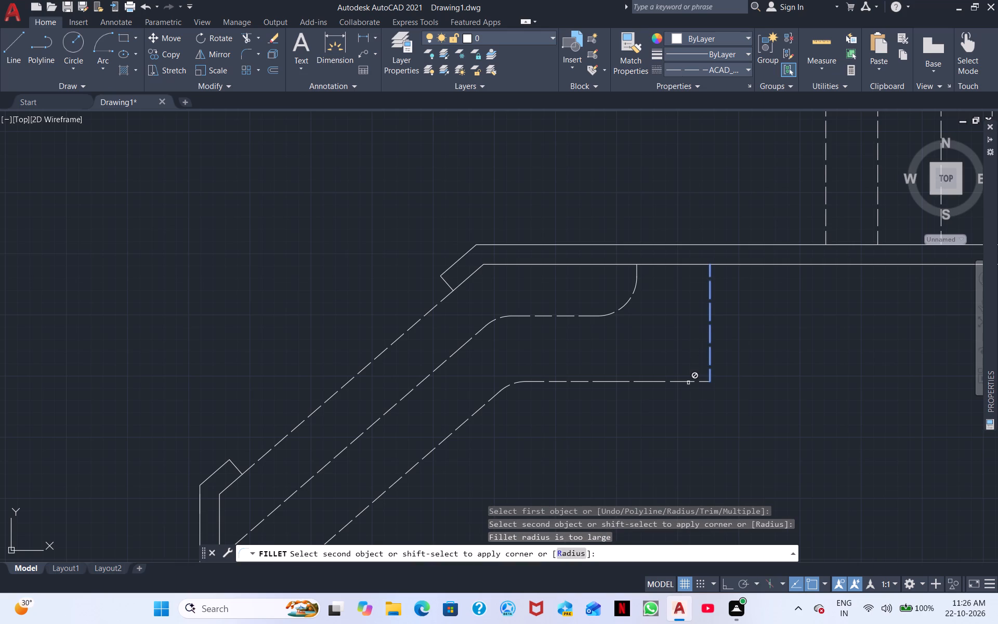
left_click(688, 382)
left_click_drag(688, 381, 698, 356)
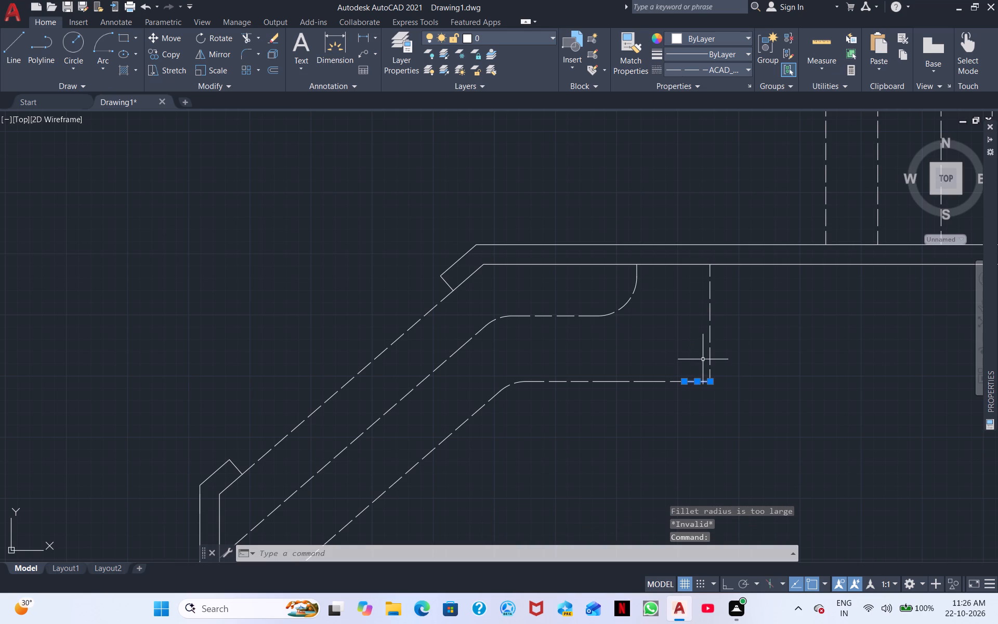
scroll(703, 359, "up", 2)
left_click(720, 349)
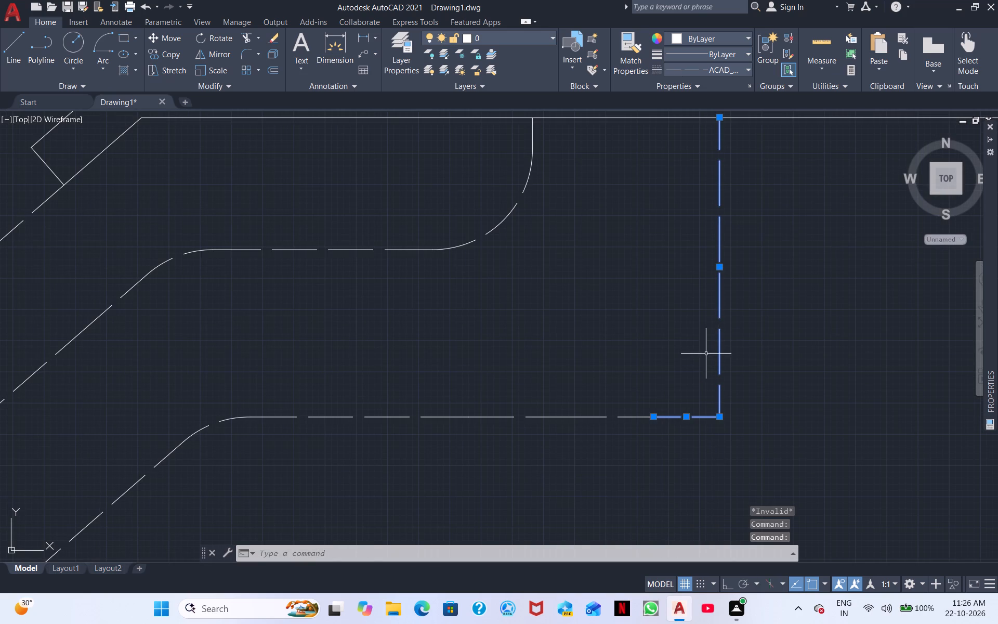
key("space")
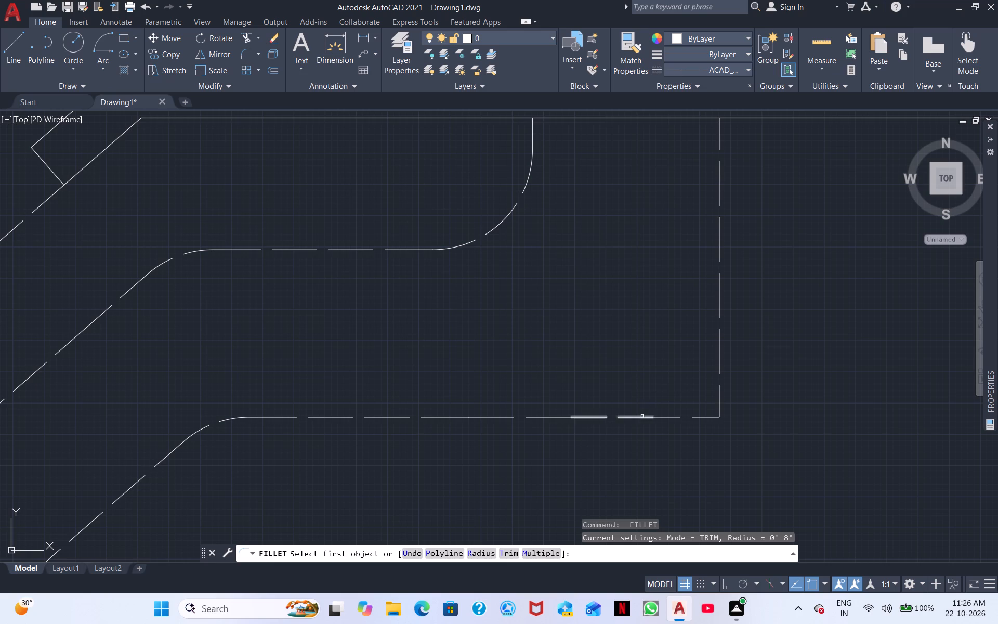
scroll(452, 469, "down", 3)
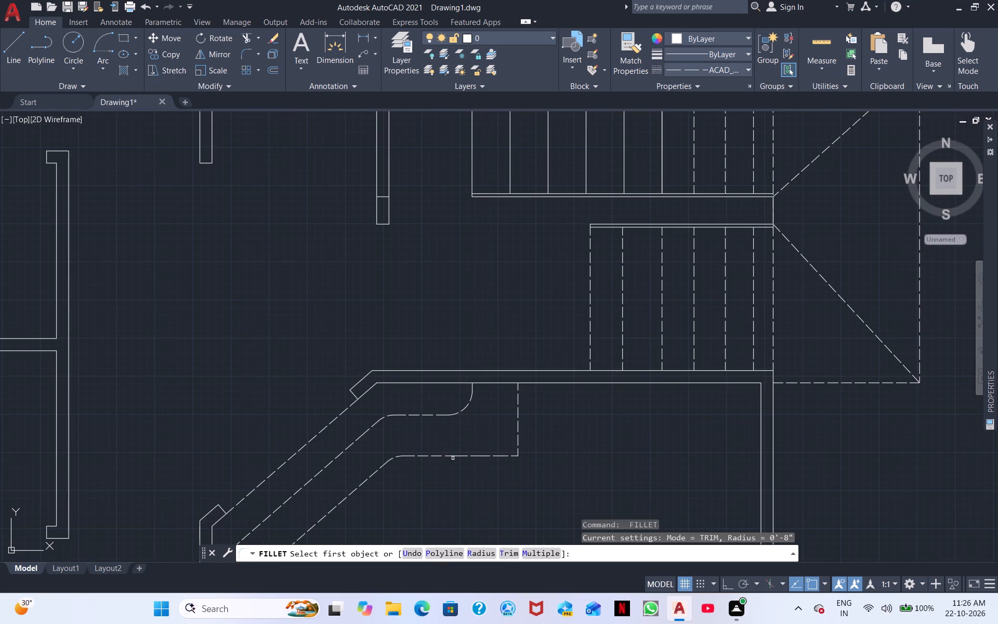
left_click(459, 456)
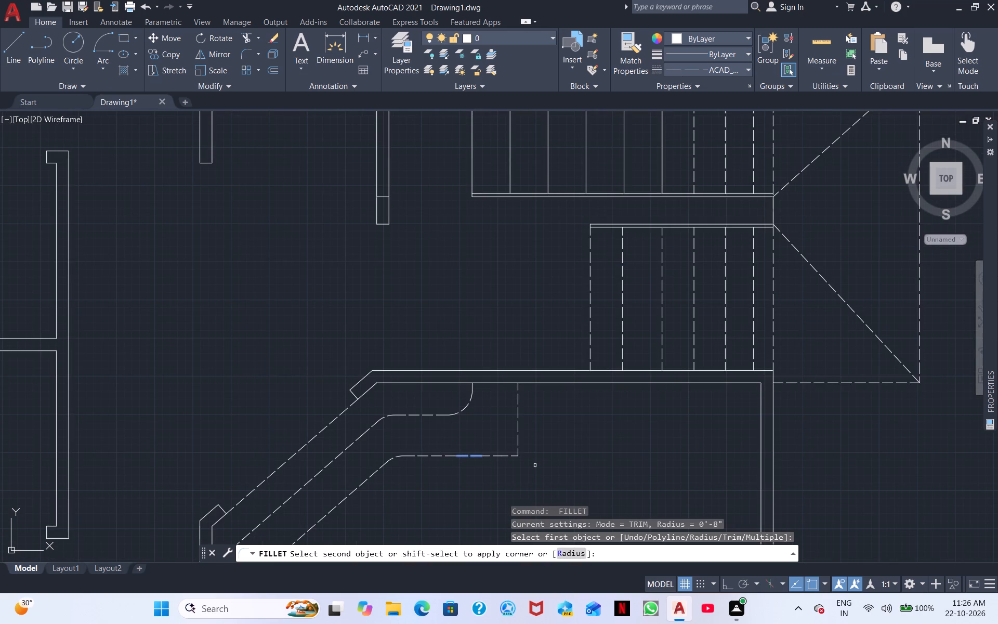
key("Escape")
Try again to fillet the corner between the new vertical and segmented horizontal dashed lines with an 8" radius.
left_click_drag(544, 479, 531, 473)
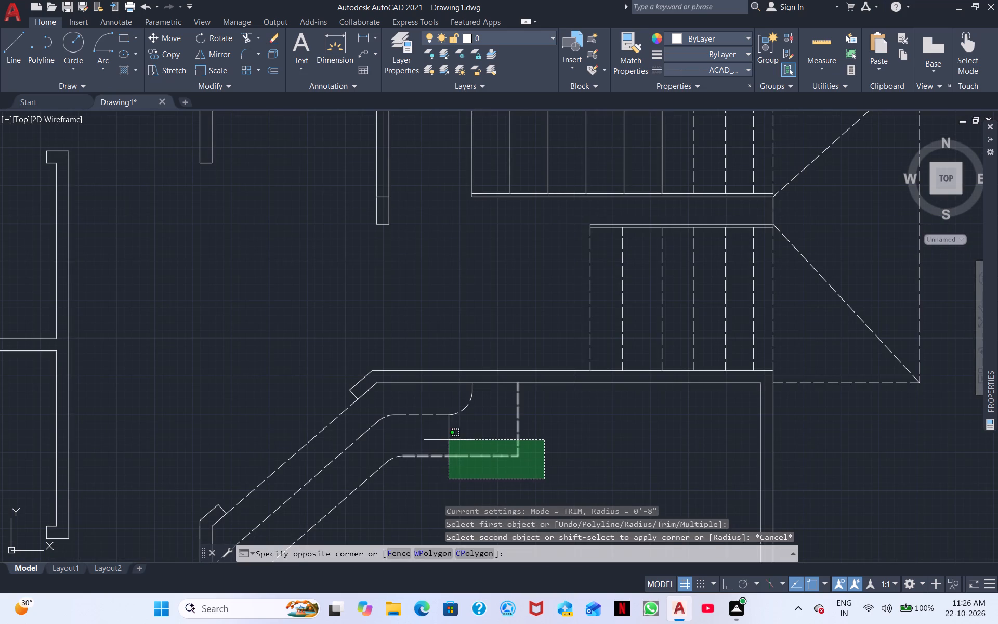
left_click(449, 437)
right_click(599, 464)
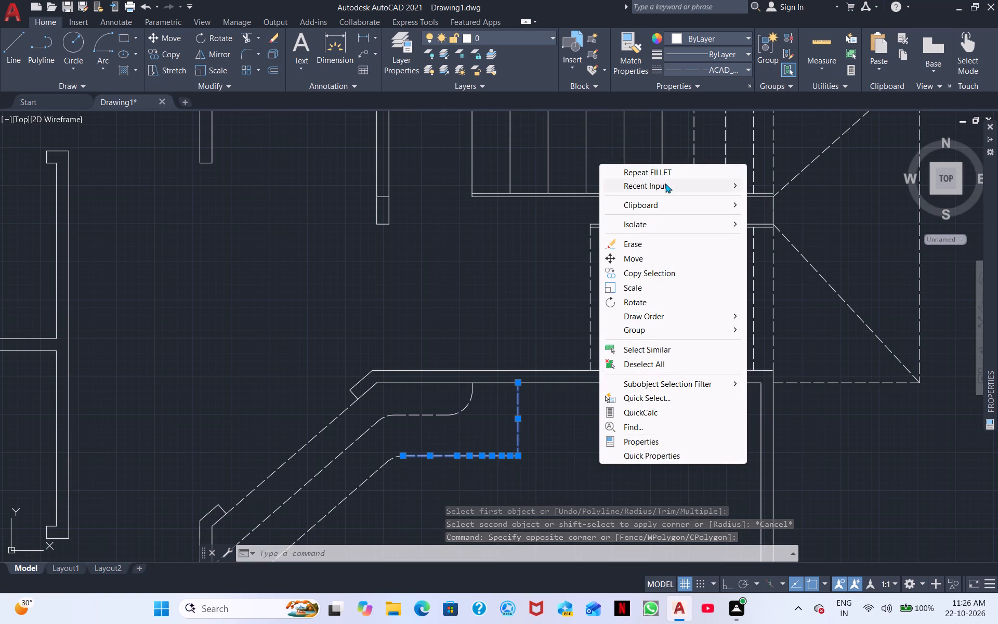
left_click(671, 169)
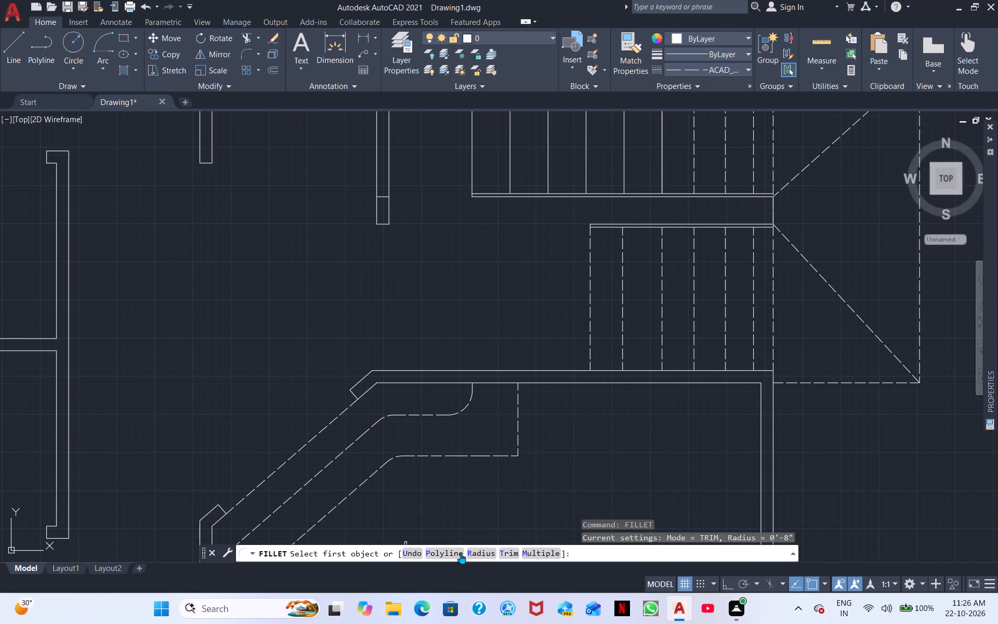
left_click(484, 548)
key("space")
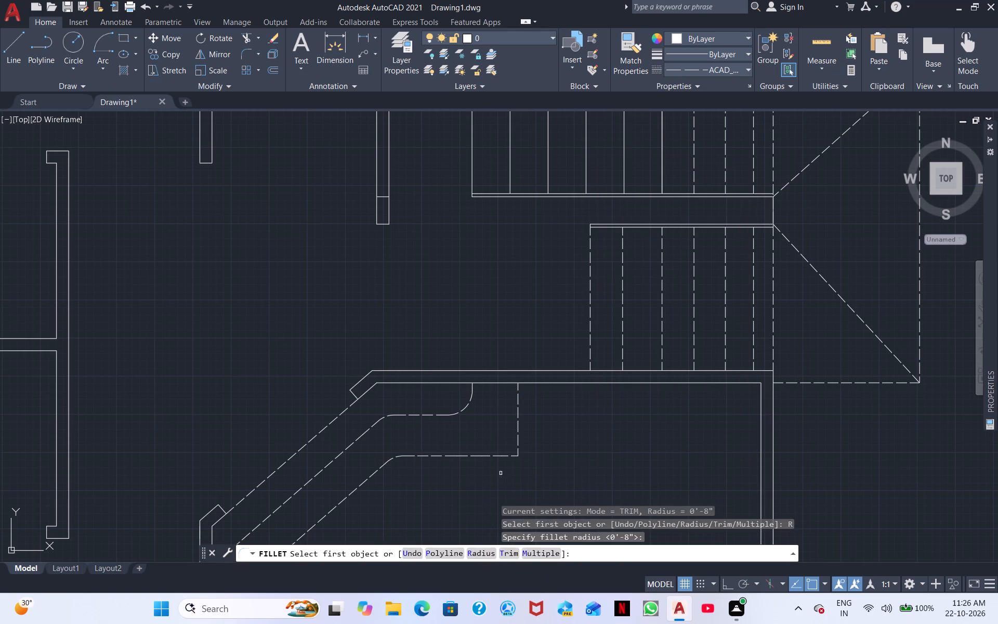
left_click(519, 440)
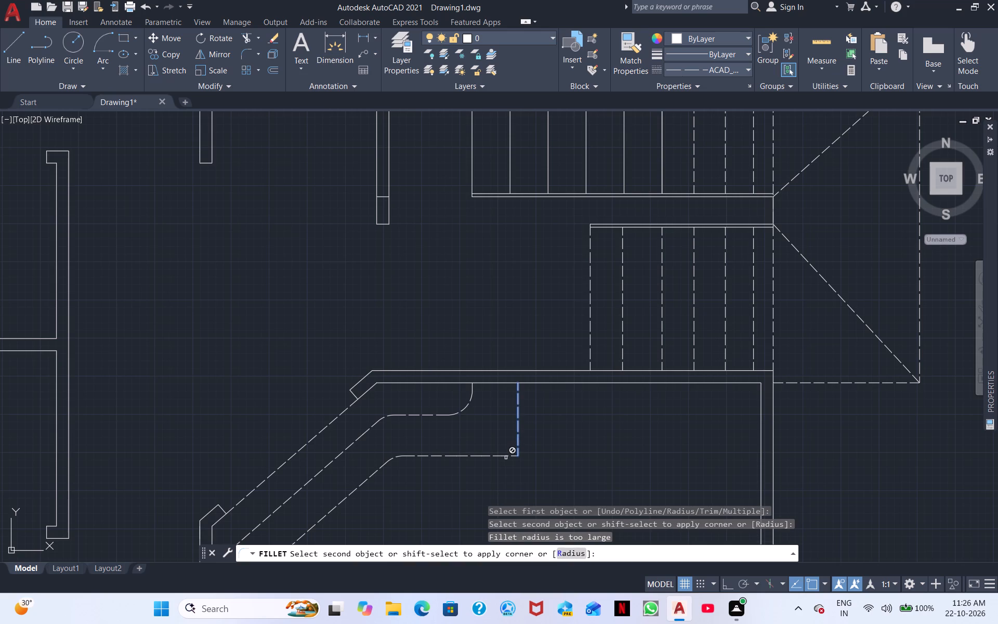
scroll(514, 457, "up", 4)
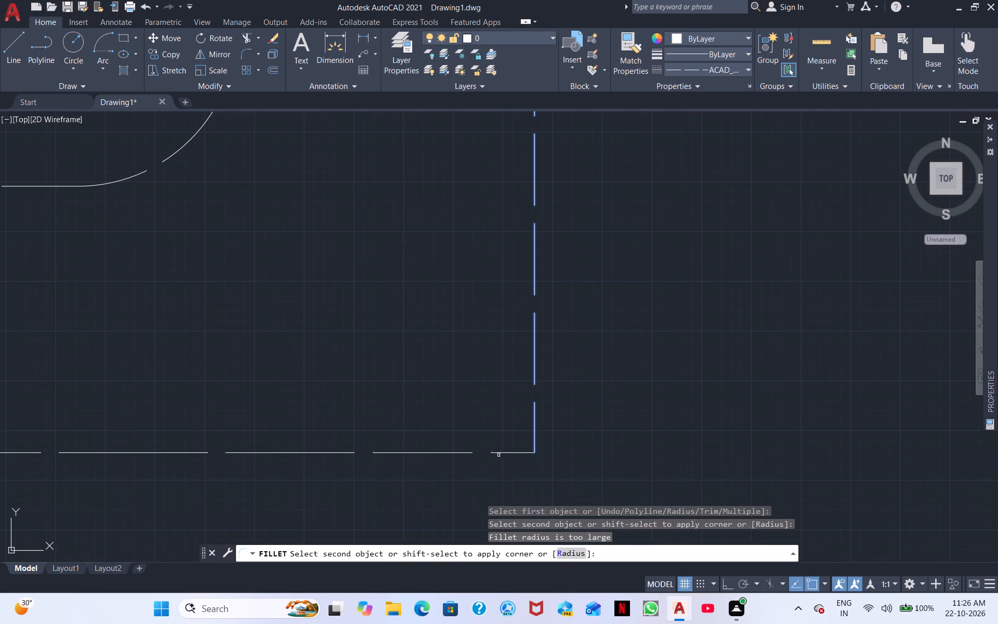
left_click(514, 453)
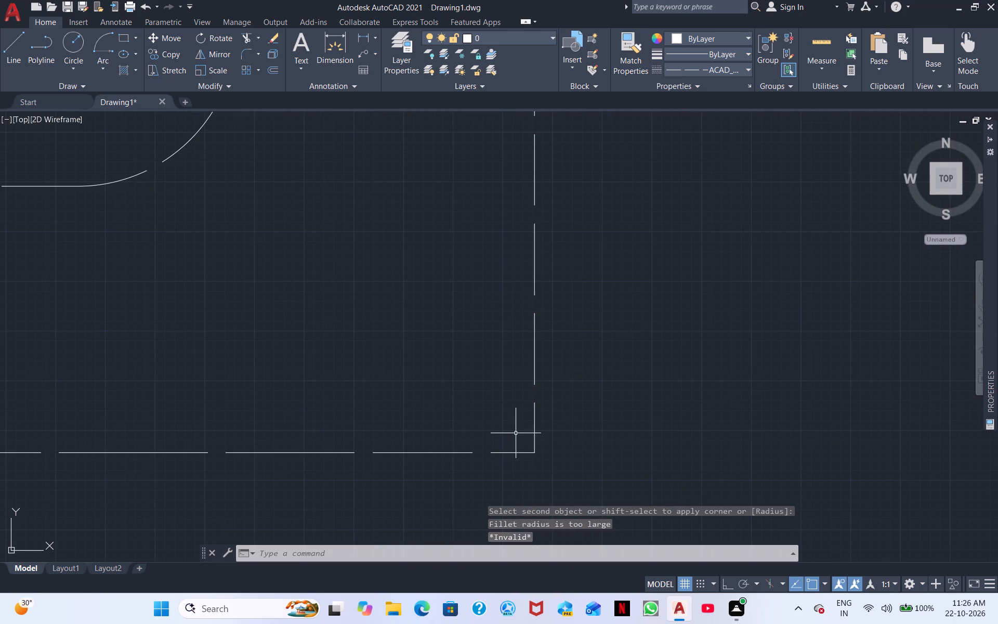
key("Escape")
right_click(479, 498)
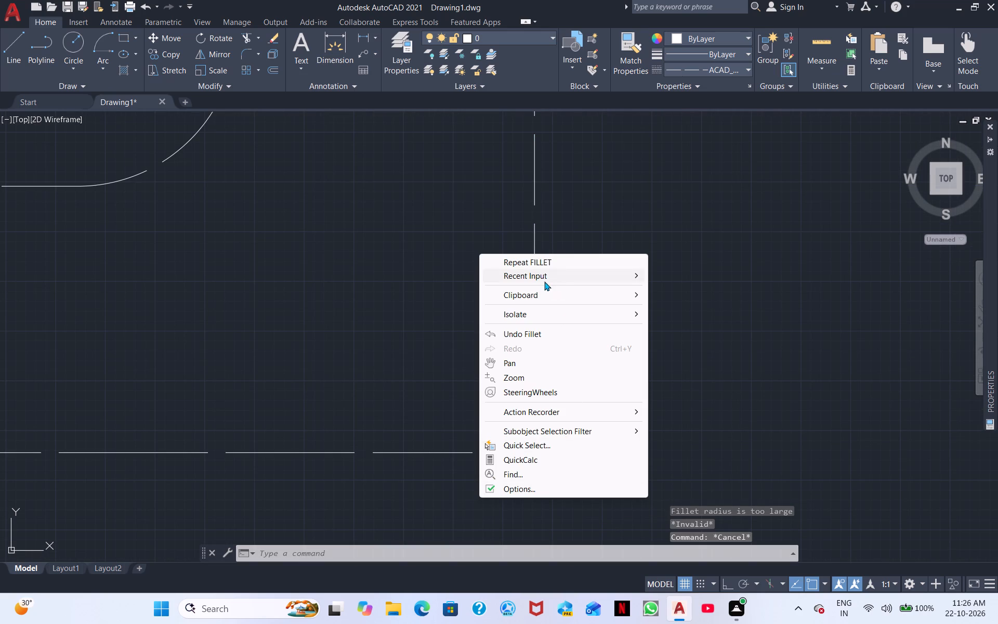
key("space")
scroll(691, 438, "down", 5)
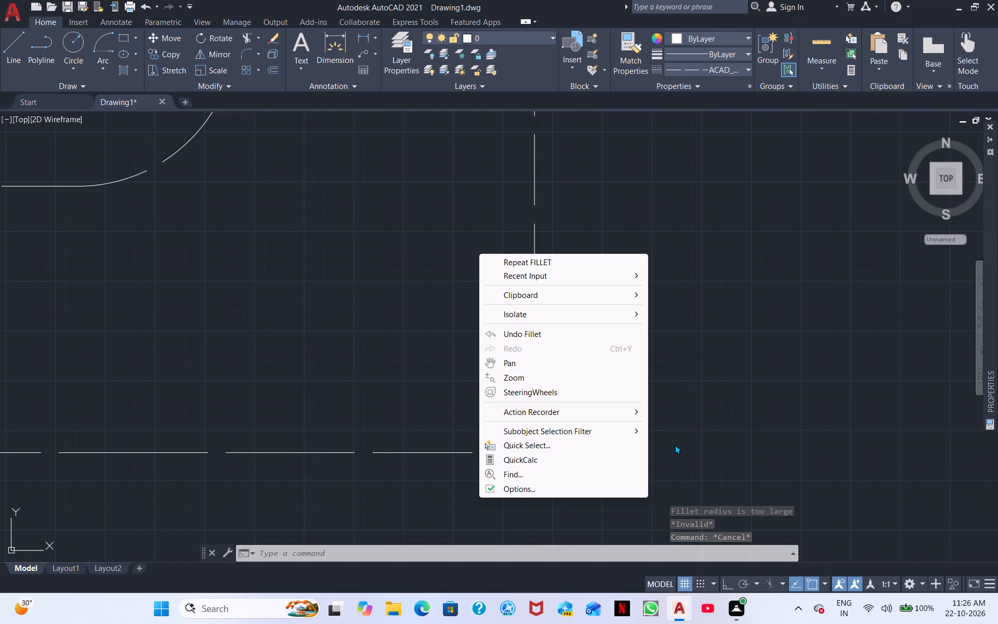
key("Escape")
Erase the segmented horizontal dashed lines and the vertical dashed line at the end of the lower outline.
left_click(579, 484)
left_click(377, 378)
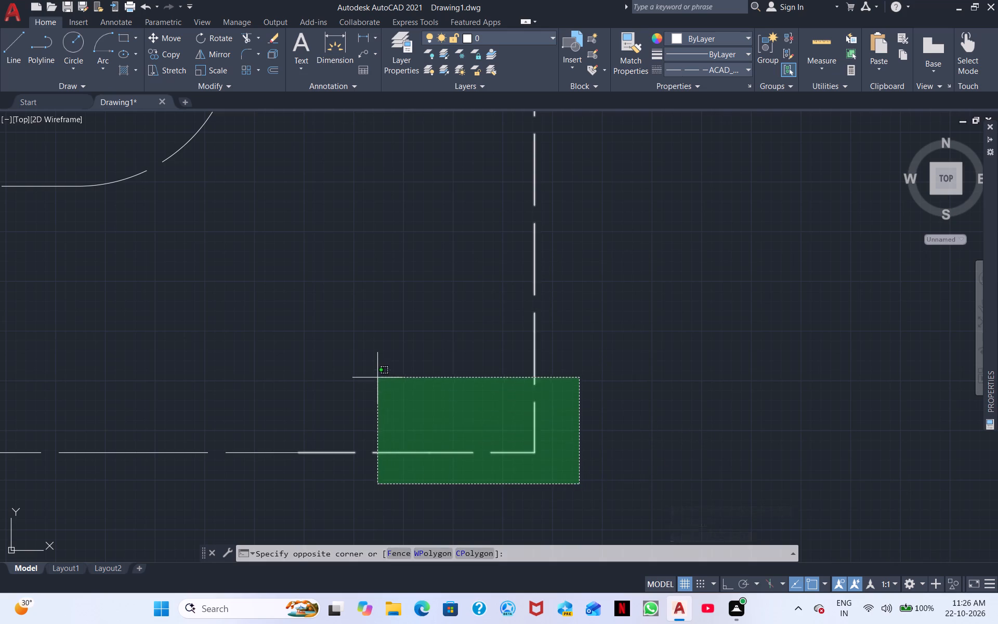
scroll(372, 381, "down", 2)
middle_click_drag(370, 425, 518, 456)
left_click_drag(486, 472, 472, 462)
left_click(357, 395)
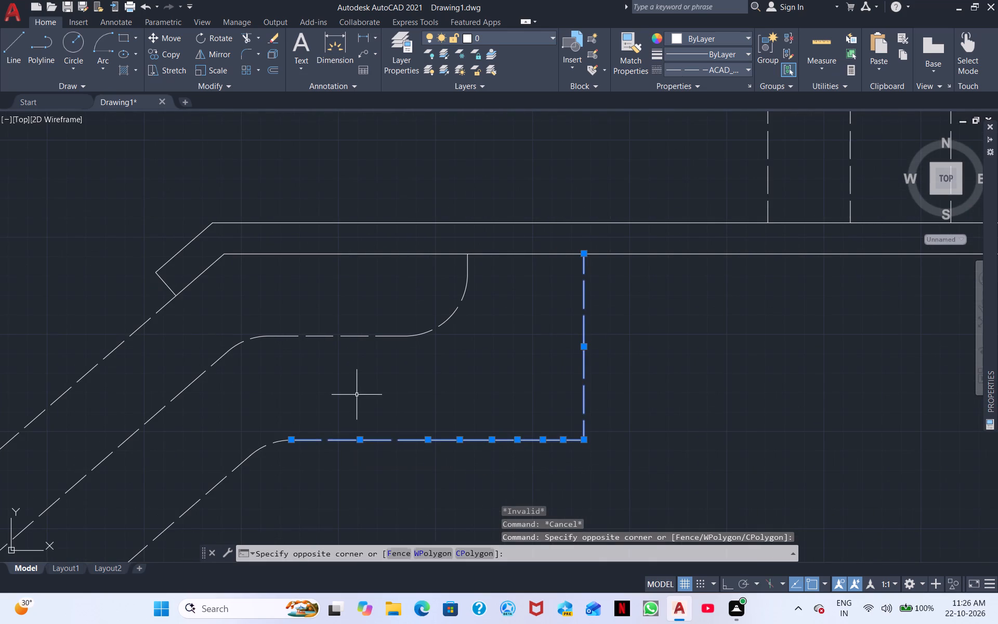
scroll(376, 435, "down", 2)
right_click_drag(412, 462, 412, 467)
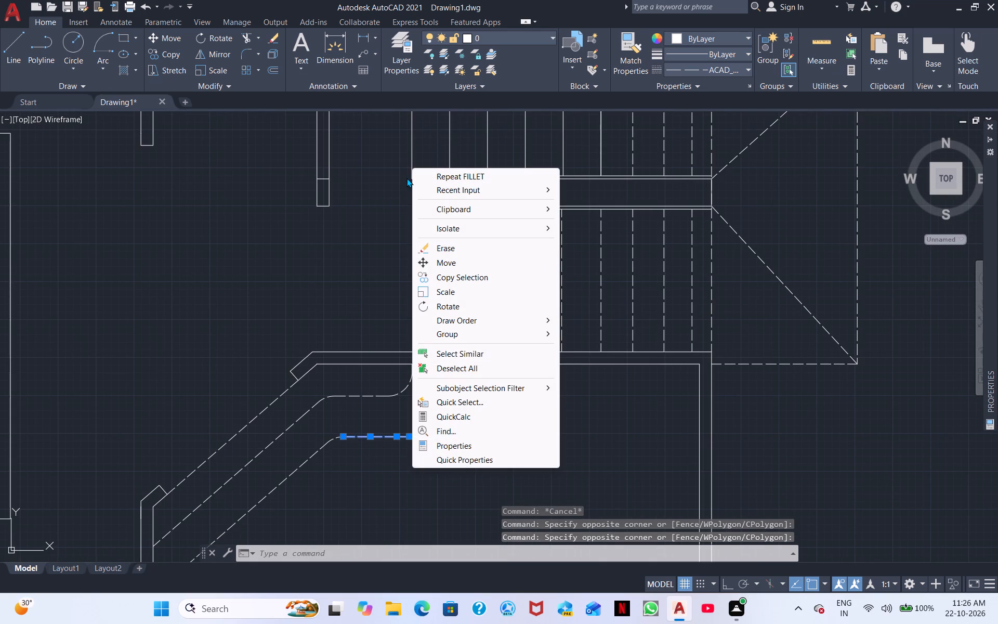
left_click(471, 245)
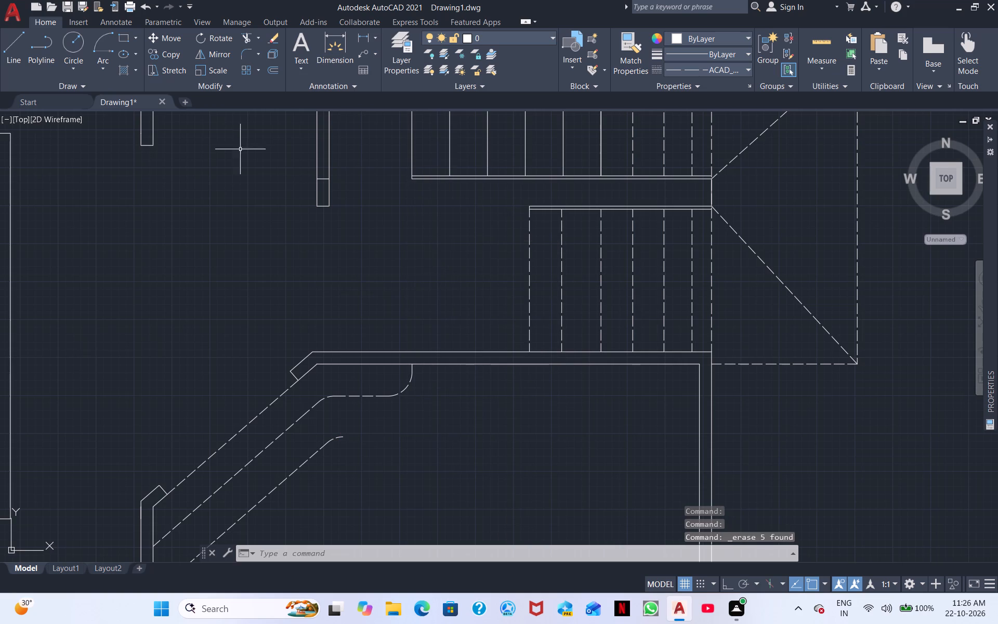
Draw a single horizontal dashed polyline about 3' long from the end of the lower outline's arc, heading away from the chamfer.
left_click(29, 56)
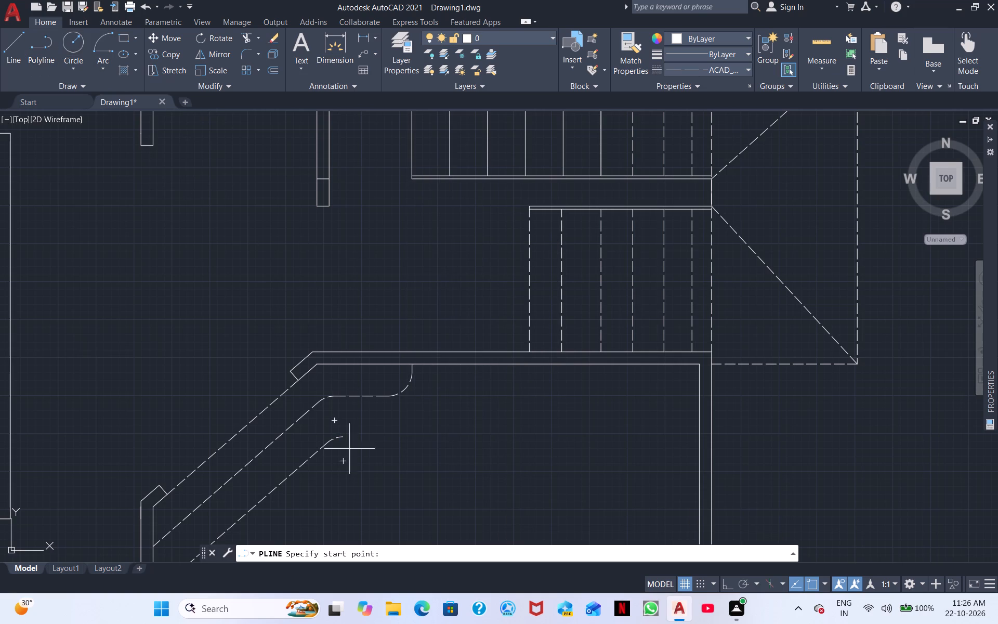
scroll(323, 436, "up", 3)
left_click(401, 441)
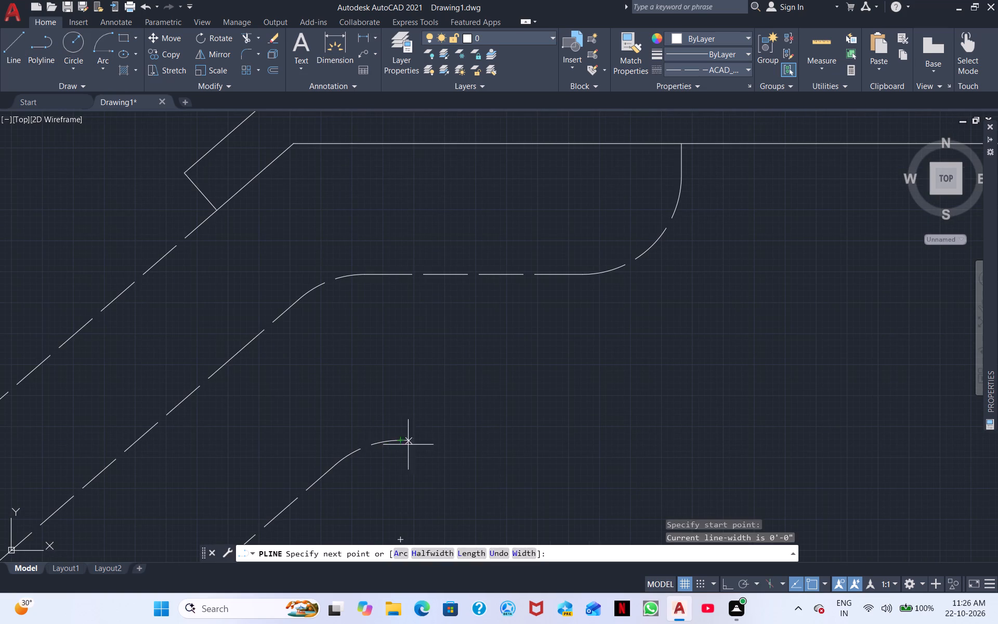
middle_click_drag(678, 462, 413, 497)
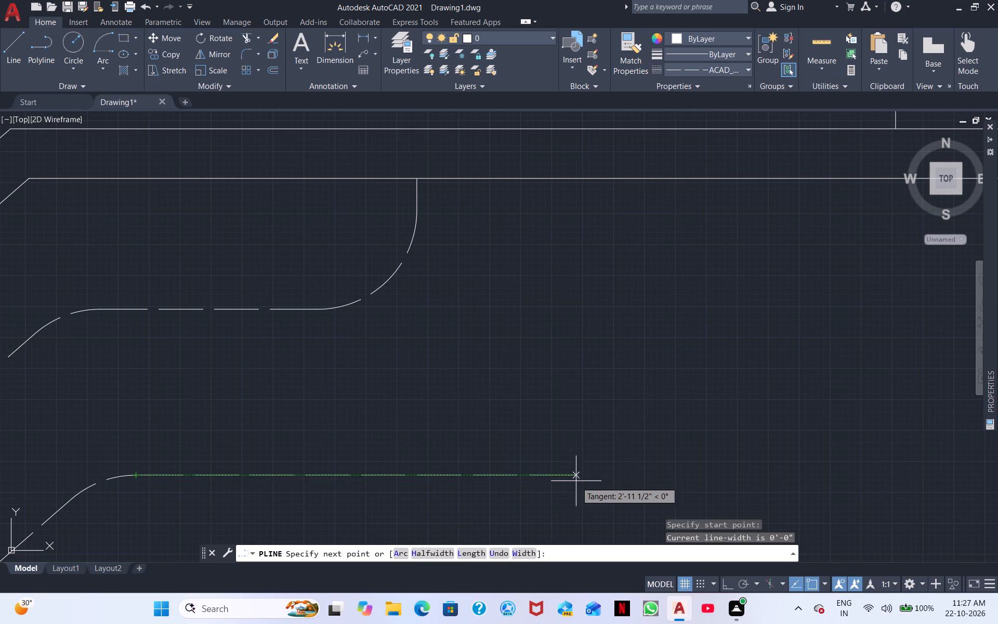
left_click(580, 473)
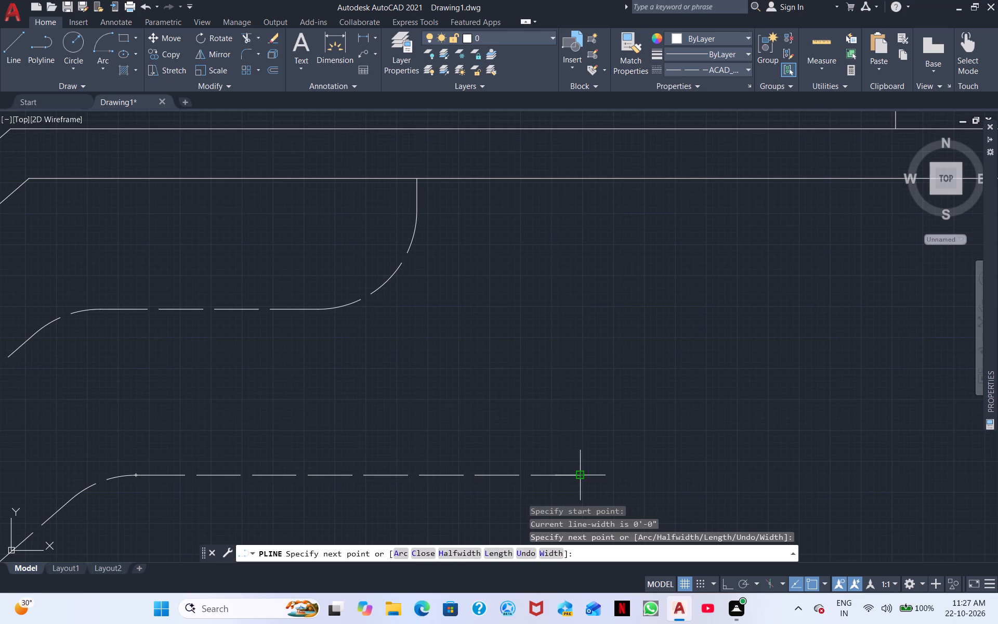
key("Escape")
Draw a vertical dashed polyline from the end of the new horizontal run up to the wall's inner face.
right_click(616, 441)
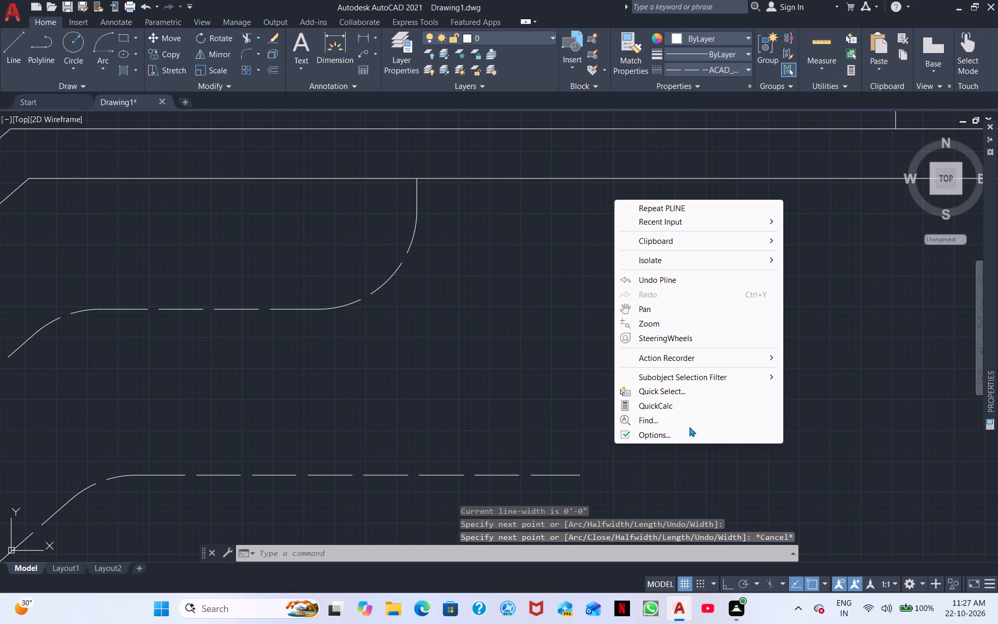
left_click(695, 204)
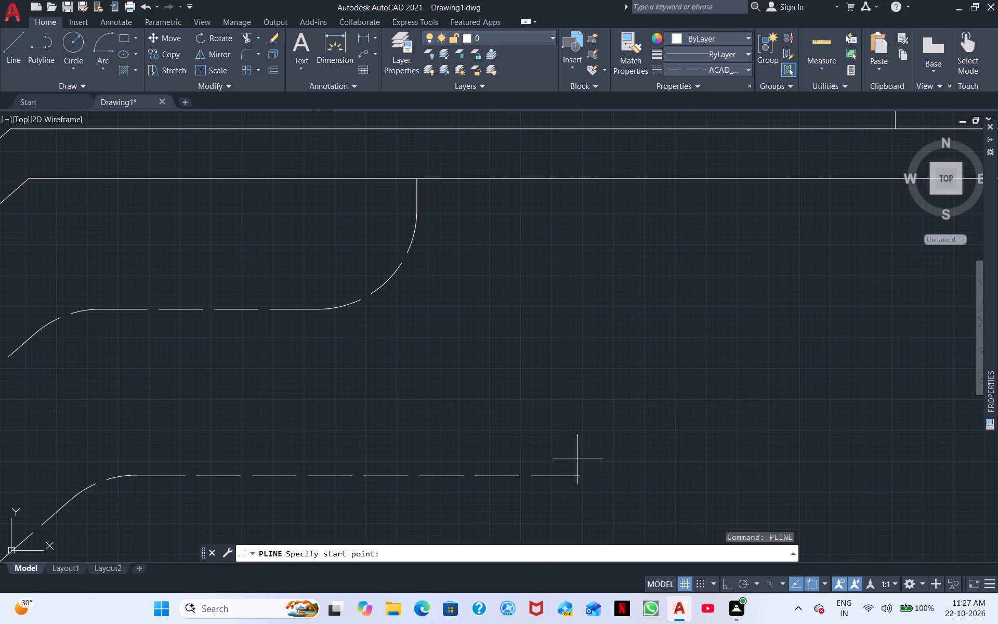
left_click(577, 473)
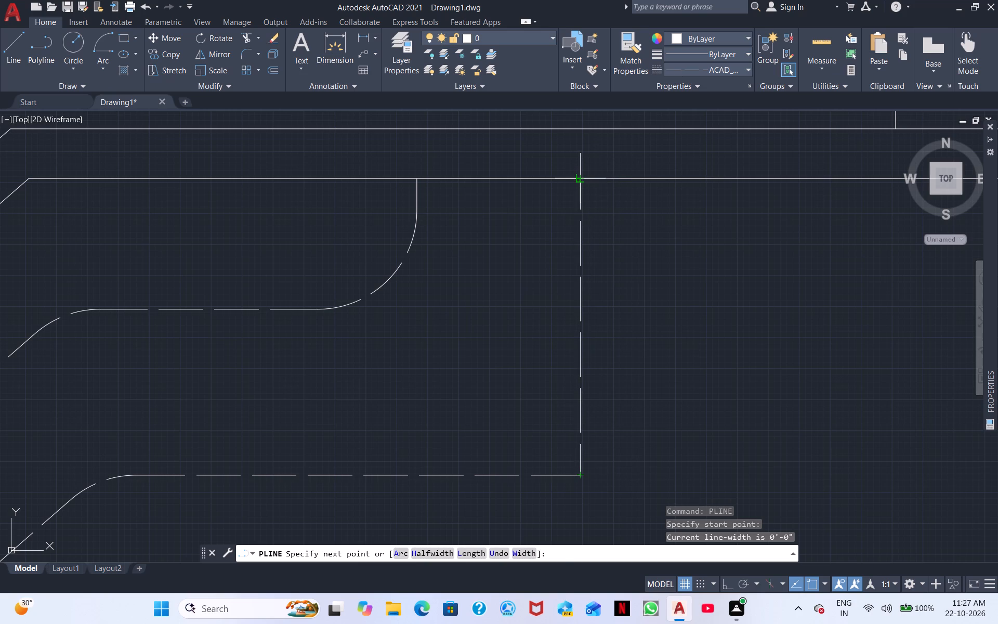
left_click(582, 179)
key("Escape")
Fillet the corner between the new horizontal and vertical dashed polylines with an 8" radius.
scroll(606, 428, "down", 2)
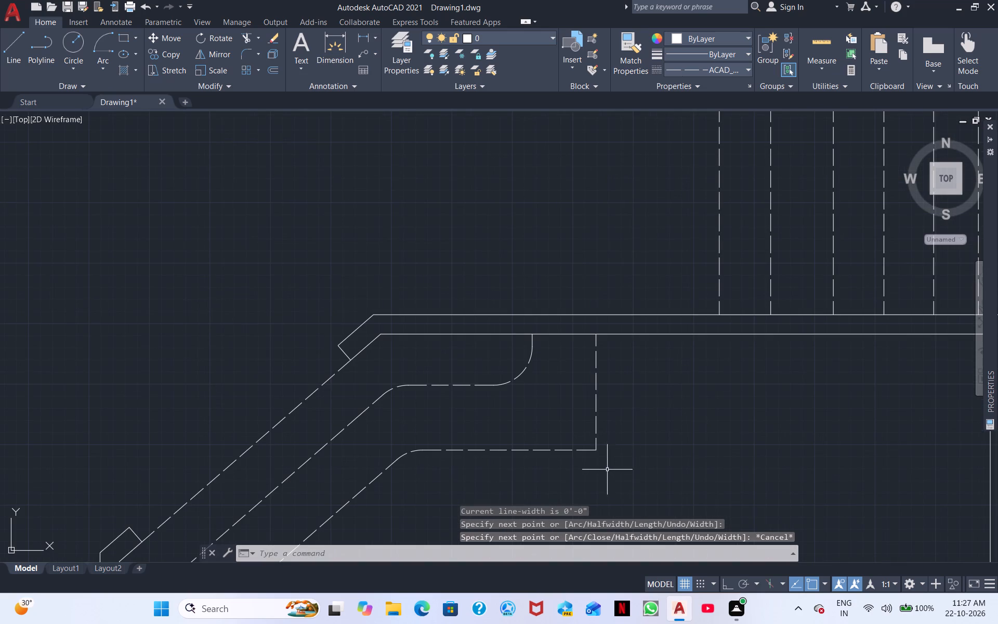
right_click_drag(644, 411, 632, 429)
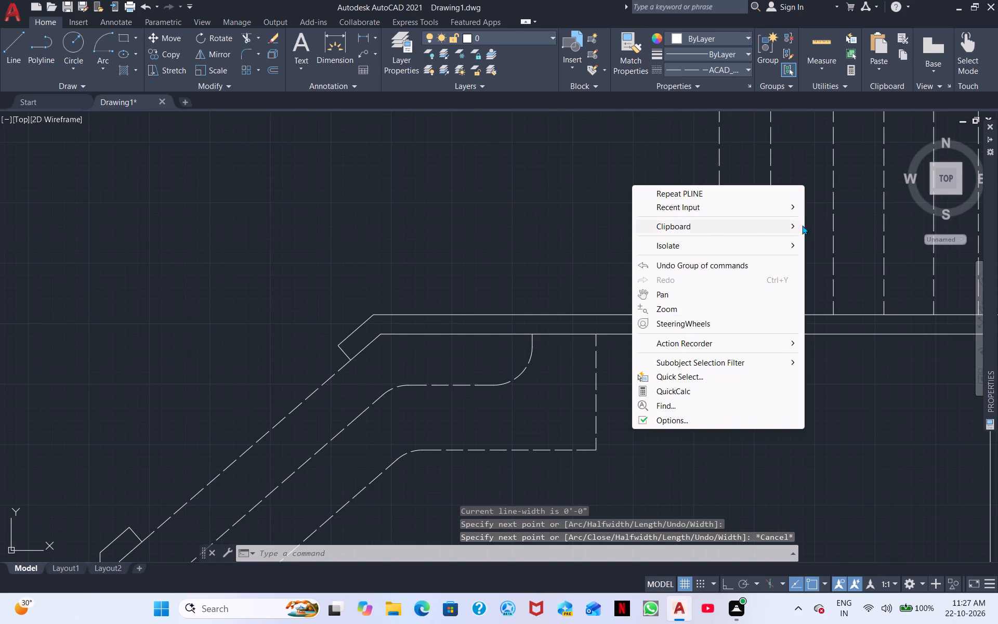
left_click(724, 211)
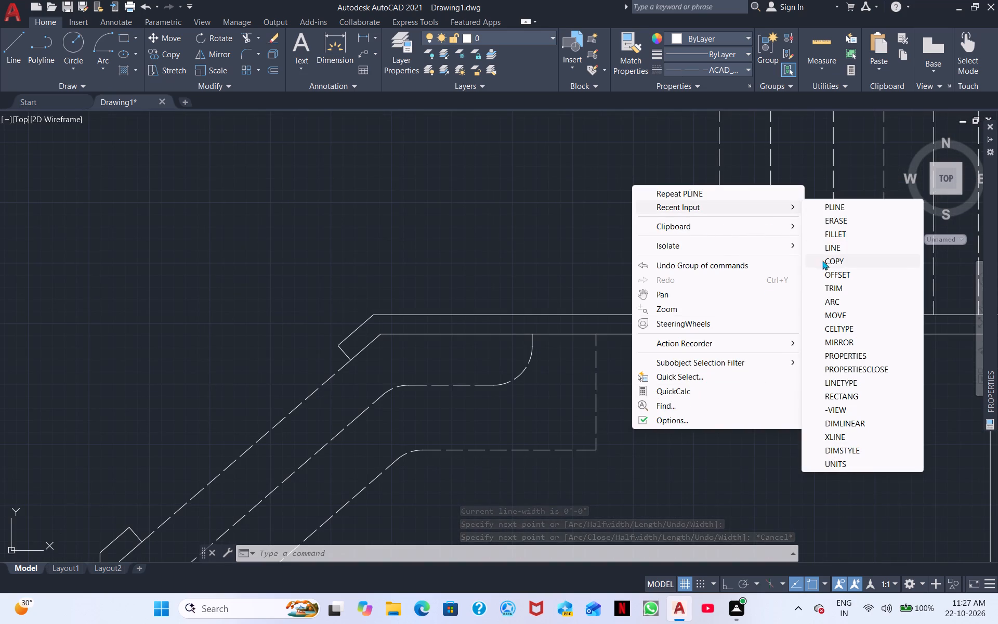
left_click(831, 237)
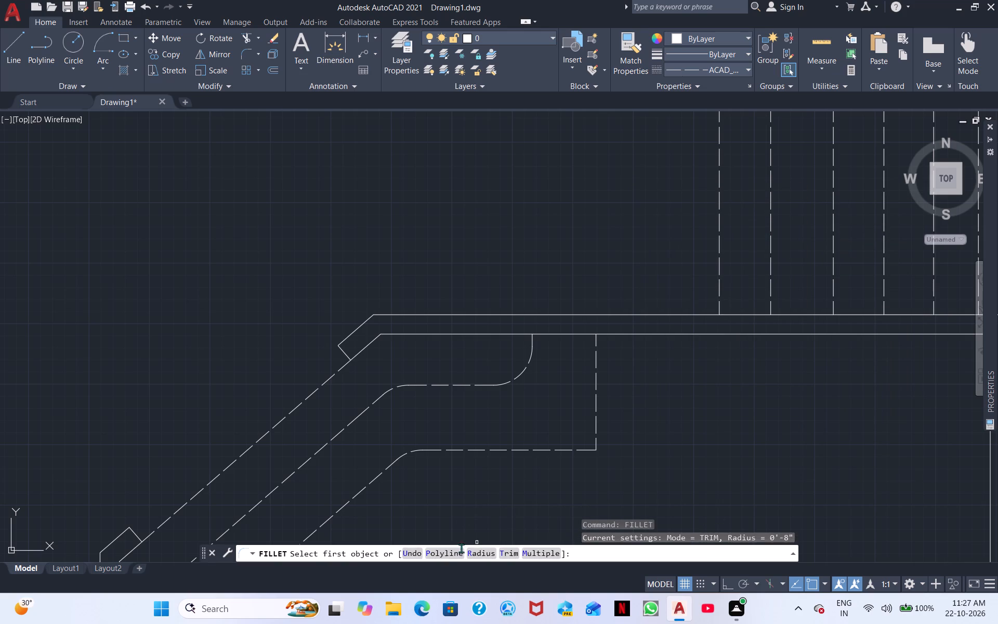
left_click(485, 551)
key("space")
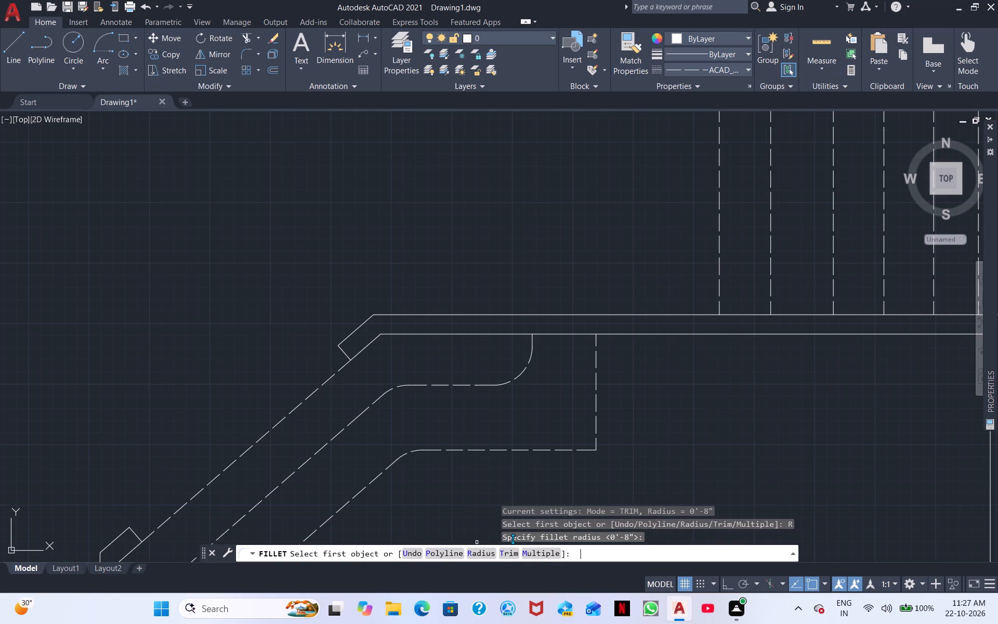
left_click(583, 450)
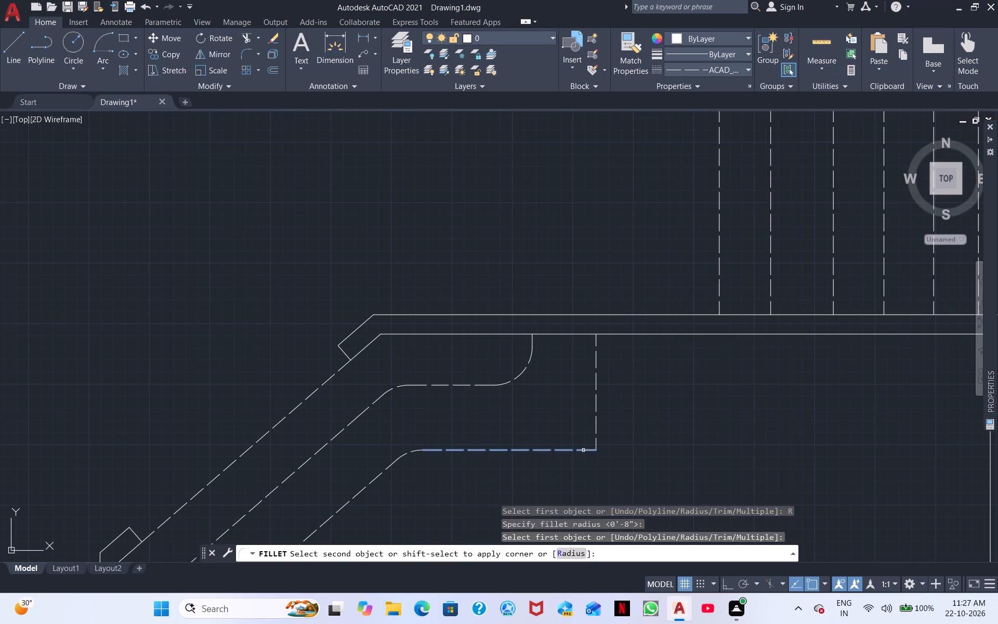
left_click(595, 430)
Fillet the vertical dashed polyline's upper end to the wall's inner face line with an 8" radius.
scroll(600, 435, "down", 1)
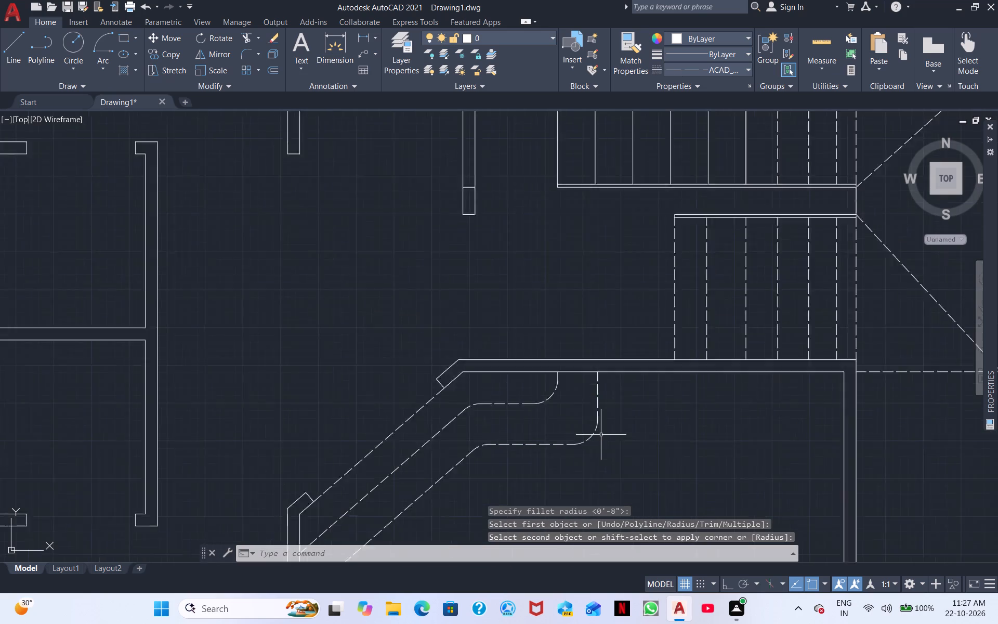
scroll(601, 435, "down", 2)
scroll(593, 415, "up", 4)
key("space")
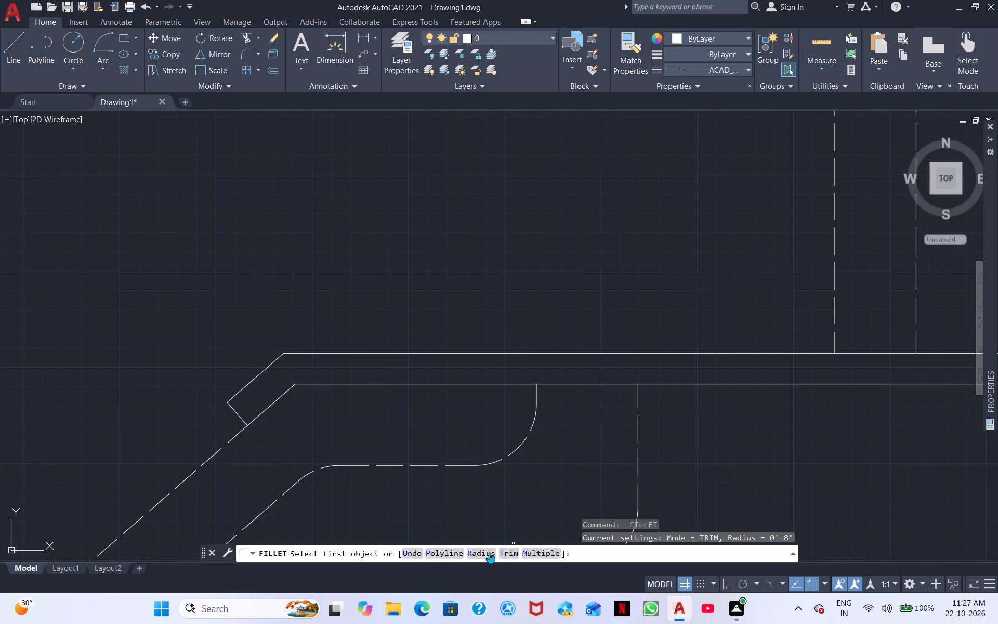
left_click(488, 552)
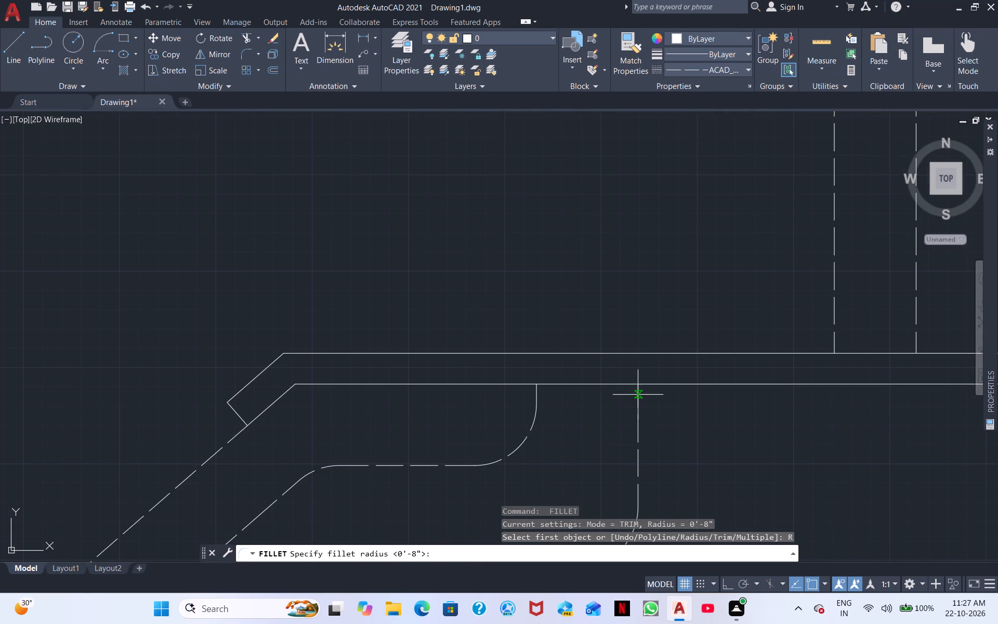
key("space")
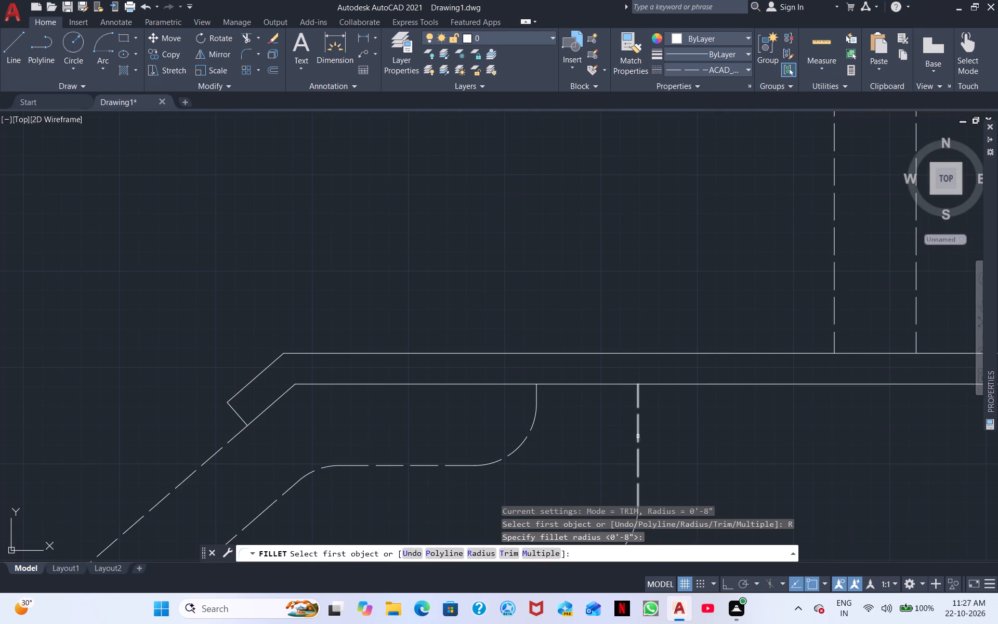
left_click(637, 435)
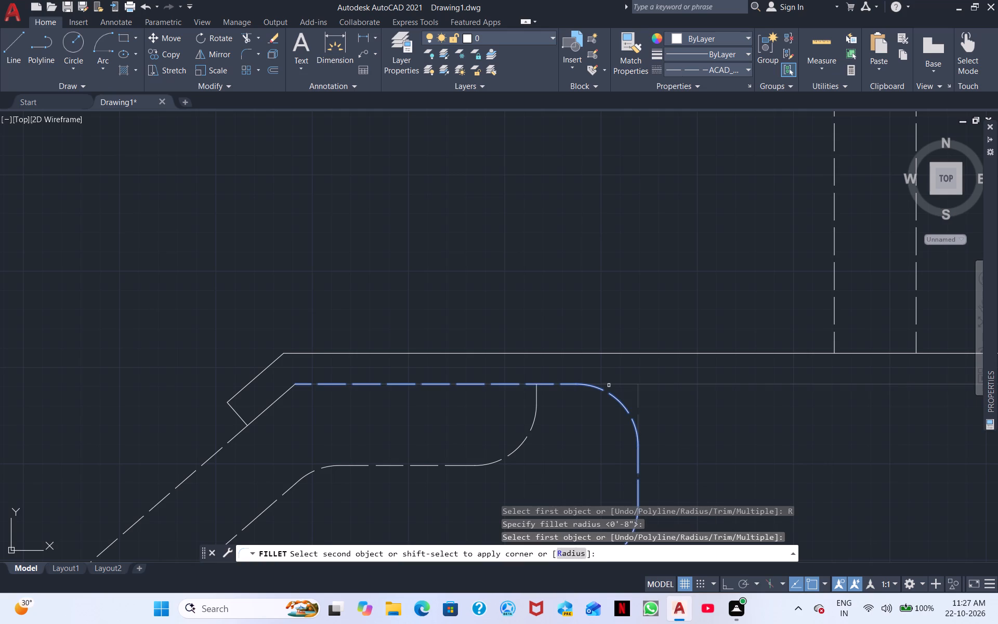
left_click(609, 385)
Set the current linetype for new objects to ByLayer.
scroll(660, 414, "down", 2)
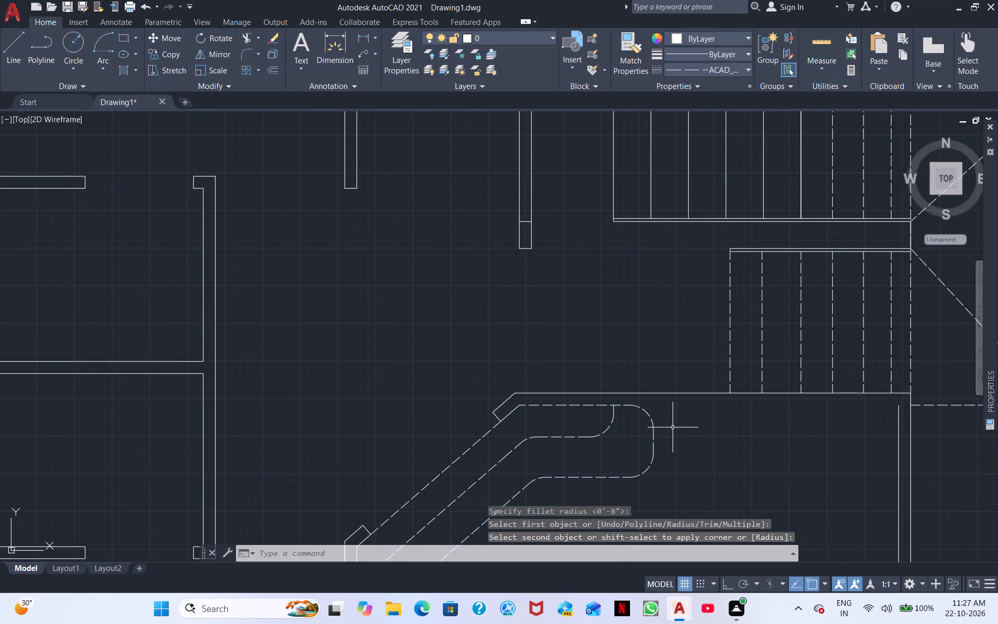
middle_click_drag(719, 462, 624, 475)
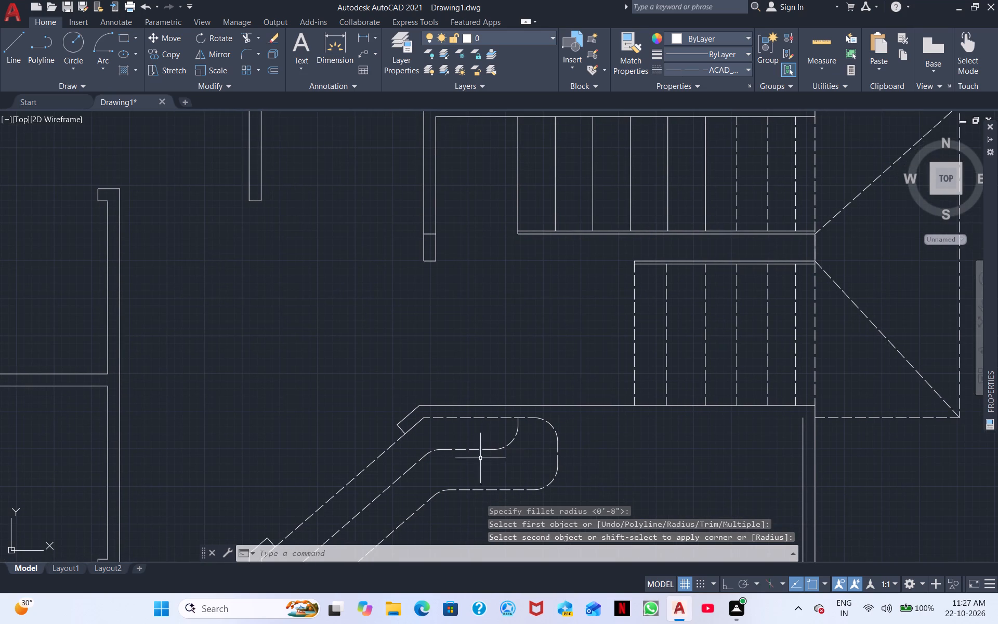
scroll(485, 448, "down", 2)
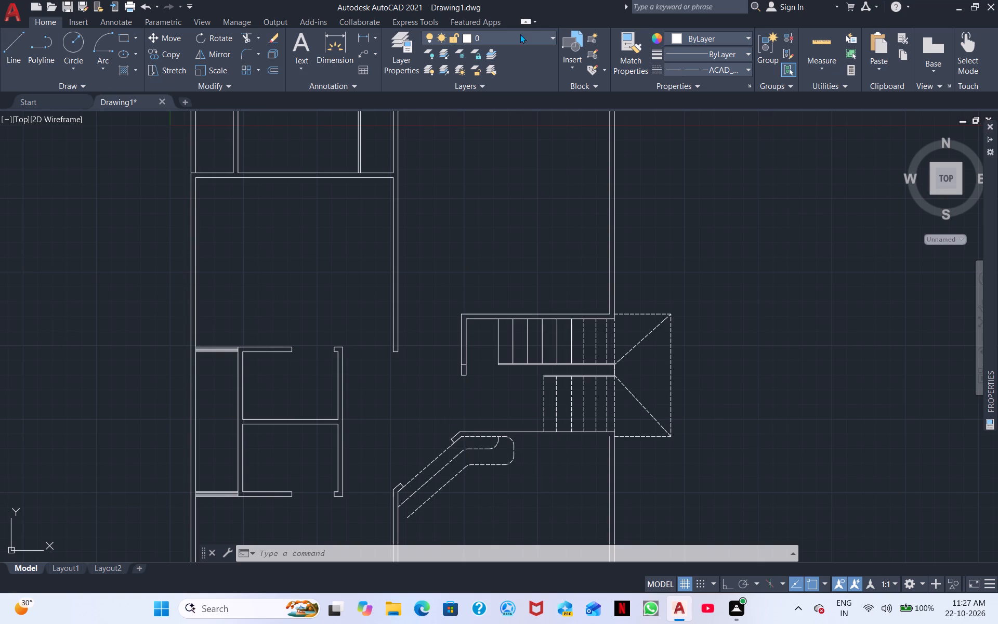
left_click(713, 69)
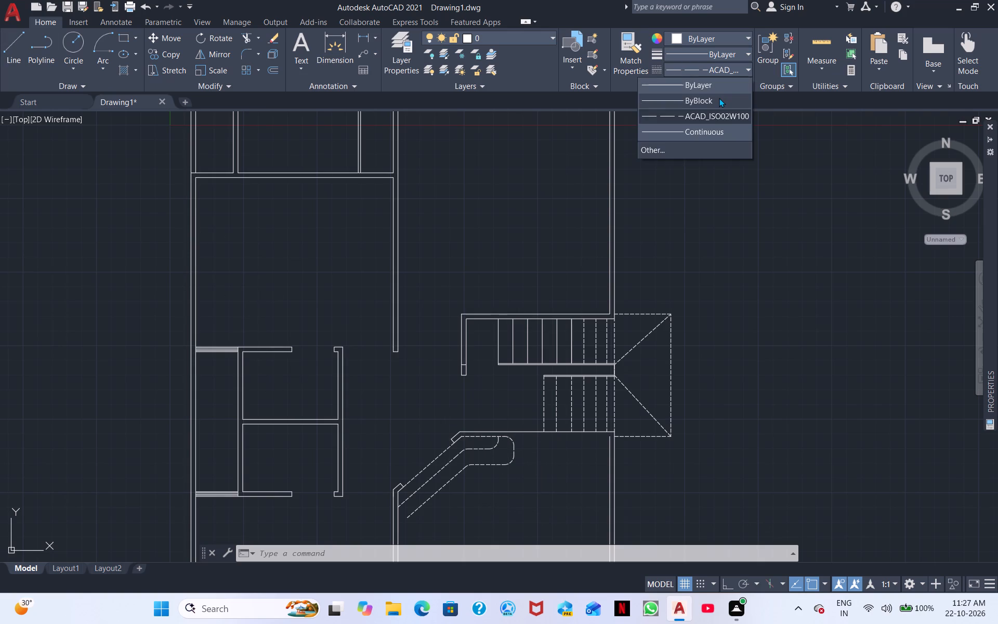
left_click(719, 98)
left_click(721, 70)
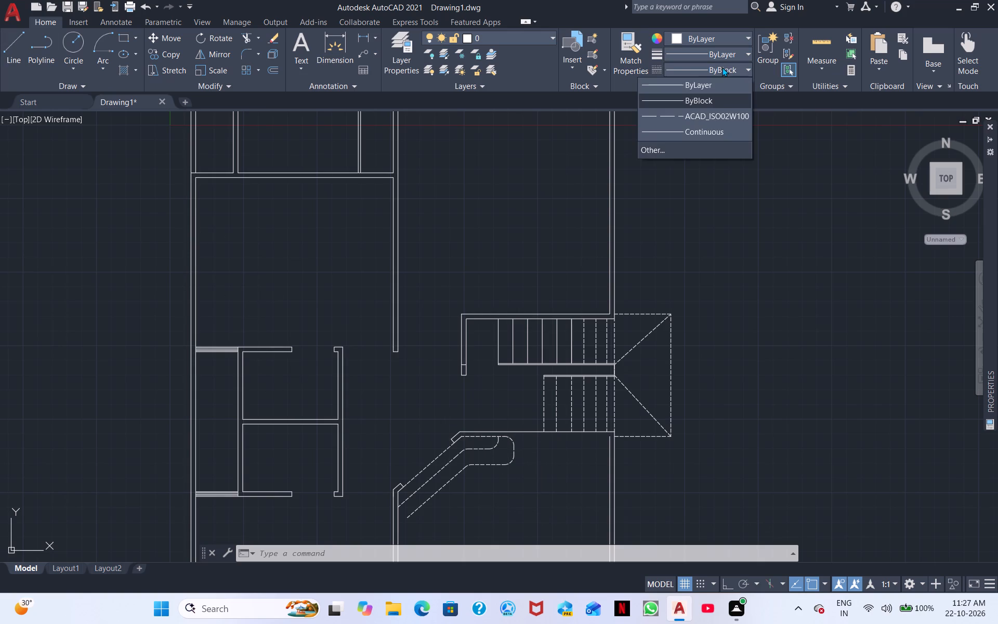
left_click(716, 88)
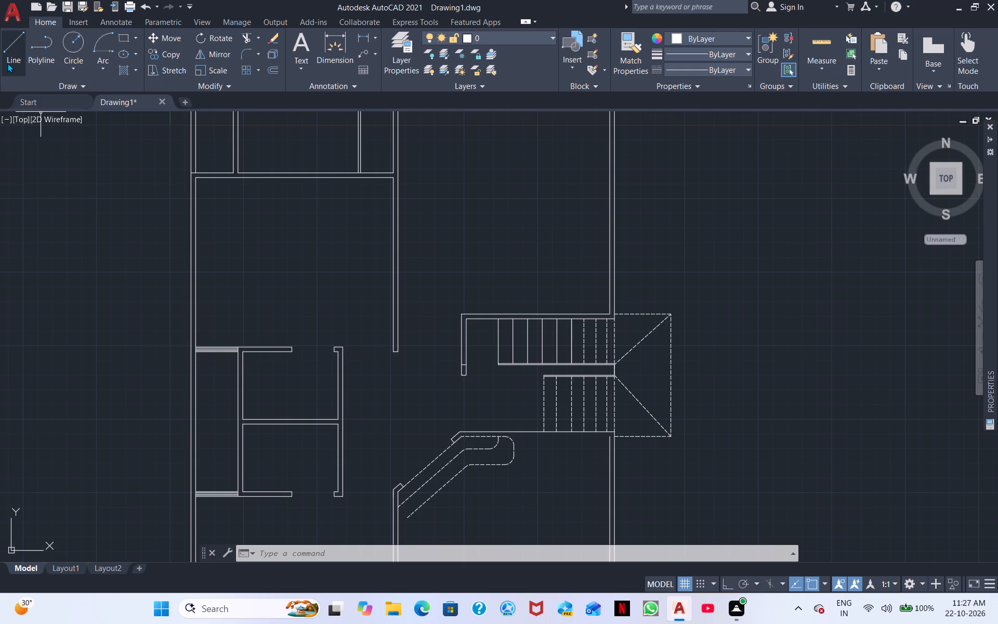
Draw a horizontal line along the wall's inner face below the stairs, from the chamfer's inner corner to the side wall's inner face end.
left_click(7, 63)
scroll(490, 465, "up", 3)
middle_click_drag(535, 431, 429, 555)
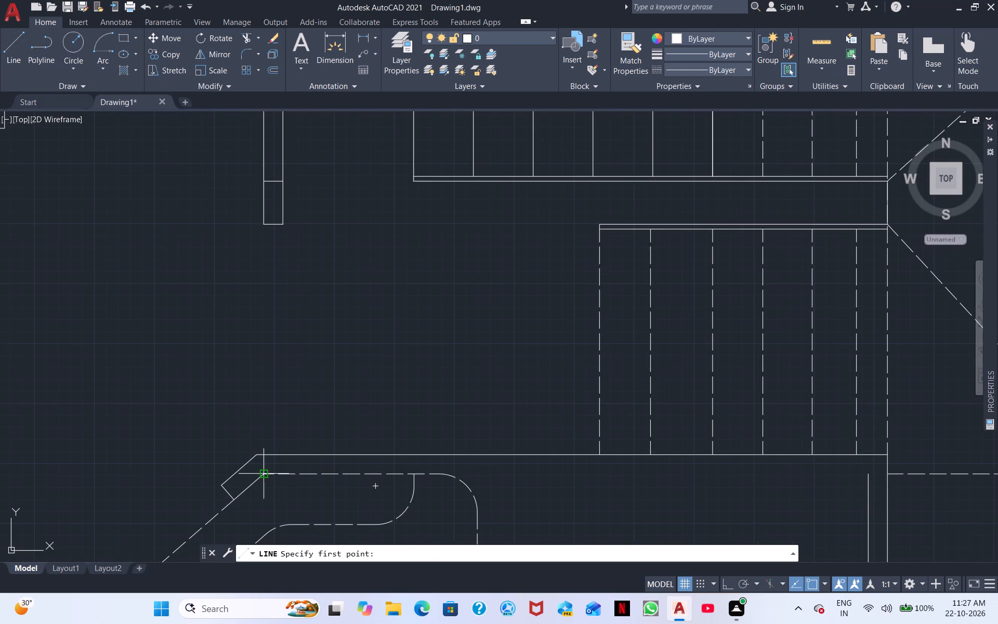
left_click(259, 472)
left_click(868, 473)
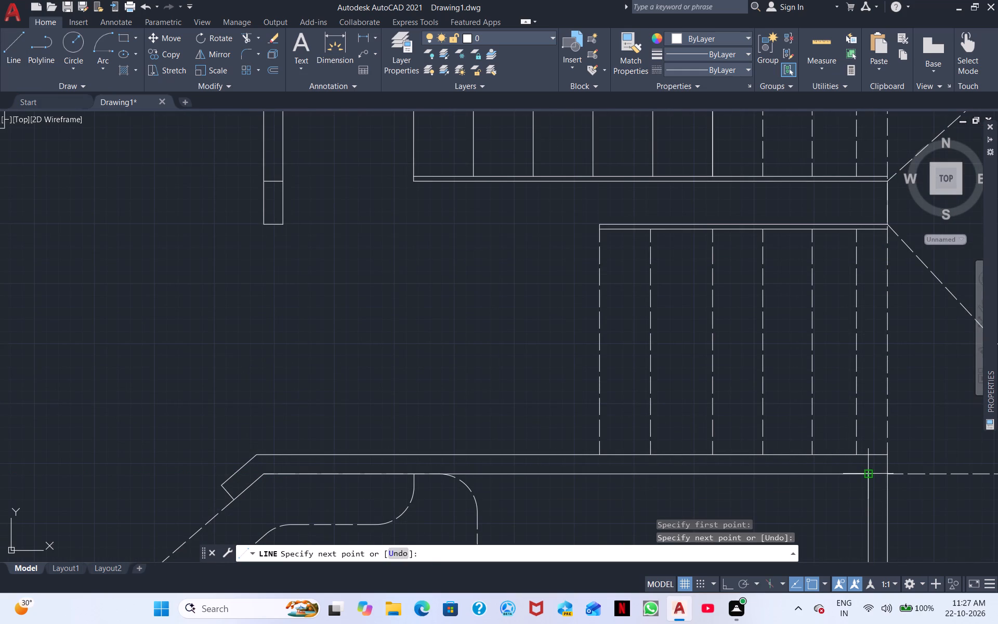
key("grave")
key("Escape")
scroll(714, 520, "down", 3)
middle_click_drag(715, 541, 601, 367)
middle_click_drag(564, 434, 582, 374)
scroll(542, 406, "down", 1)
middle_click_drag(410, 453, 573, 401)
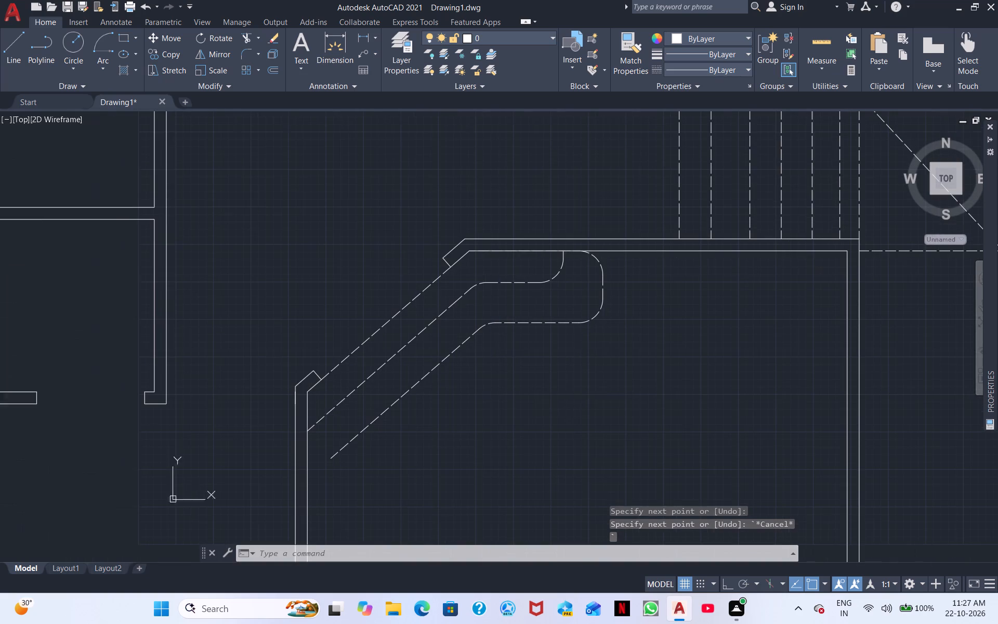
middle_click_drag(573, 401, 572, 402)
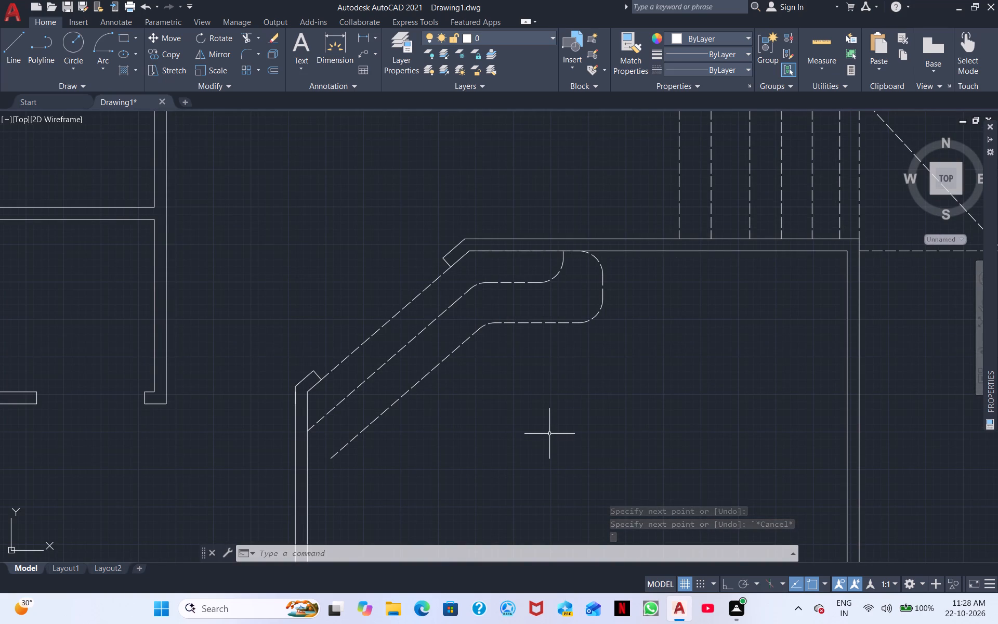
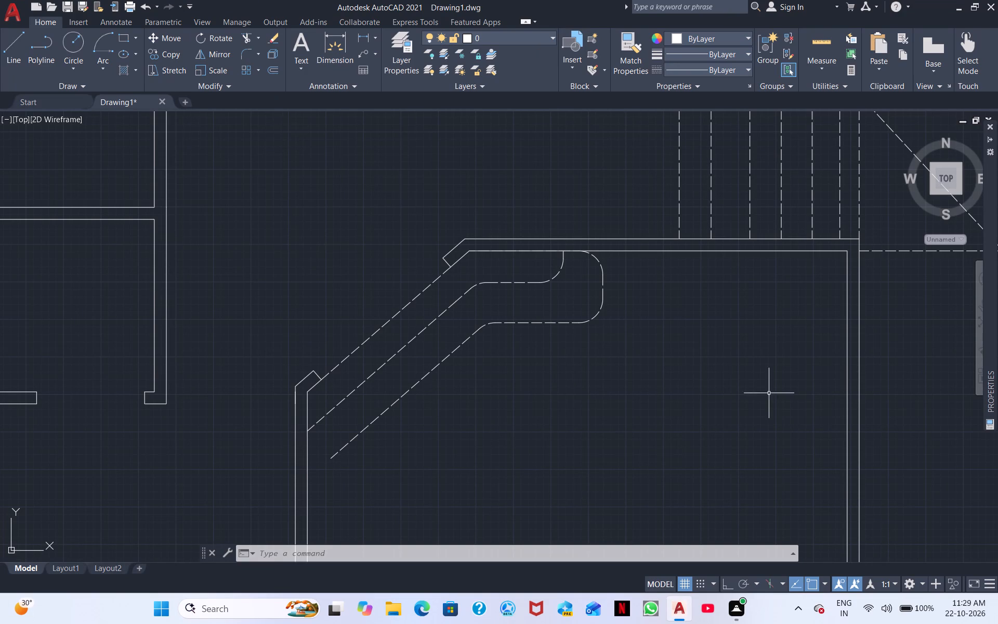
Extend the lower end of the outer diagonal dashed line to the inner face of the room's side wall.
scroll(599, 442, "down", 1)
middle_click_drag(537, 464, 641, 375)
right_click(675, 384)
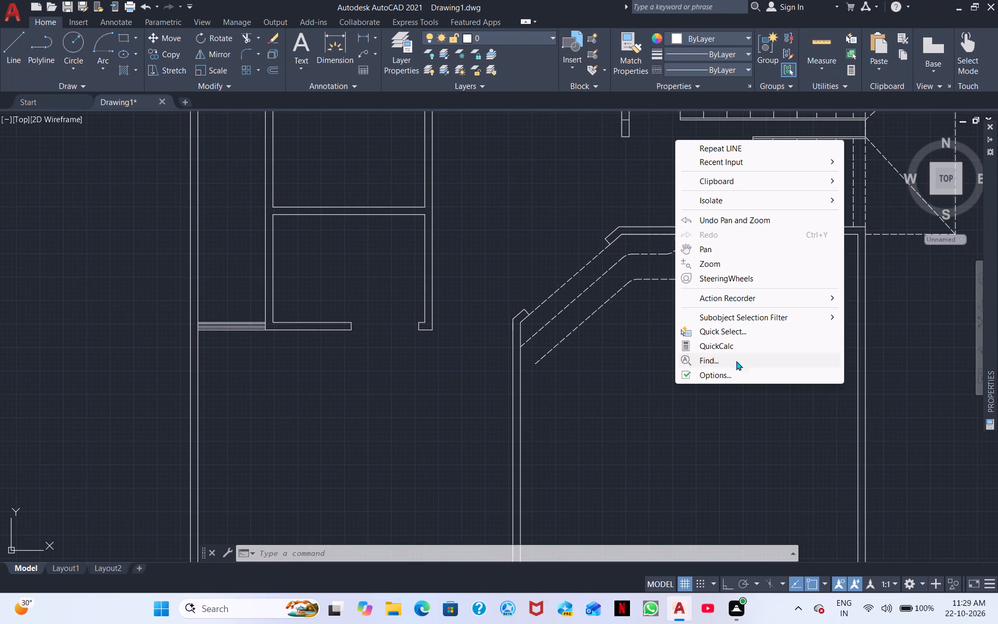
left_click(740, 160)
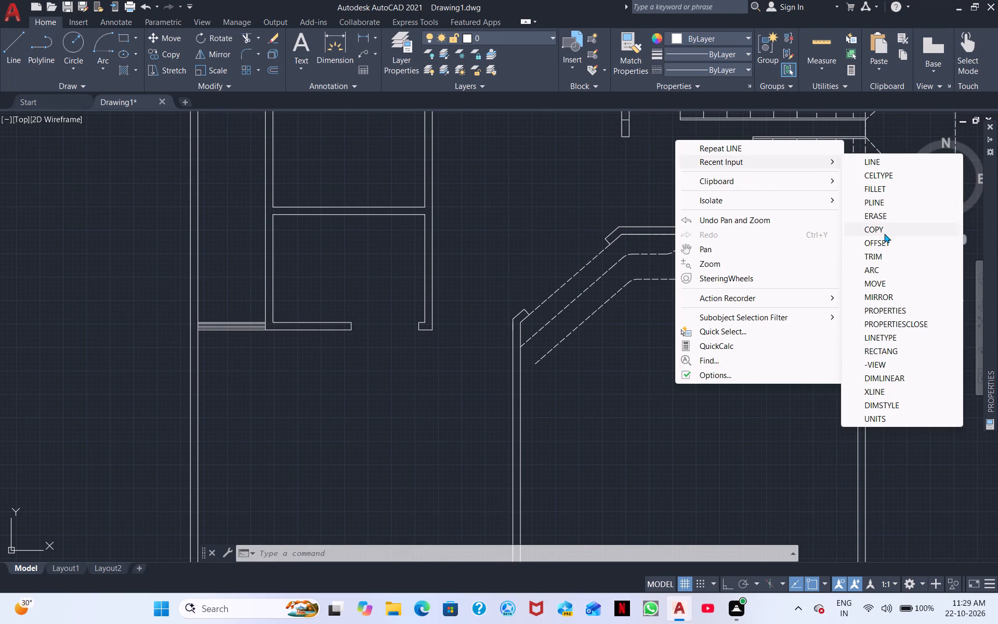
left_click(881, 258)
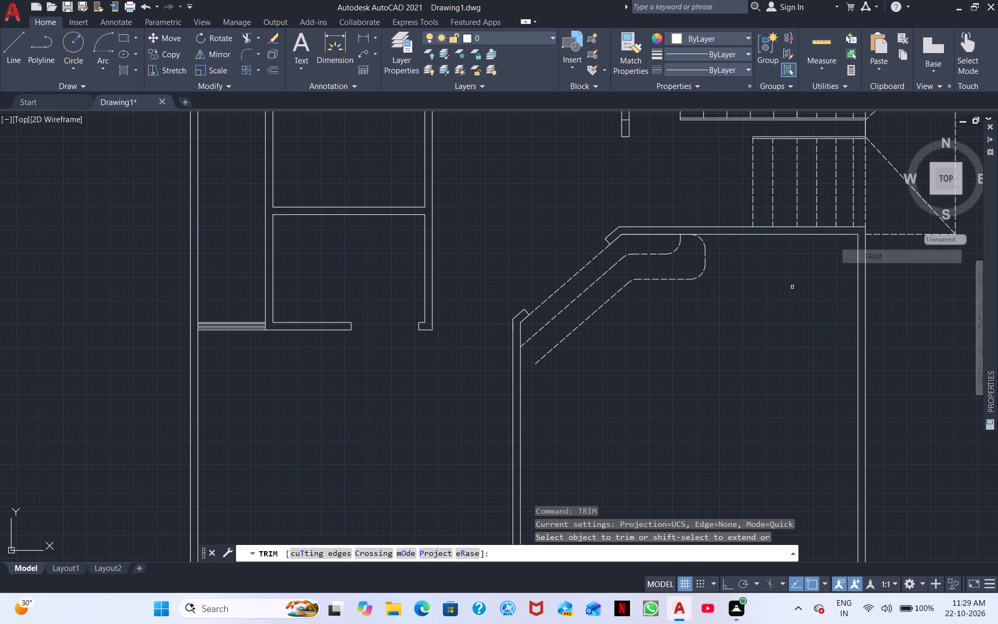
left_click(541, 359, "shift")
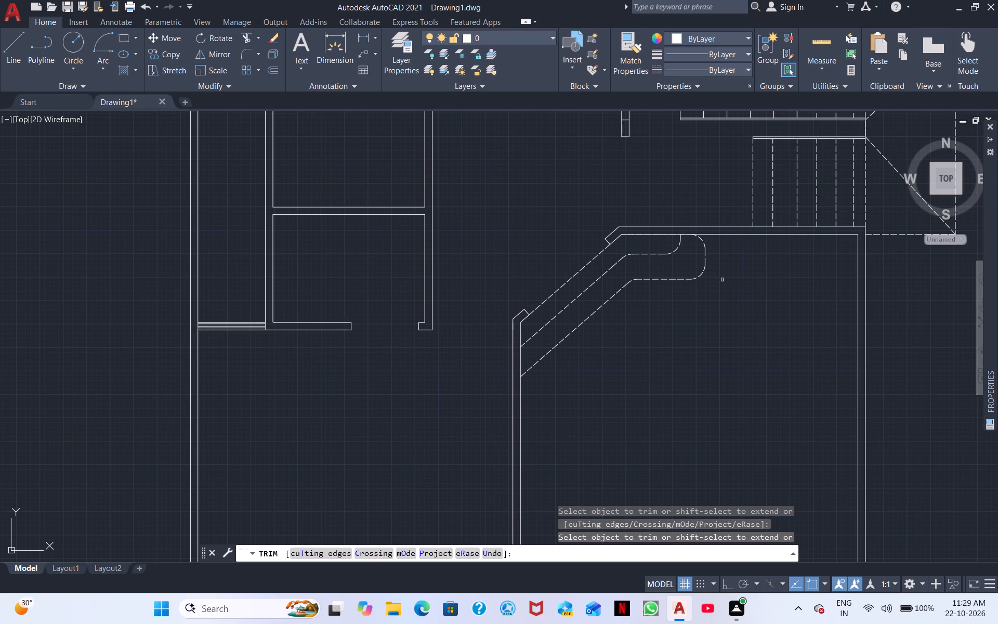
scroll(728, 268, "up", 4)
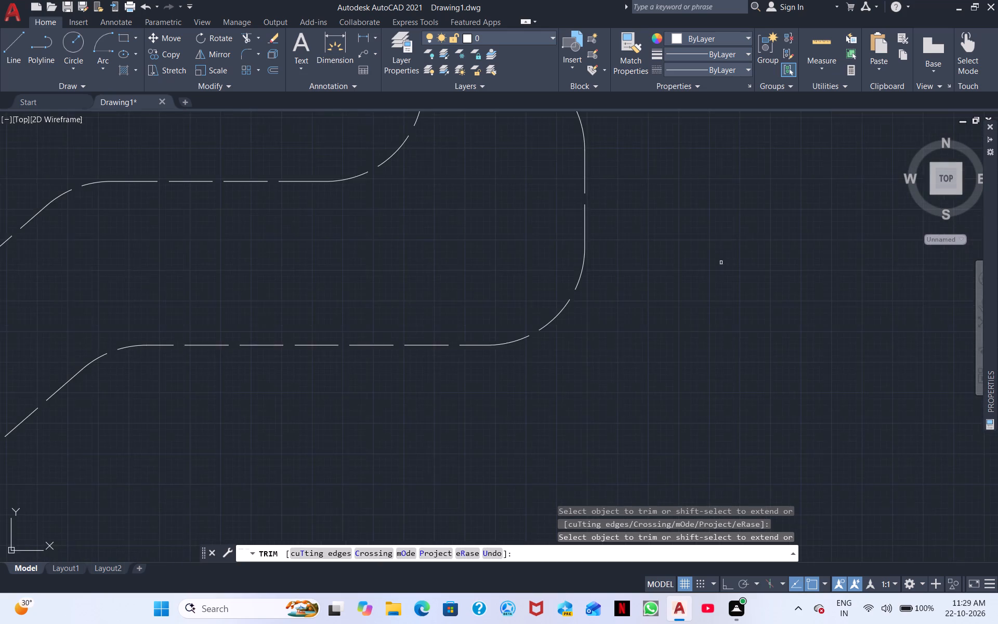
middle_click_drag(724, 281, 763, 431)
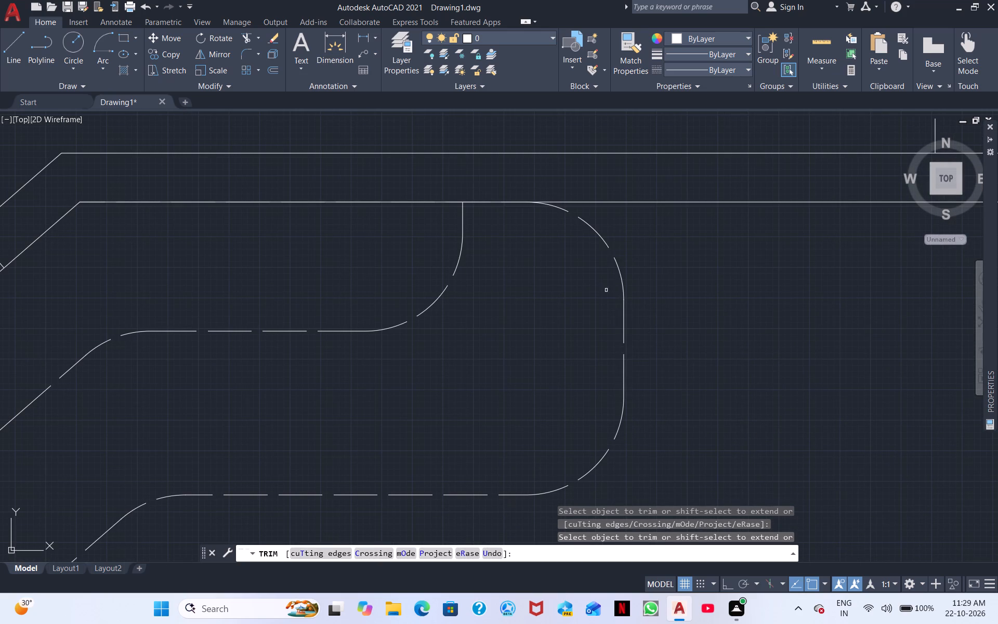
scroll(705, 308, "down", 1)
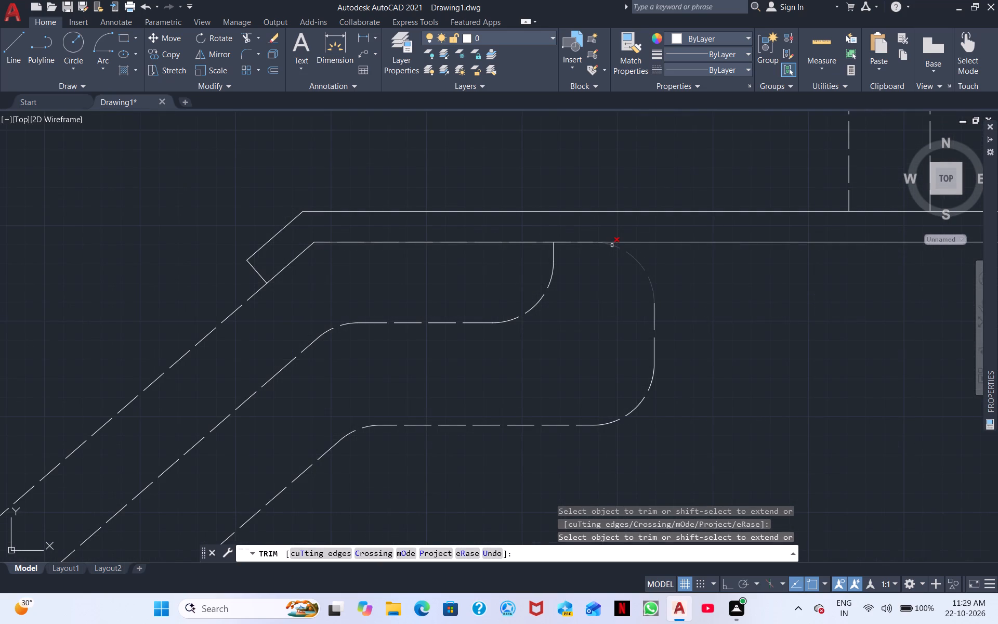
right_click(729, 353)
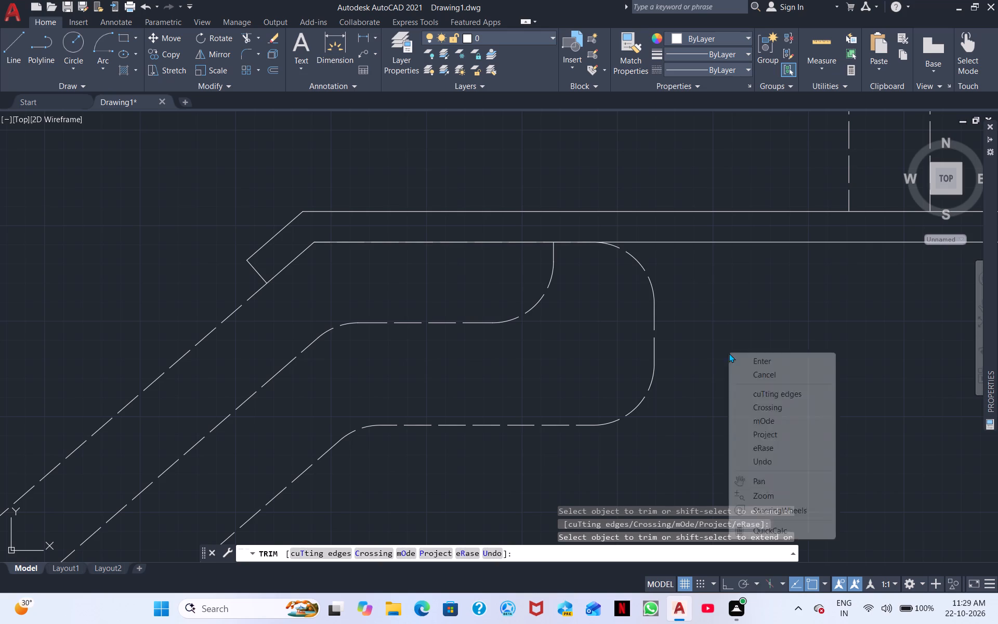
left_click(752, 359)
Draw a three-sided outline projecting 3' below the front wall, between the bottom-edge midpoints of the corner column and the neighbouring column.
scroll(708, 334, "down", 4)
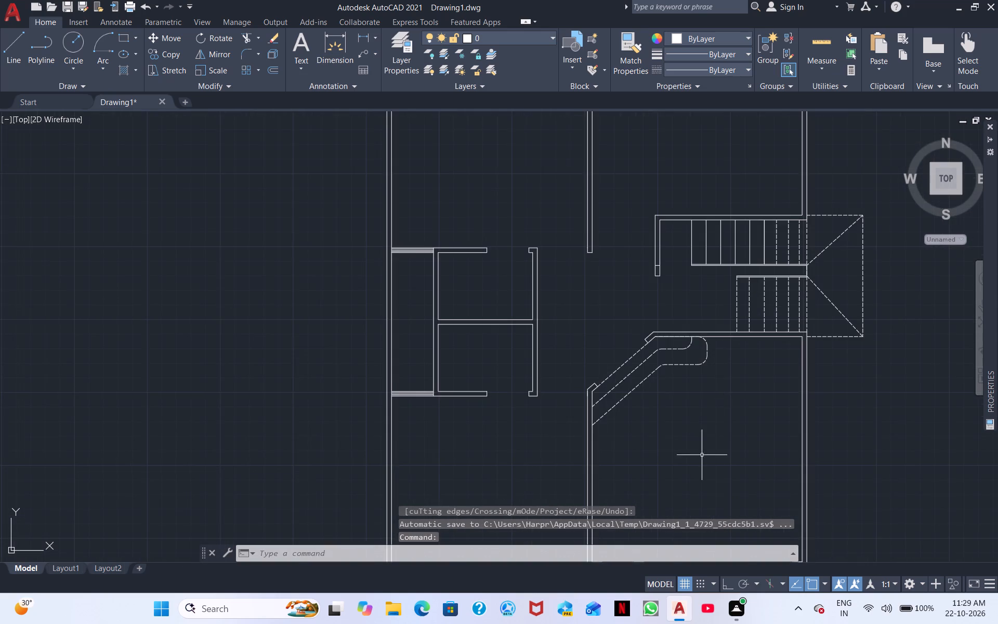
middle_click_drag(698, 458, 718, 412)
scroll(723, 415, "down", 1)
middle_click_drag(689, 439, 693, 452)
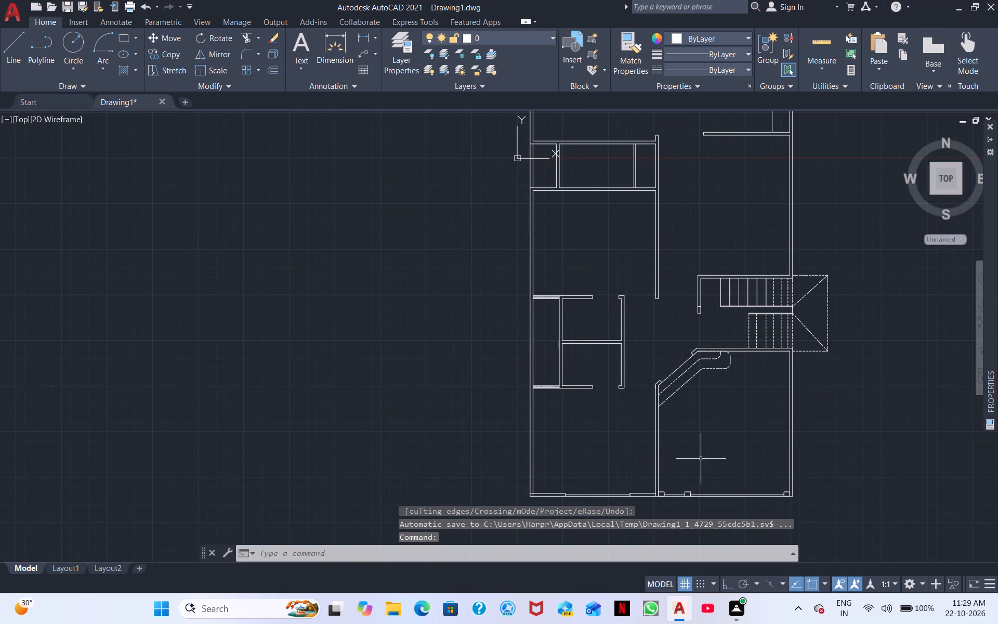
middle_click_drag(719, 480, 743, 398)
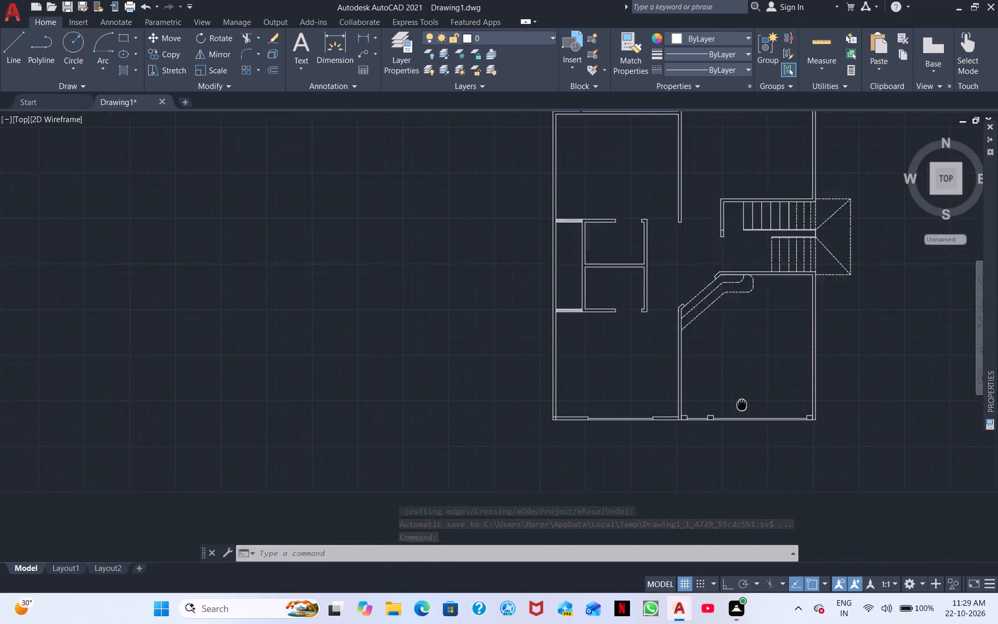
middle_click_drag(743, 398, 773, 284)
middle_click_drag(732, 392, 617, 424)
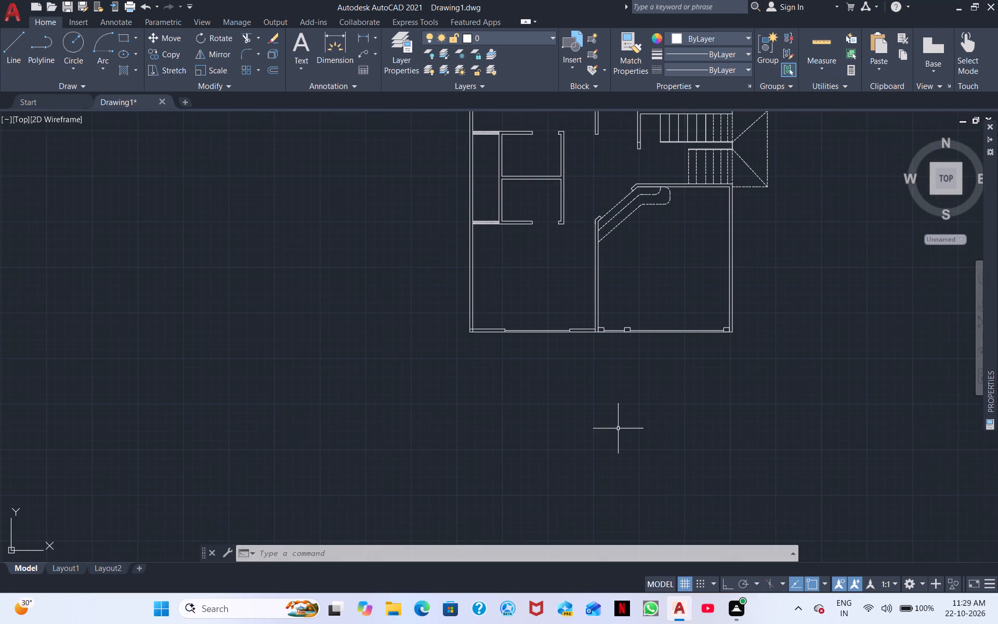
scroll(567, 397, "up", 3)
middle_click_drag(609, 355, 444, 535)
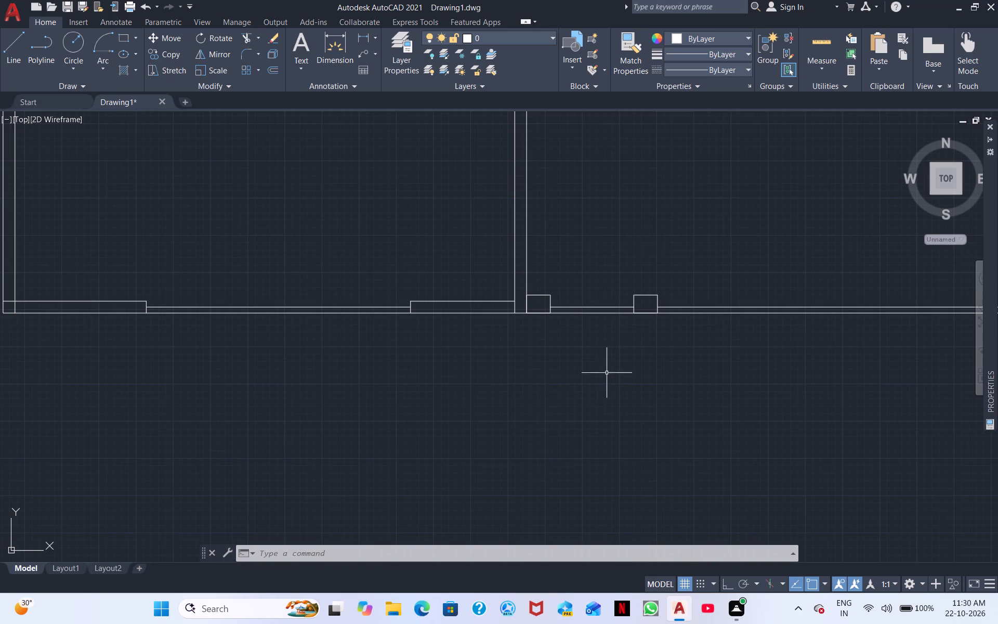
left_click(16, 56)
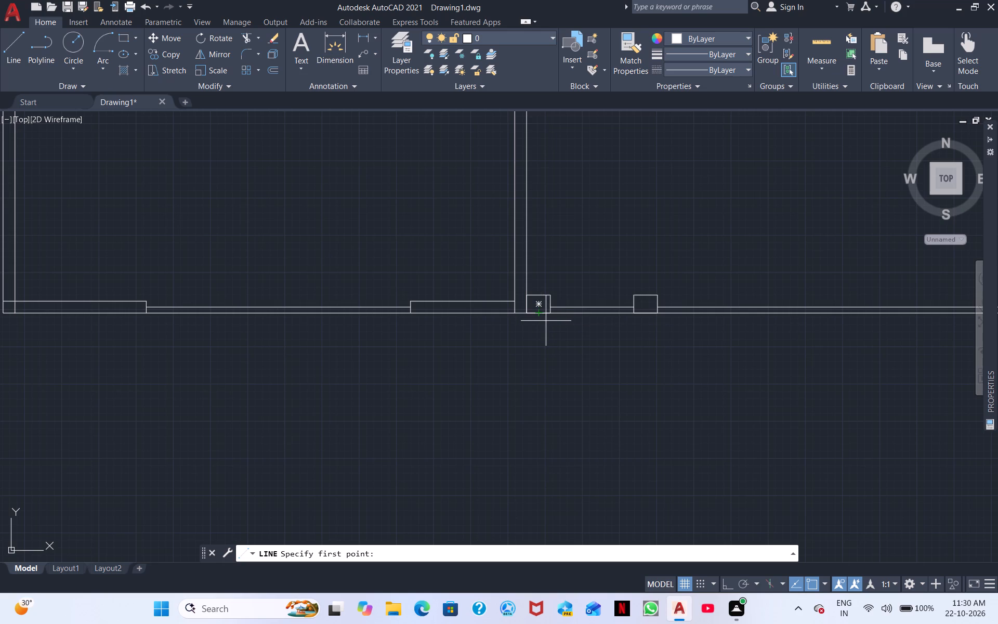
scroll(533, 326, "up", 4)
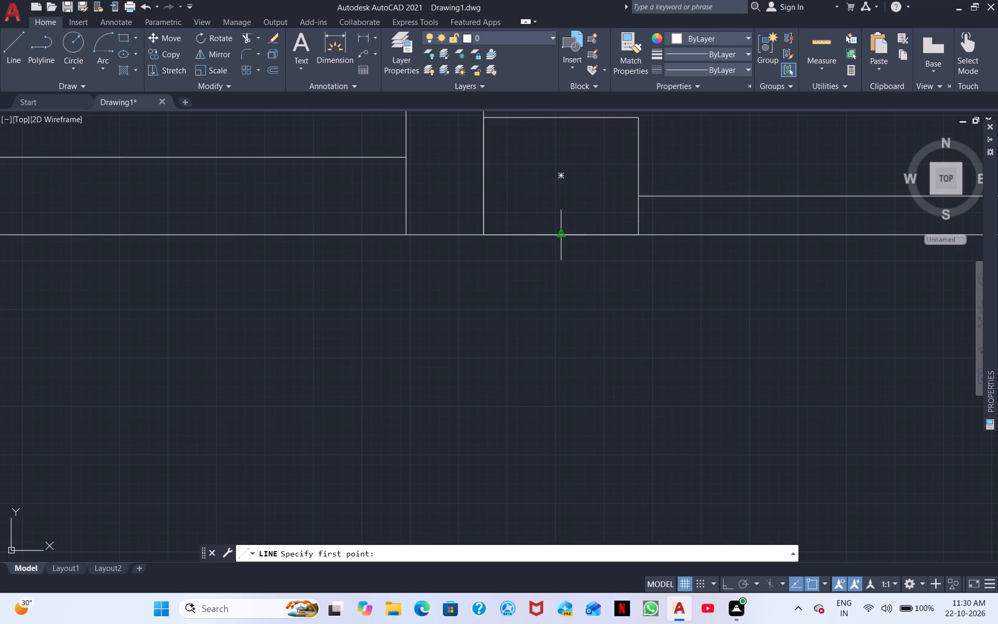
left_click(557, 231)
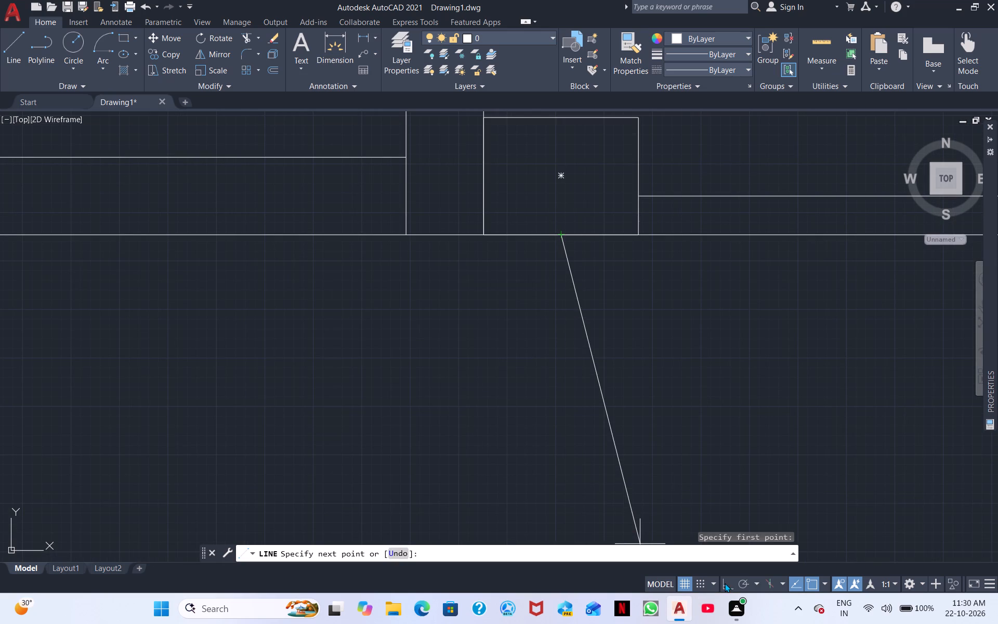
left_click(725, 583)
scroll(640, 433, "down", 2)
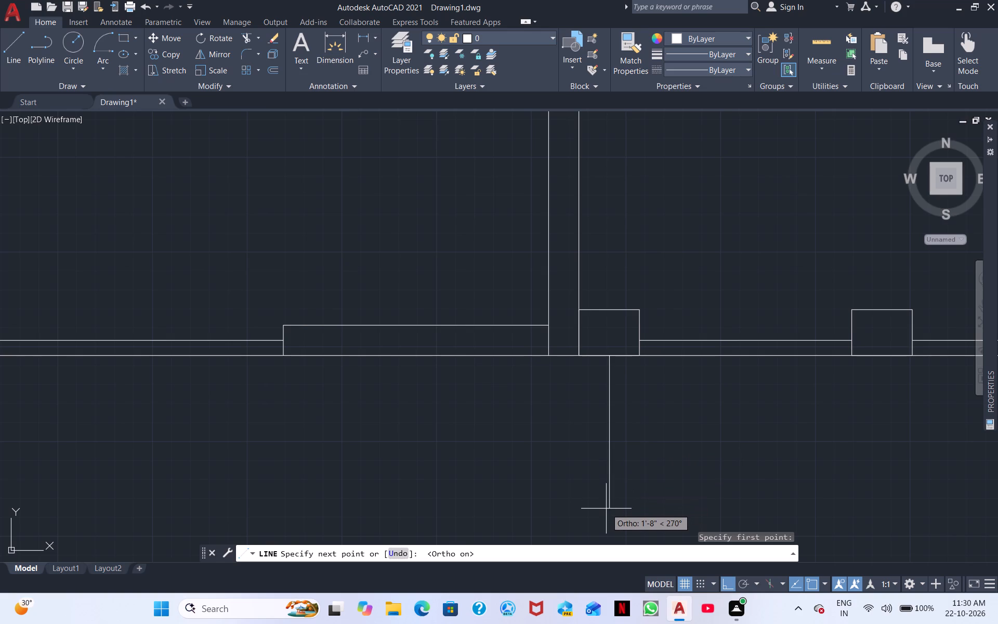
scroll(606, 509, "down", 4)
middle_click_drag(614, 505, 620, 463)
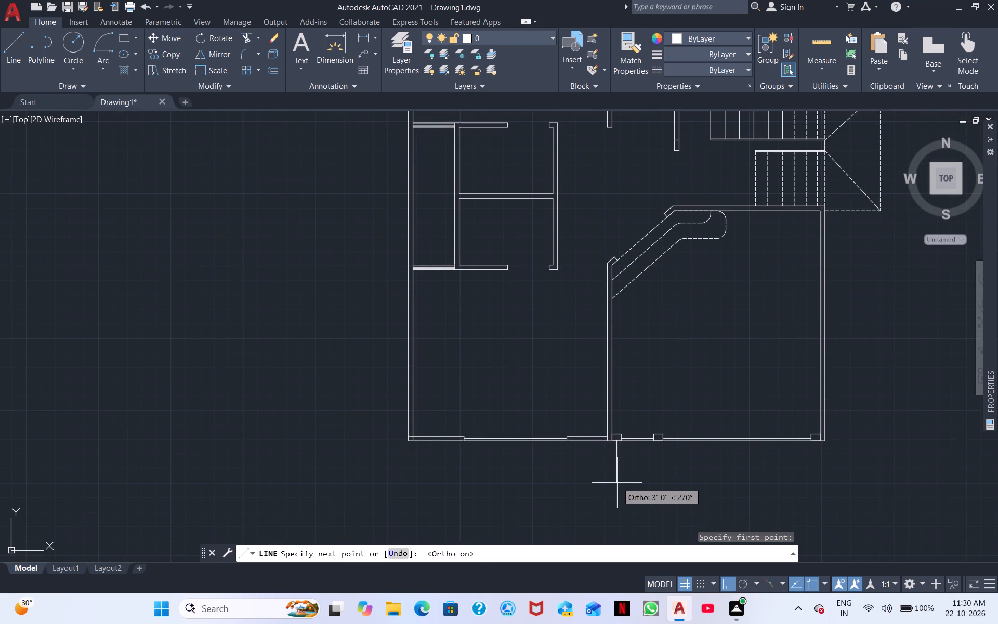
type("3'")
key("Return")
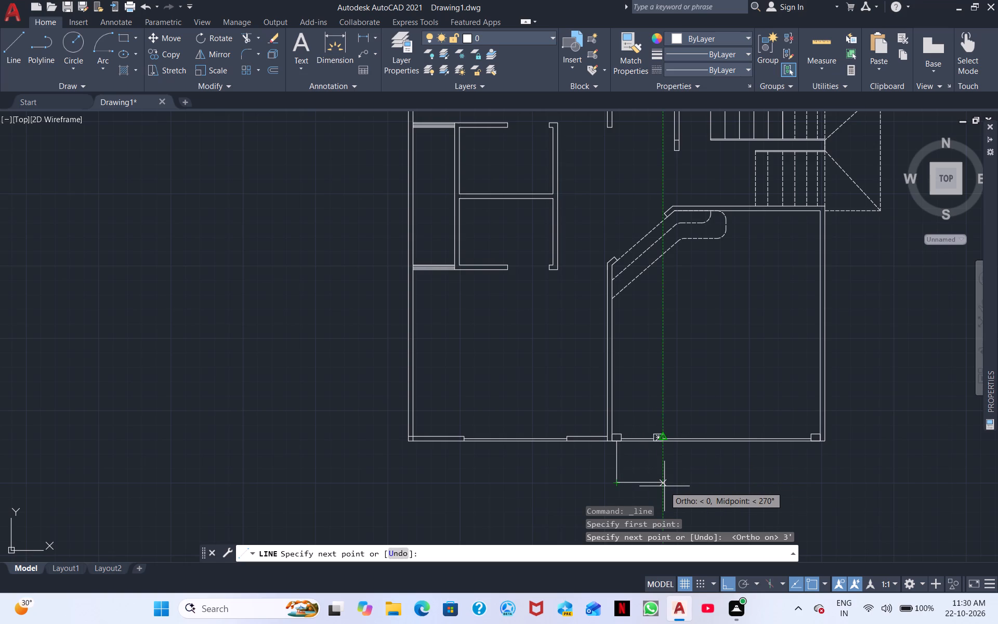
scroll(664, 486, "up", 3)
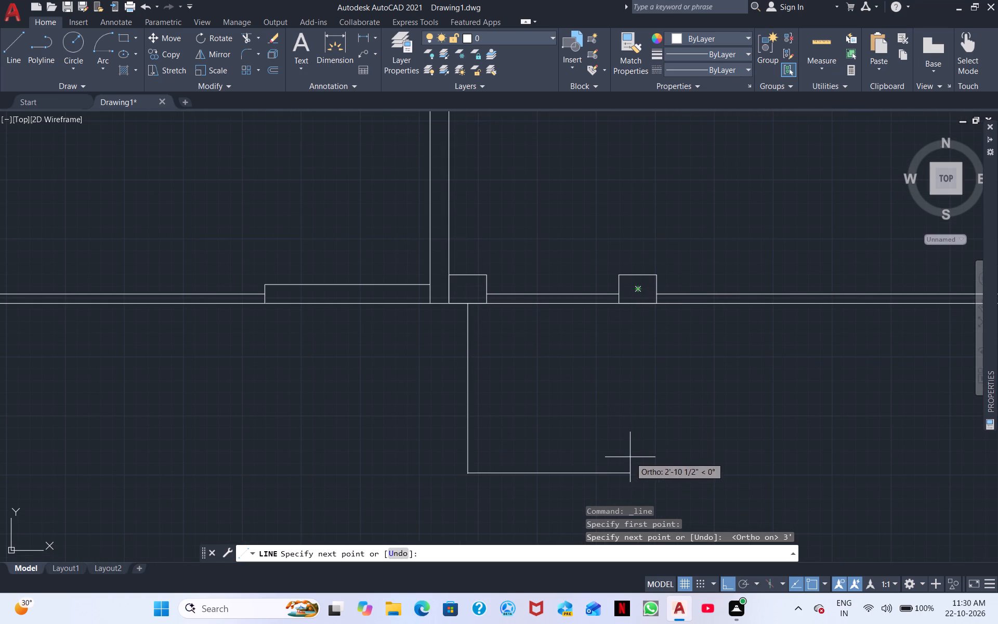
left_click(639, 473)
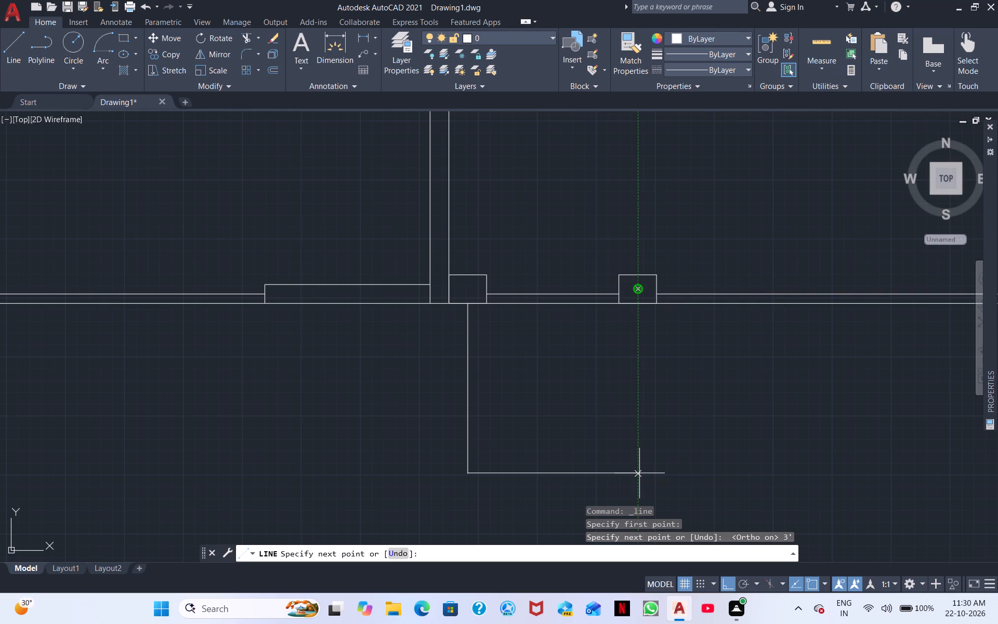
left_click(641, 303)
key("Escape")
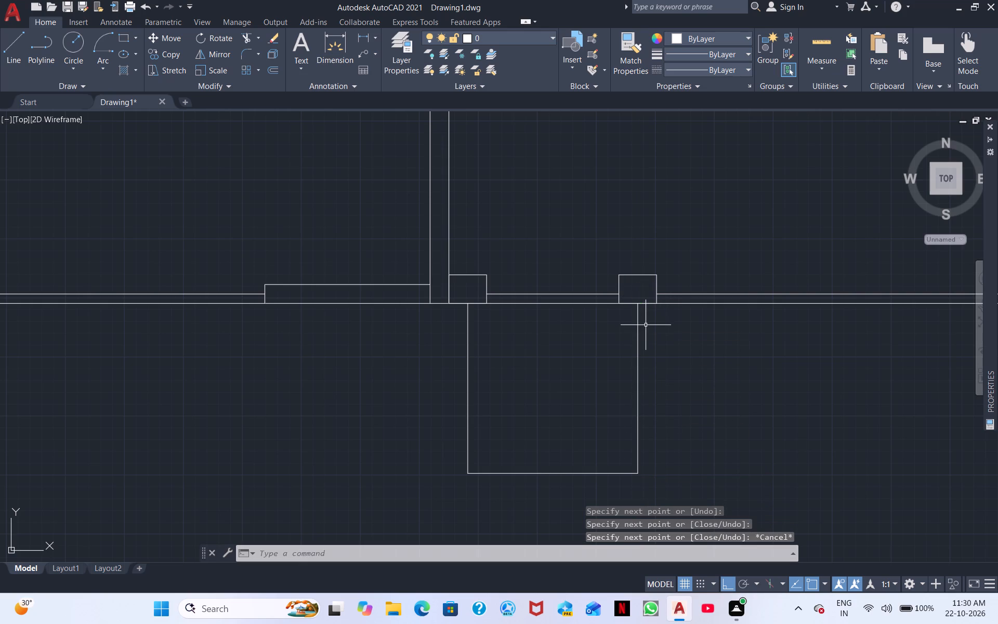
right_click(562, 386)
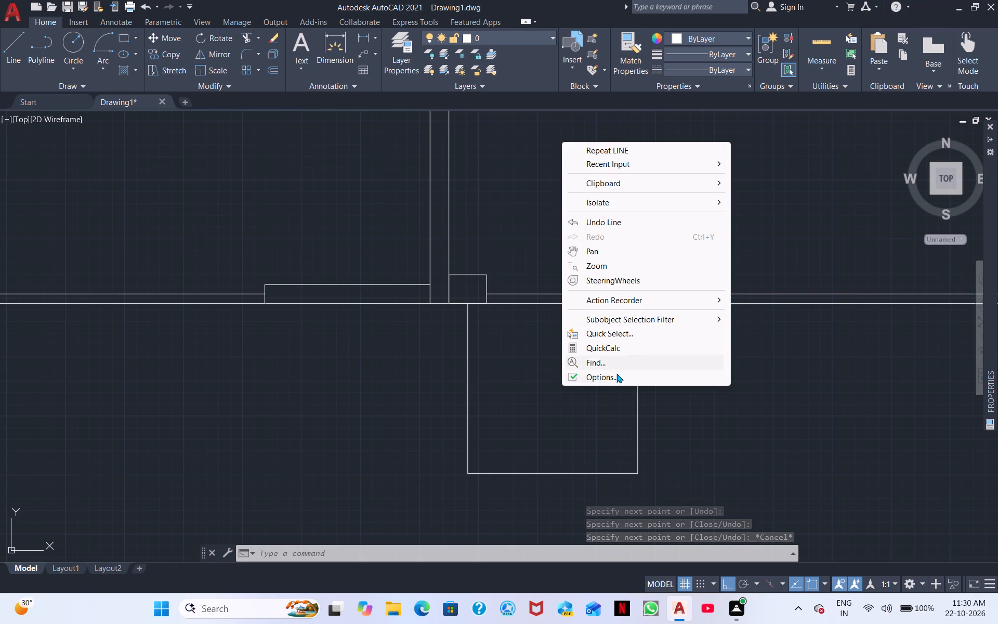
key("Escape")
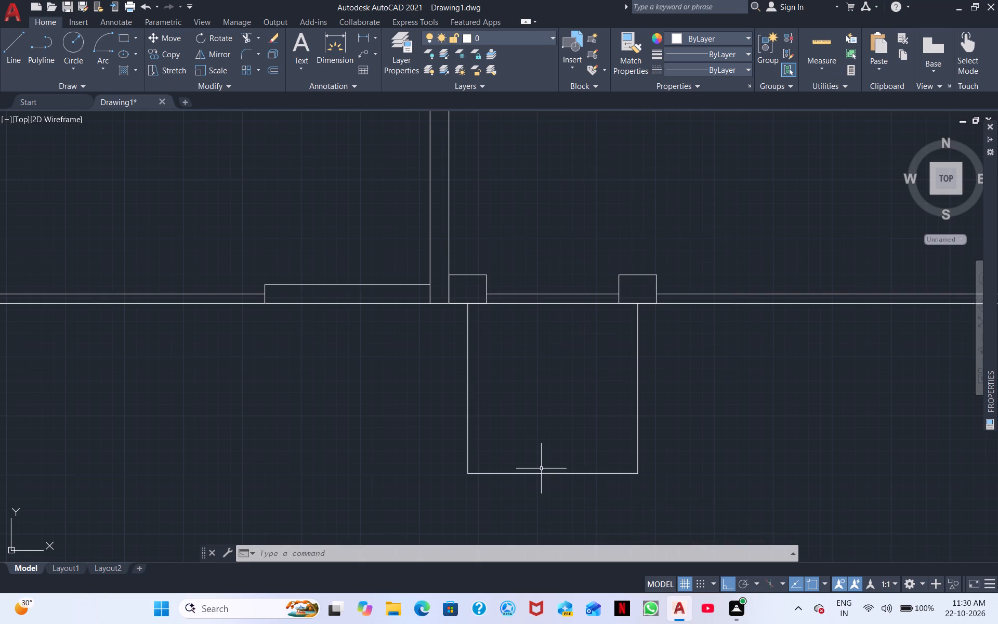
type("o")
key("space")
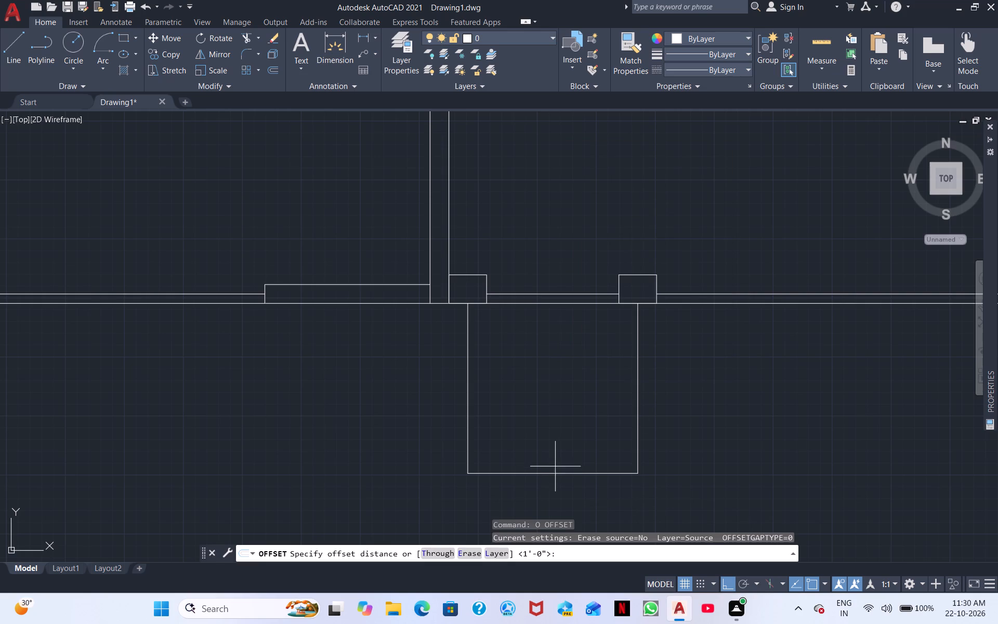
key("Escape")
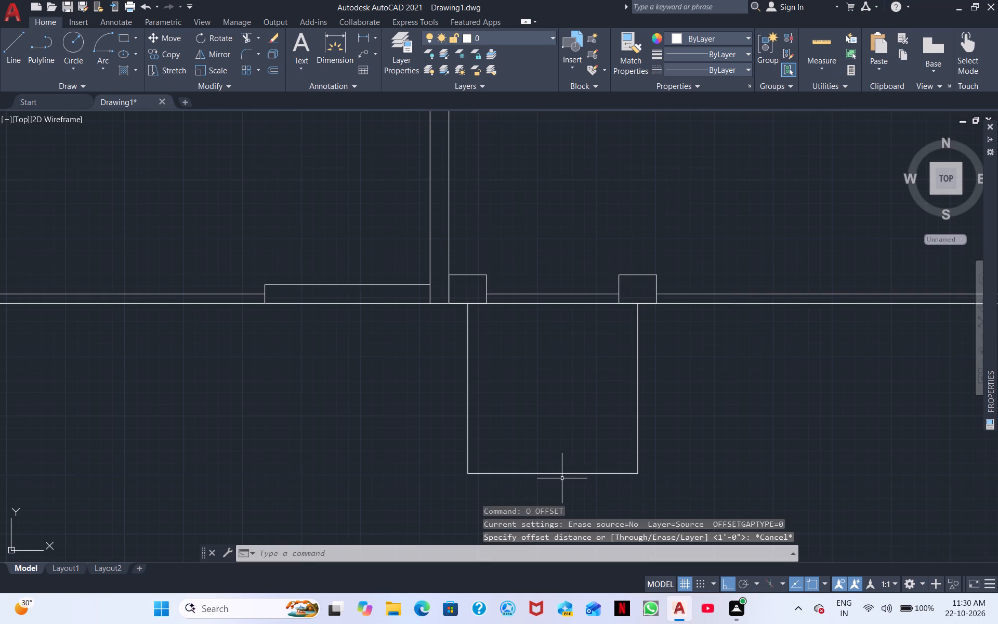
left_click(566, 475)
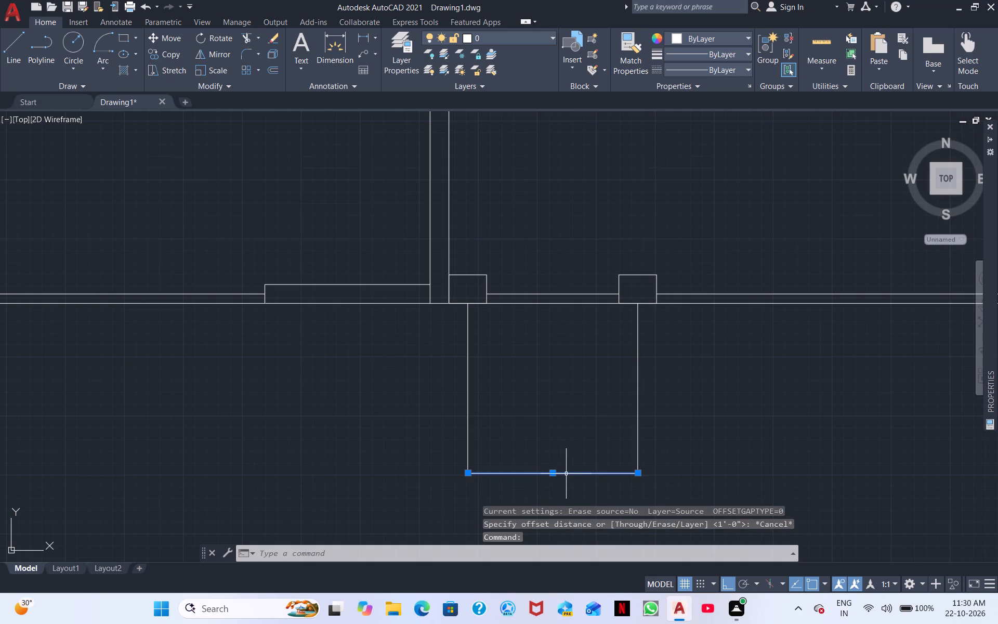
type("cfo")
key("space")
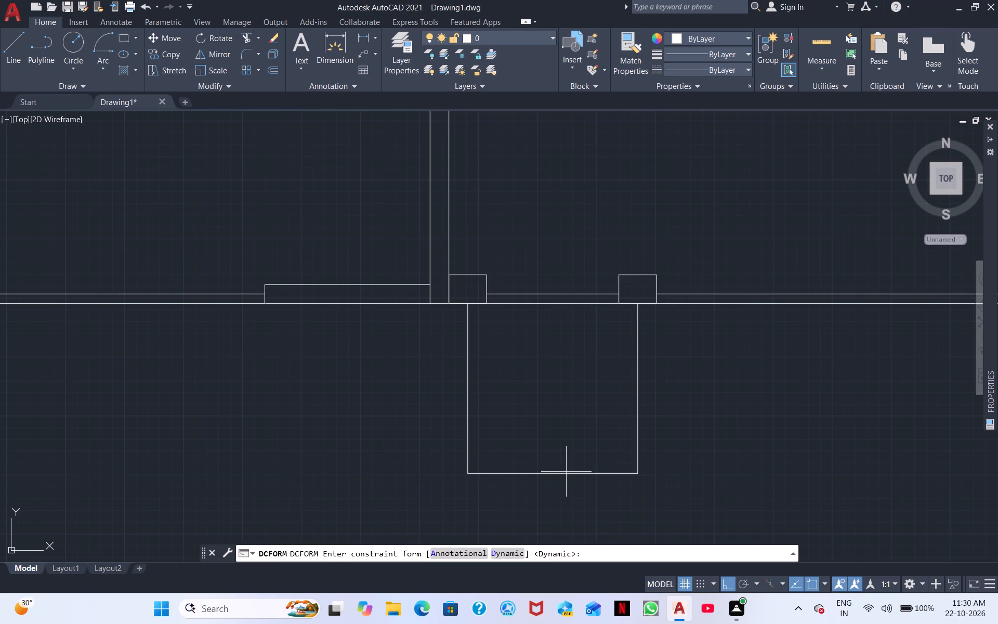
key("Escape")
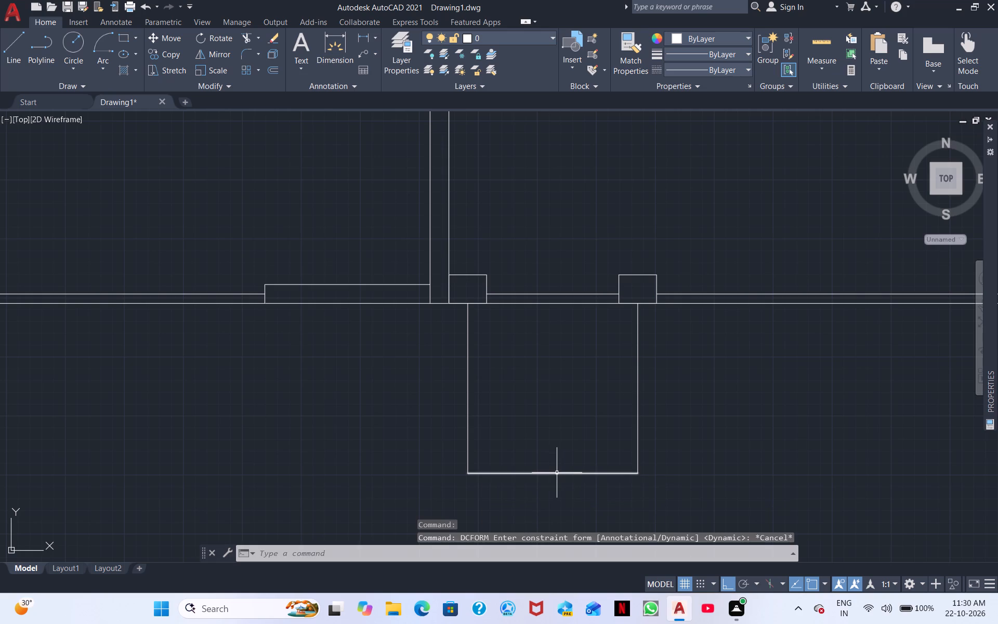
Start copying the projecting outline's bottom edge from a point on it, trying a fitted array of 4 items.
left_click(556, 473)
type("co")
left_click(660, 417)
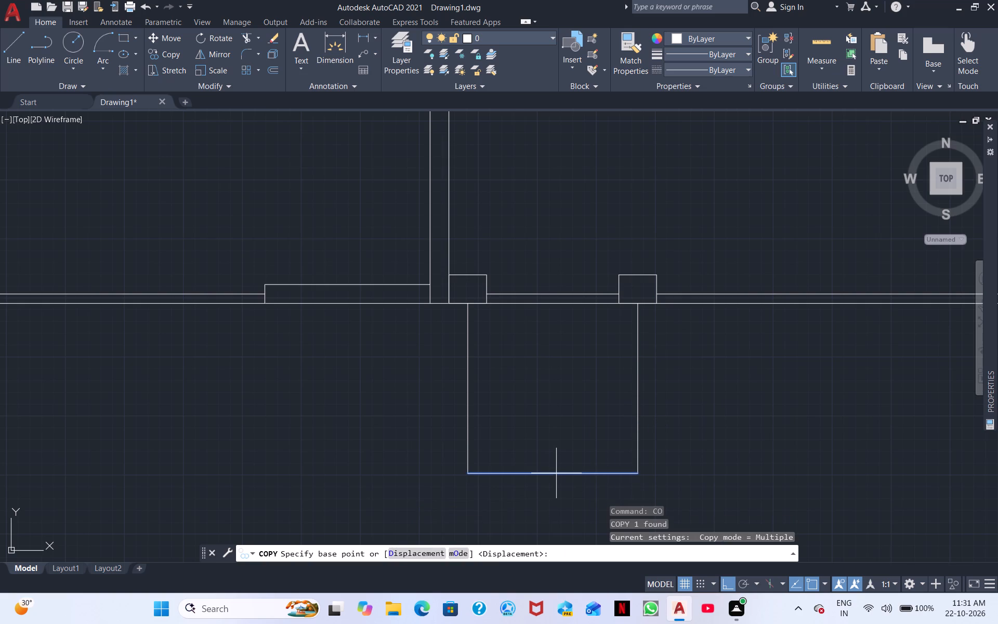
left_click(544, 472)
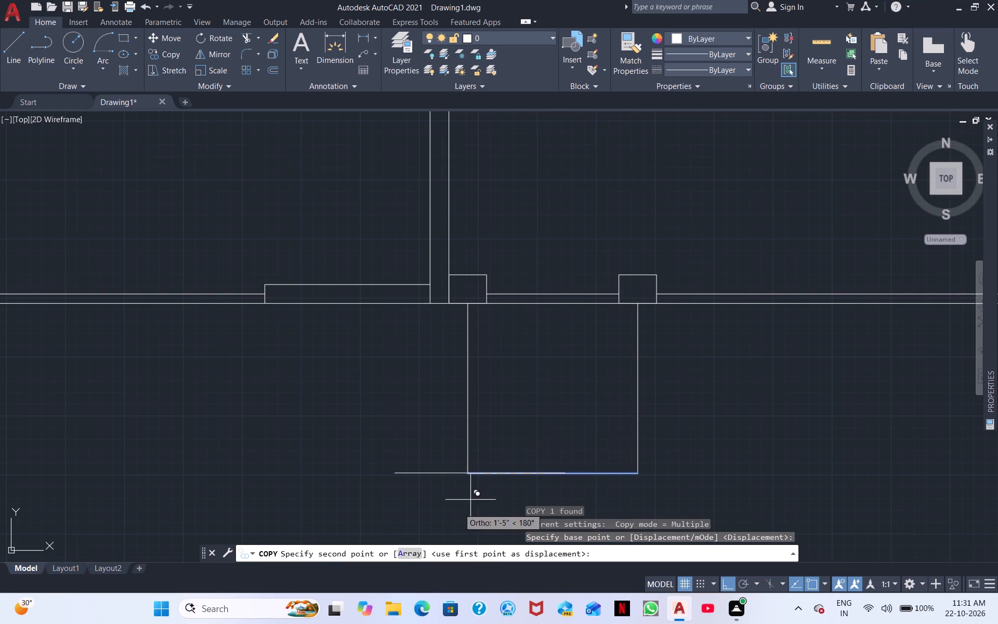
left_click(417, 551)
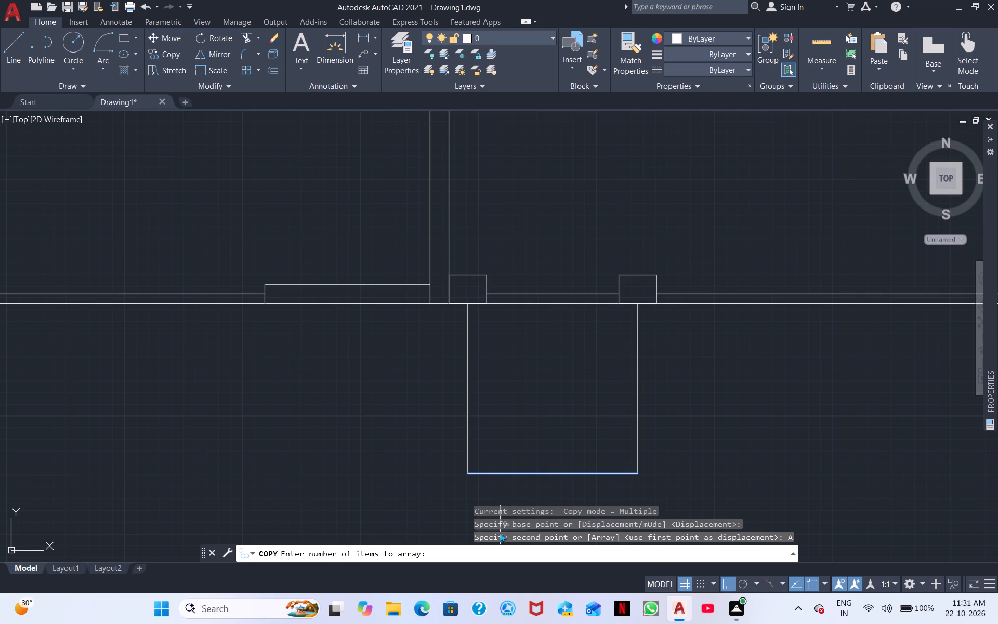
key("4")
key("Return")
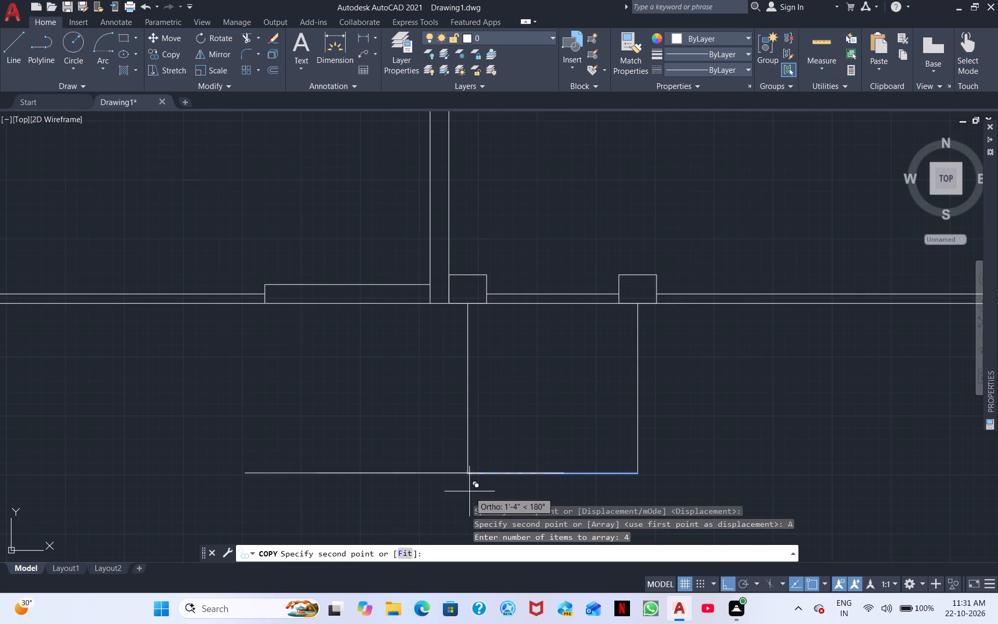
left_click(412, 552)
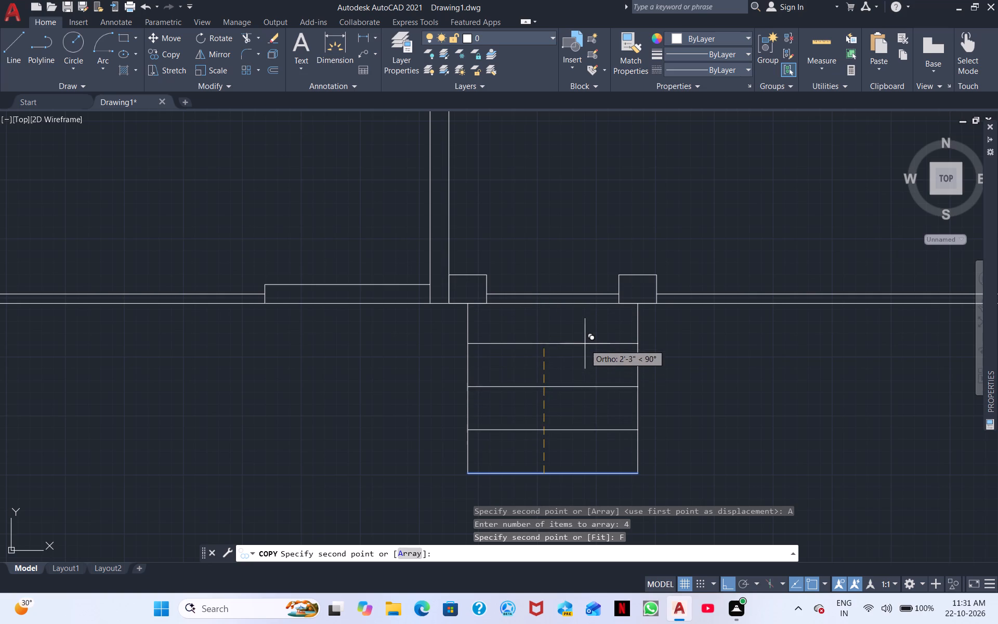
key("Escape")
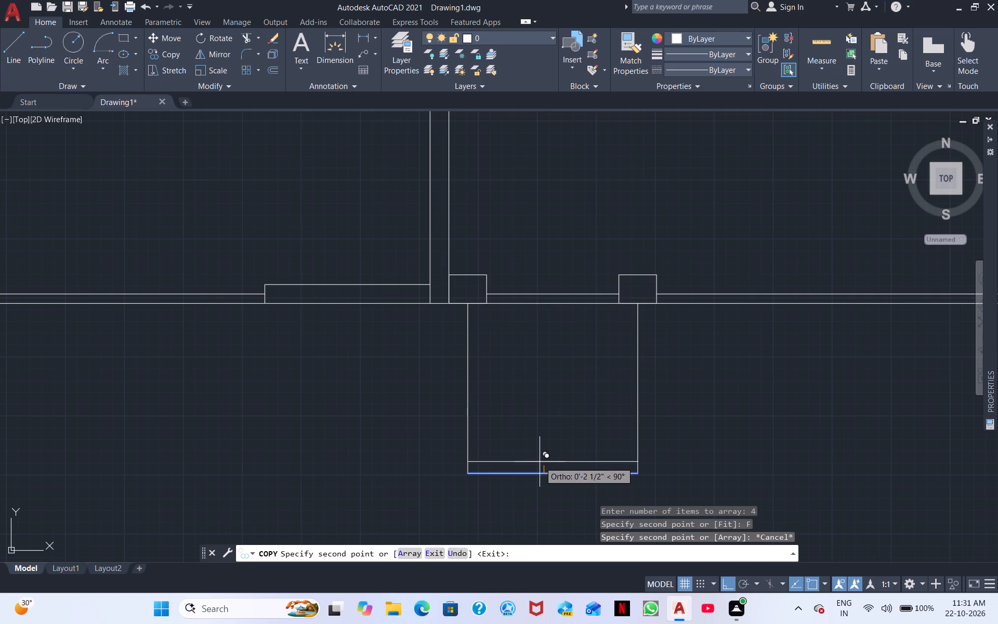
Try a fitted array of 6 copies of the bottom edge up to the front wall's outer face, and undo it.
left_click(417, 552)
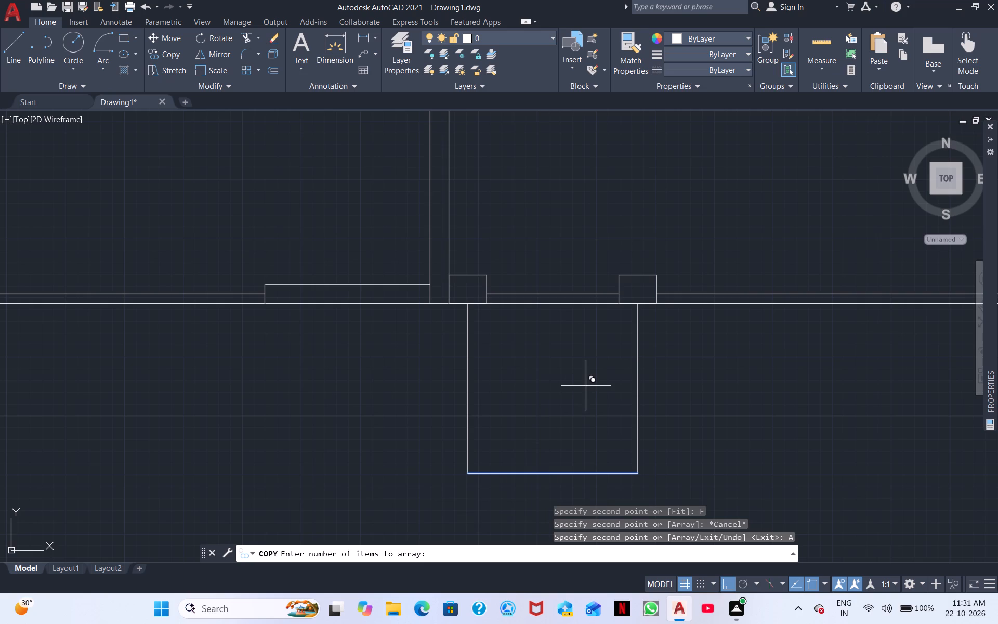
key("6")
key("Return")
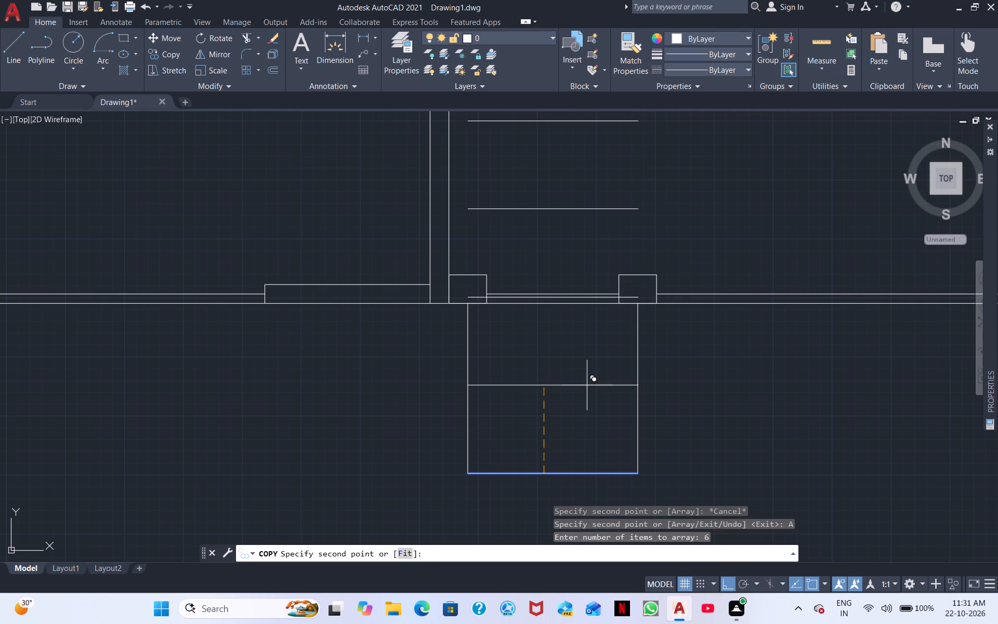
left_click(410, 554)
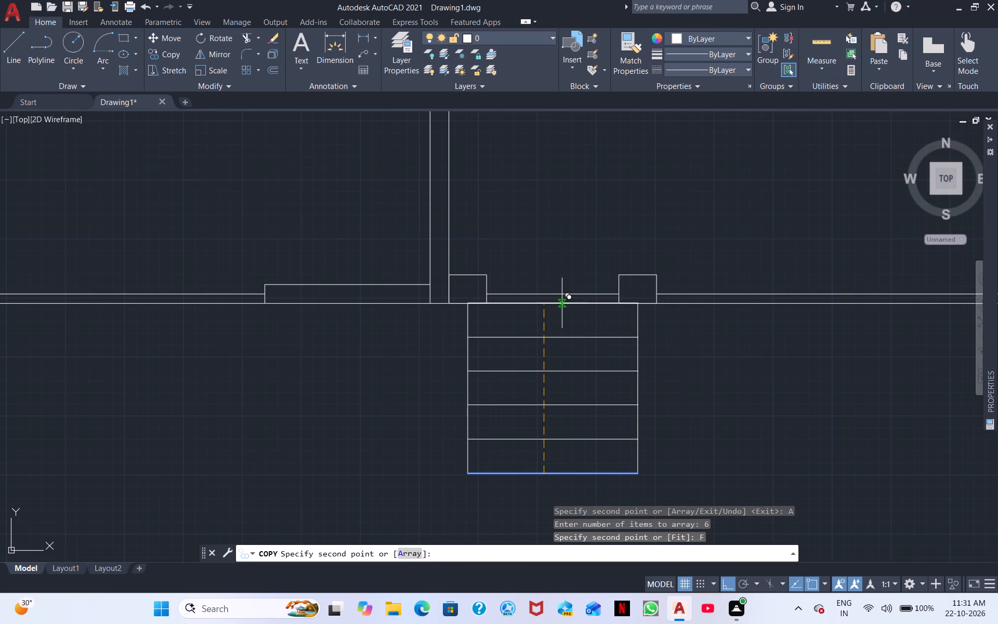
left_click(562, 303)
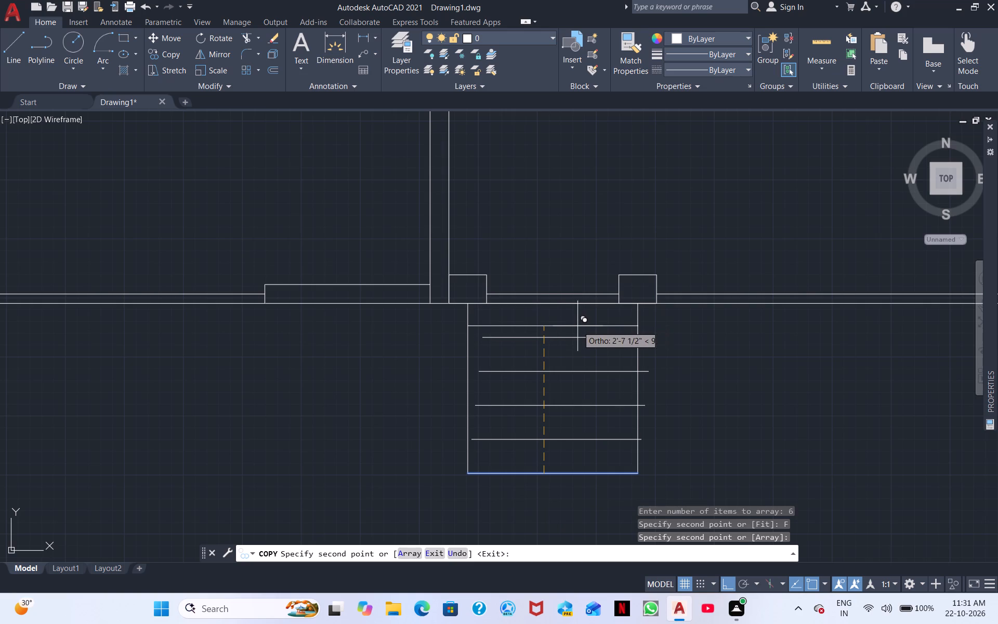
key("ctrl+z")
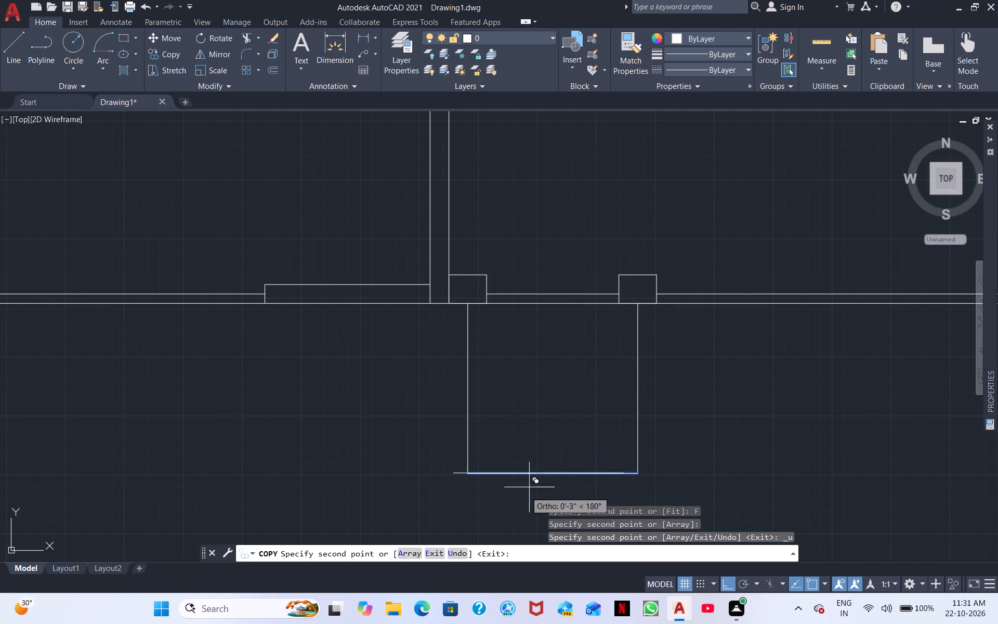
Array the outline's bottom edge as 6 items fitted straight up to the front wall's outer face, forming the entrance steps.
left_click(417, 556)
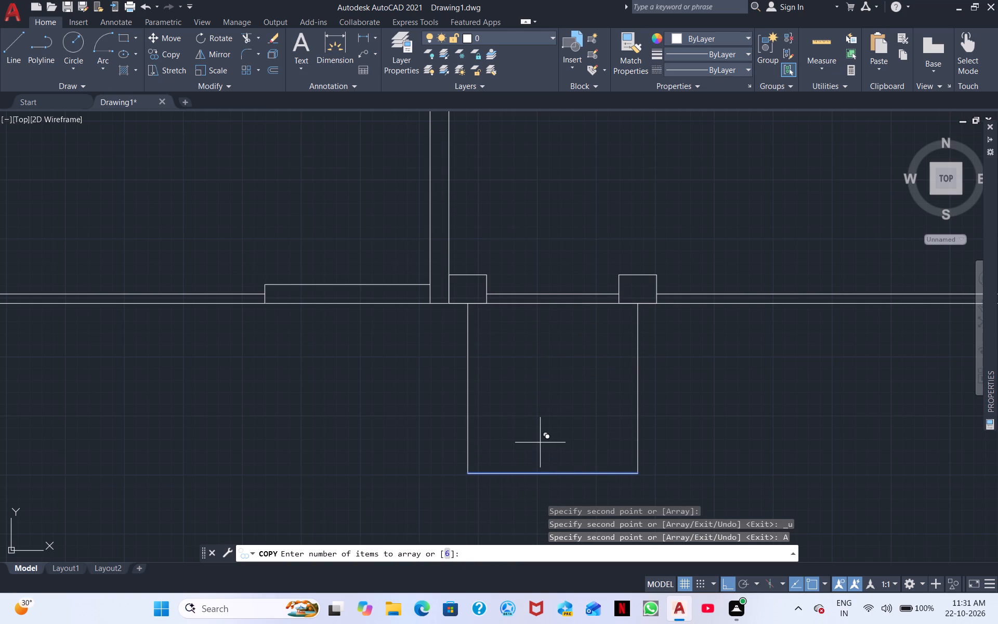
key("Return")
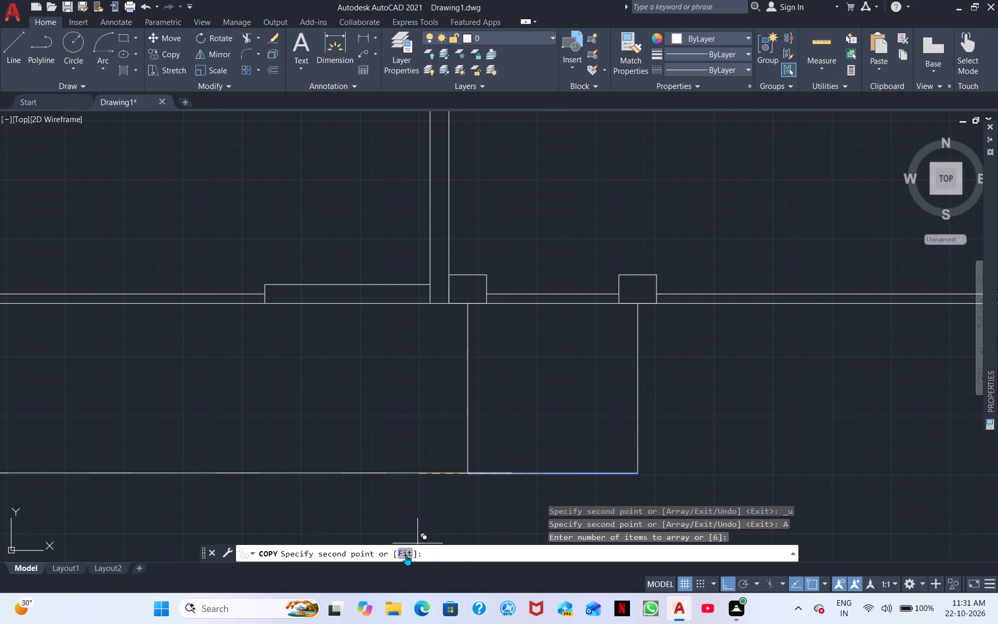
left_click(405, 555)
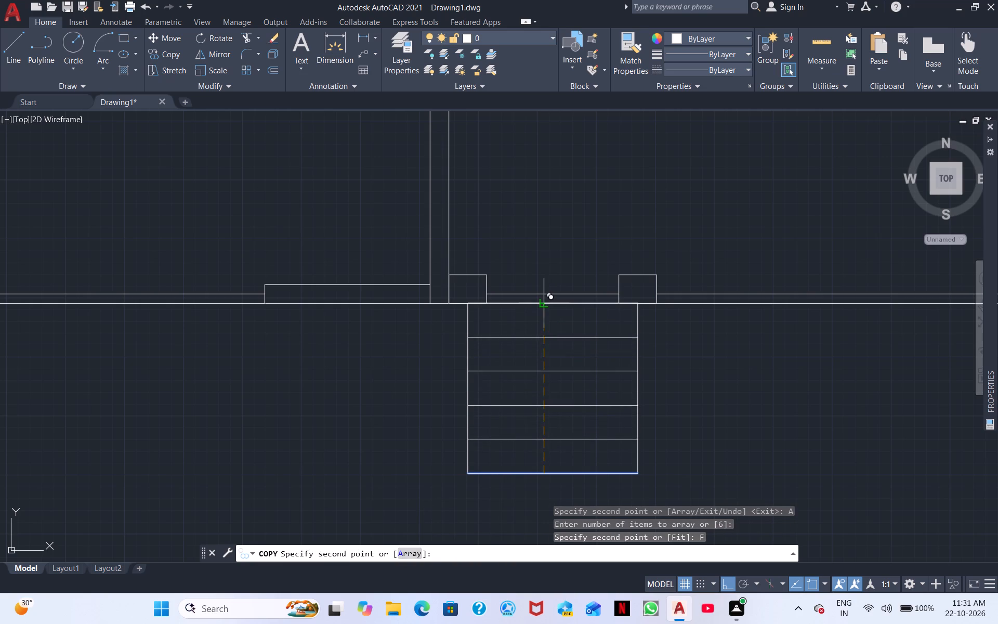
scroll(544, 302, "up", 3)
left_click(540, 304)
scroll(536, 341, "down", 1)
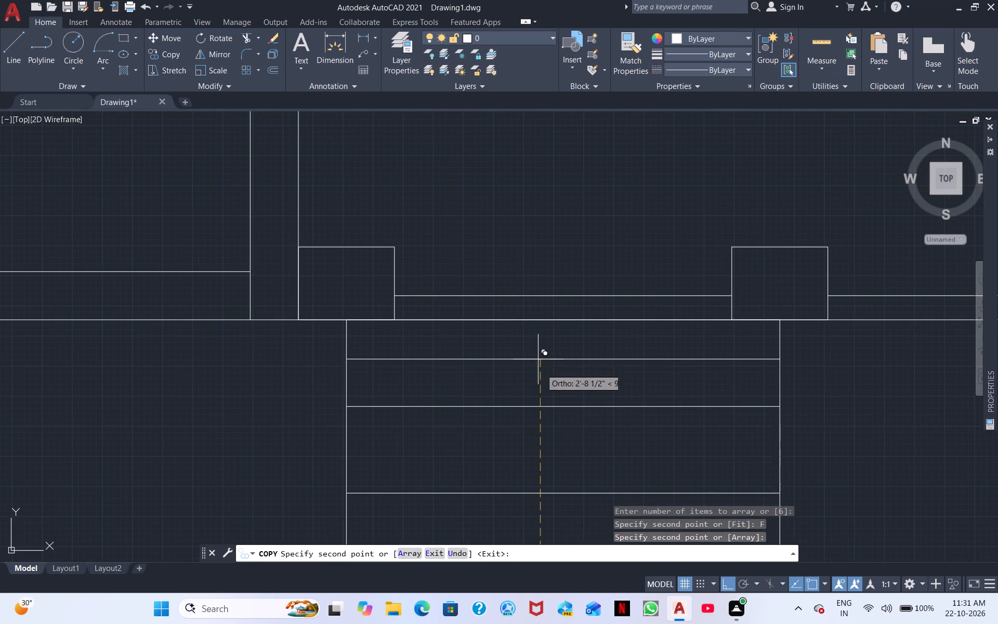
right_click(571, 429)
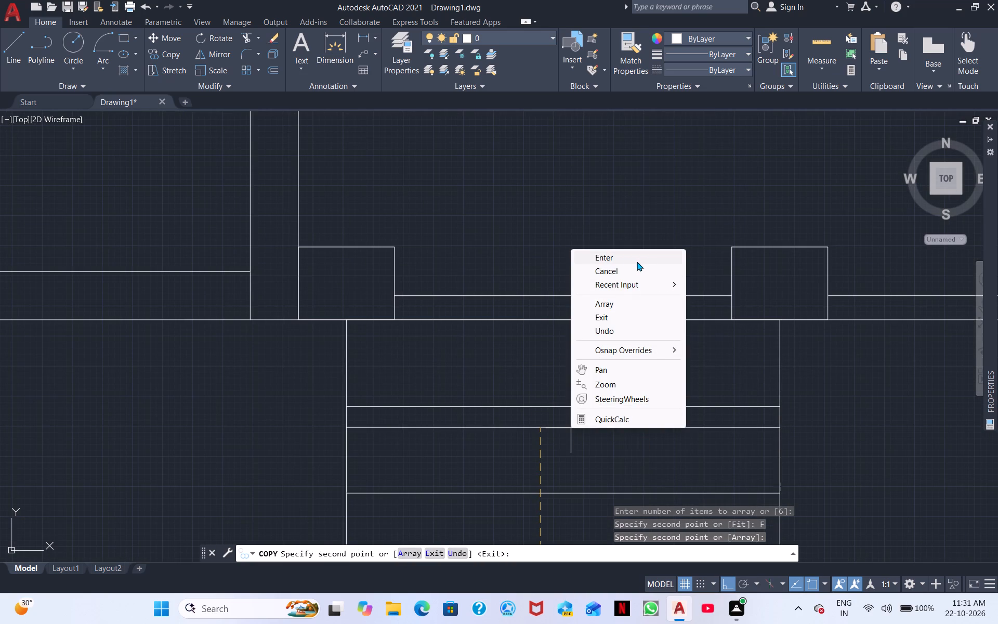
left_click(635, 266)
scroll(614, 318, "down", 3)
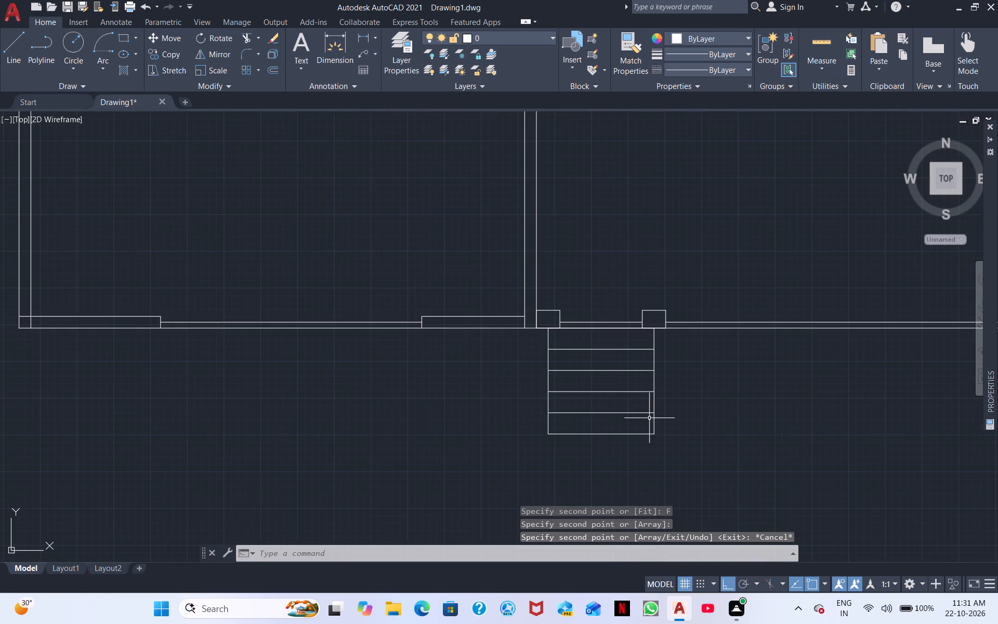
Draw a line from the steps' lower outer corner to align with the side wall's outer face, and up to the building's front corner.
middle_click_drag(649, 418, 577, 426)
middle_click_drag(688, 413, 507, 422)
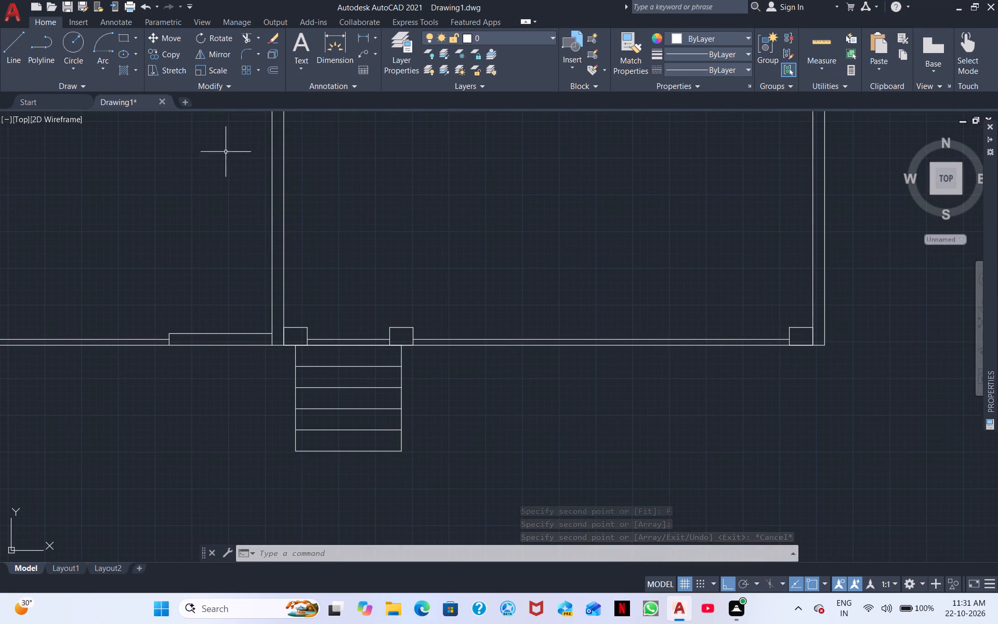
left_click(12, 48)
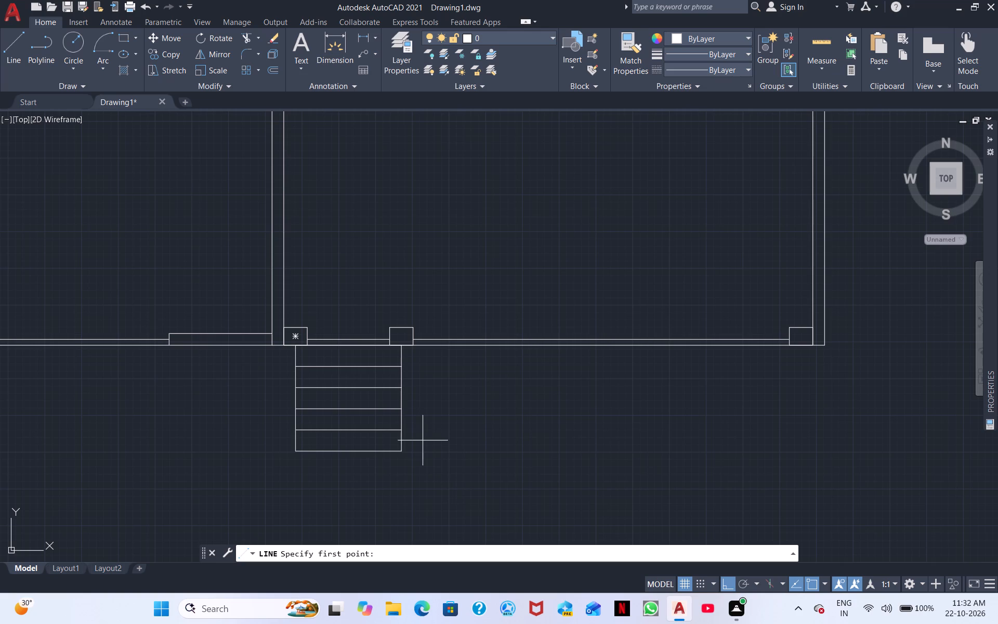
left_click(401, 451)
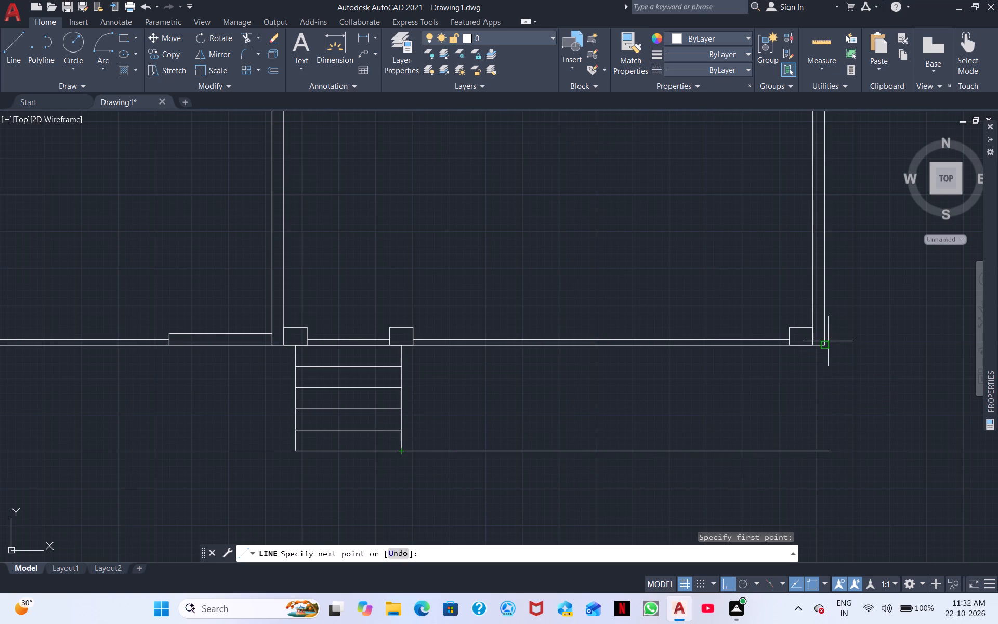
left_click(826, 451)
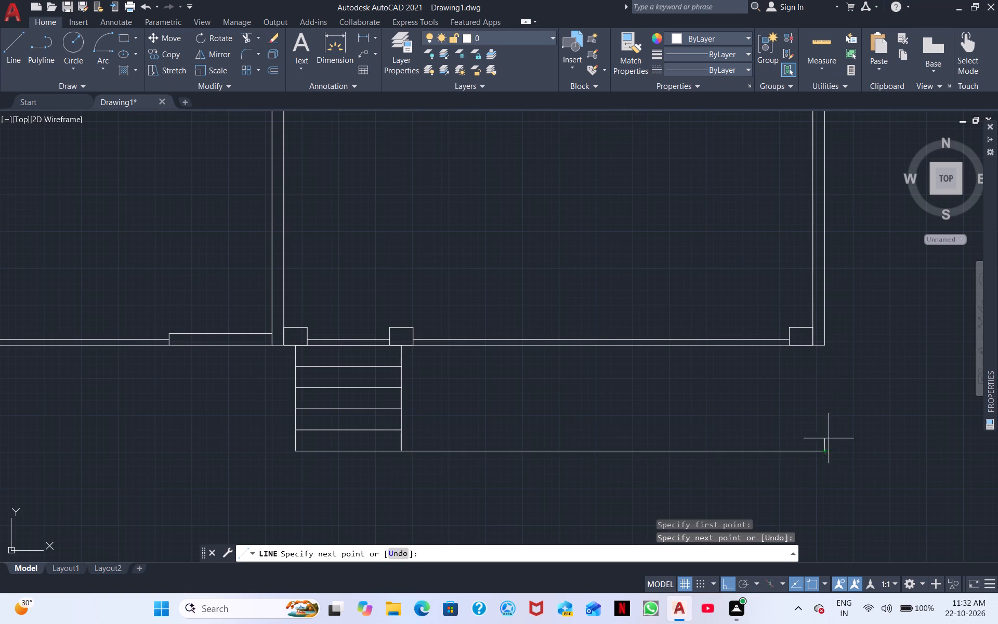
left_click(821, 343)
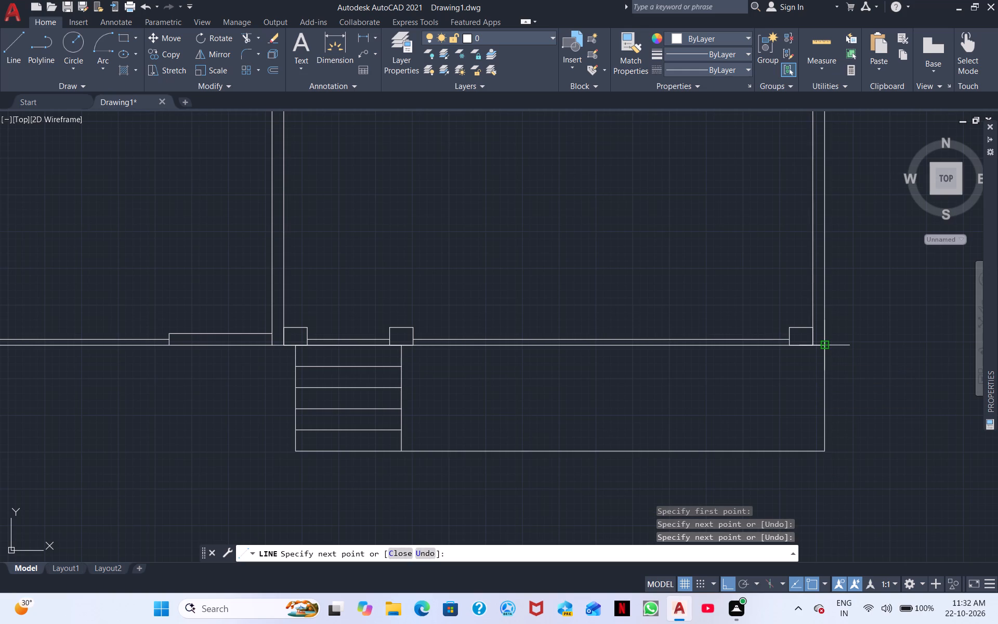
key("Escape")
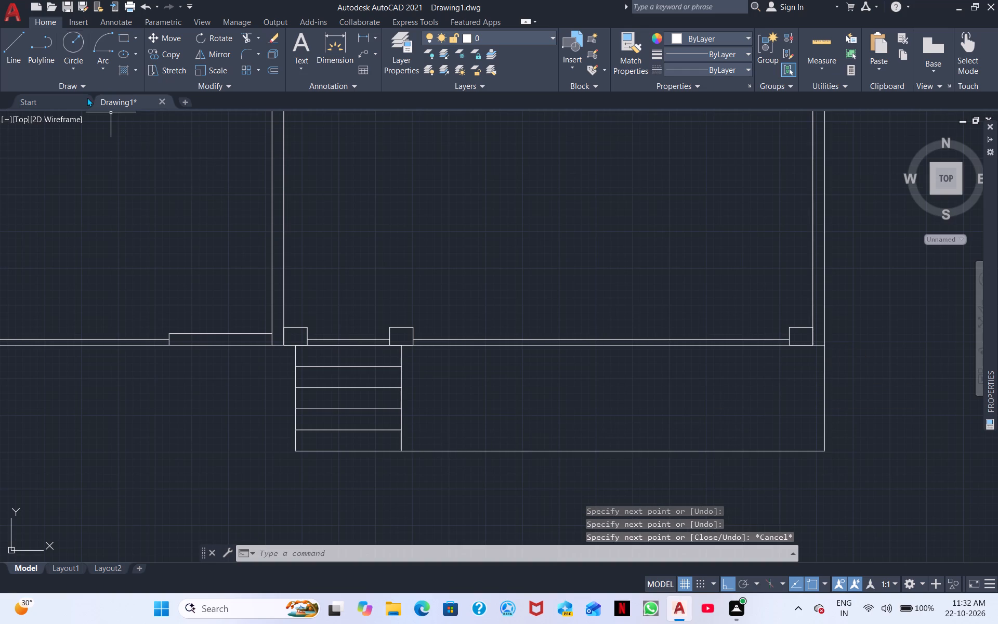
Draw a horizontal line just inside the new strip's bottom edge, from the steps' side line to the strip's far side line.
left_click(19, 58)
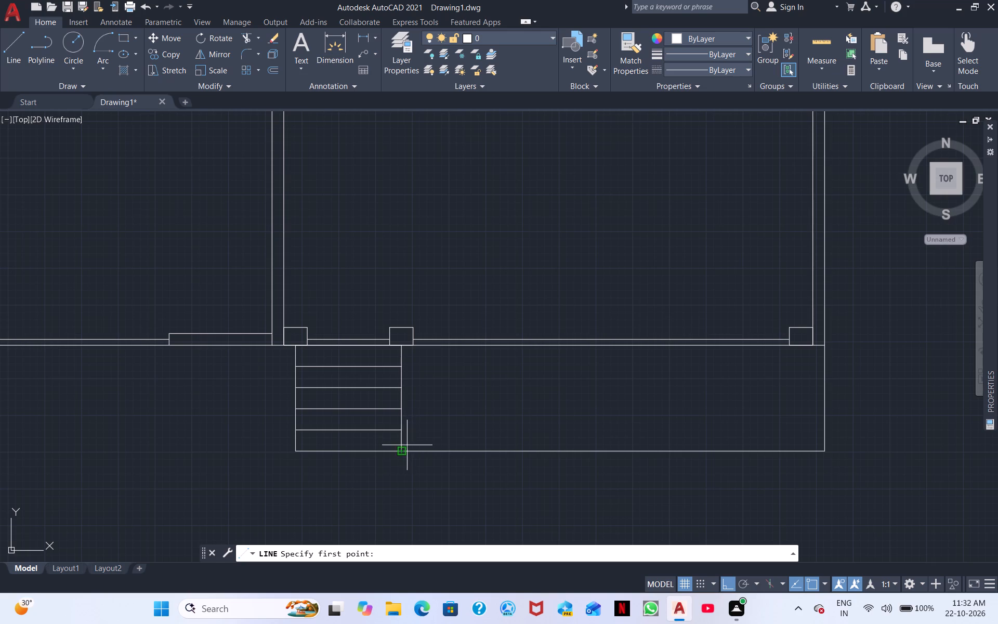
left_click(401, 439)
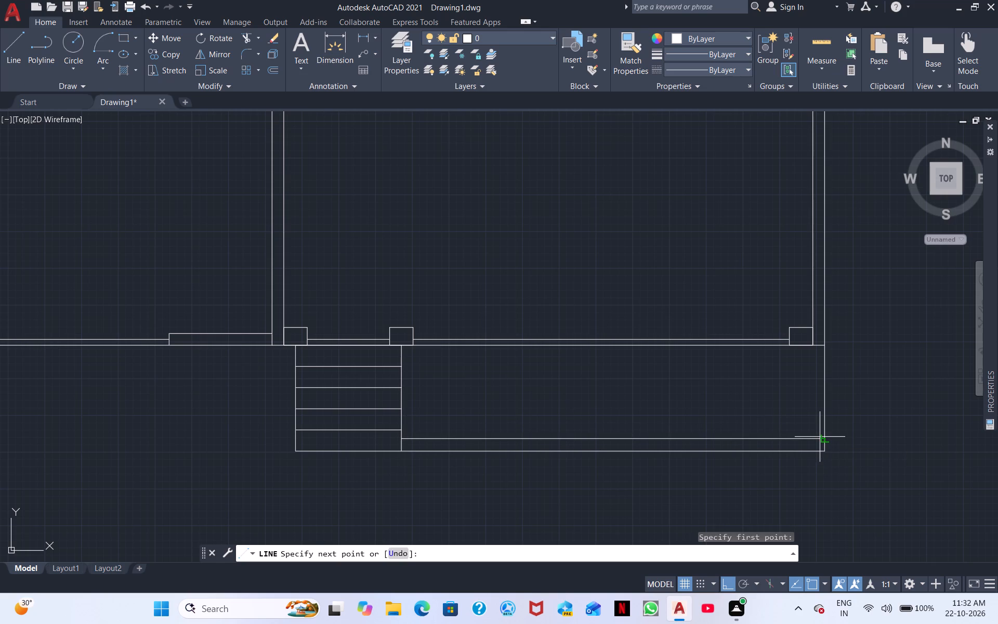
left_click(824, 439)
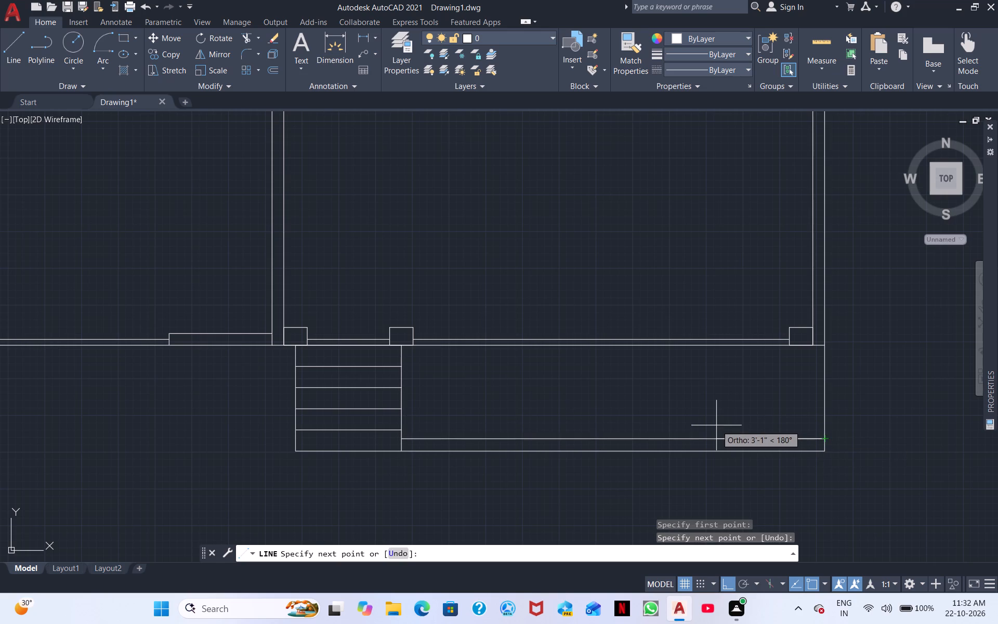
key("Escape")
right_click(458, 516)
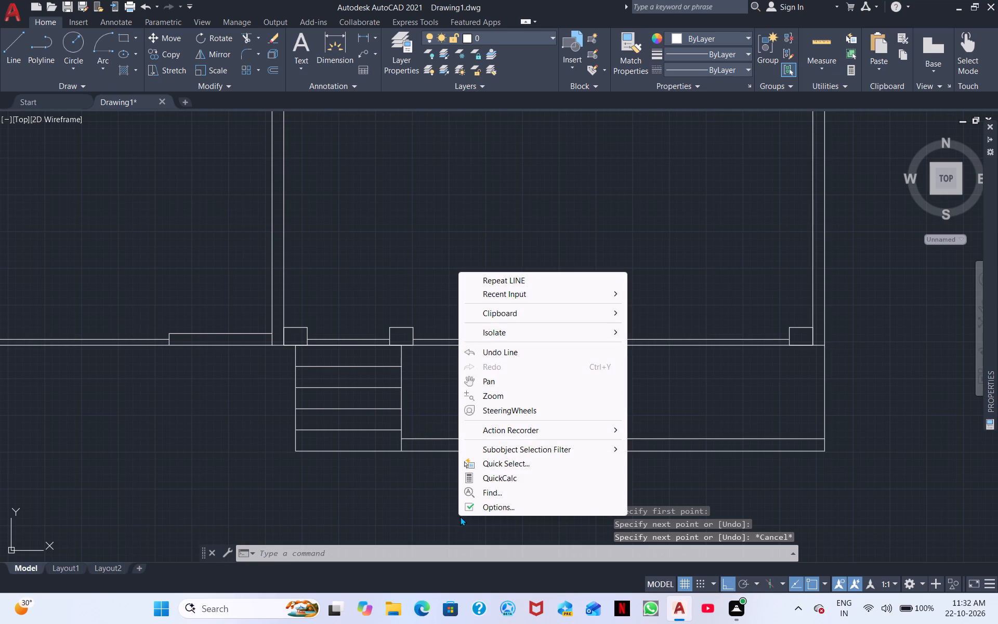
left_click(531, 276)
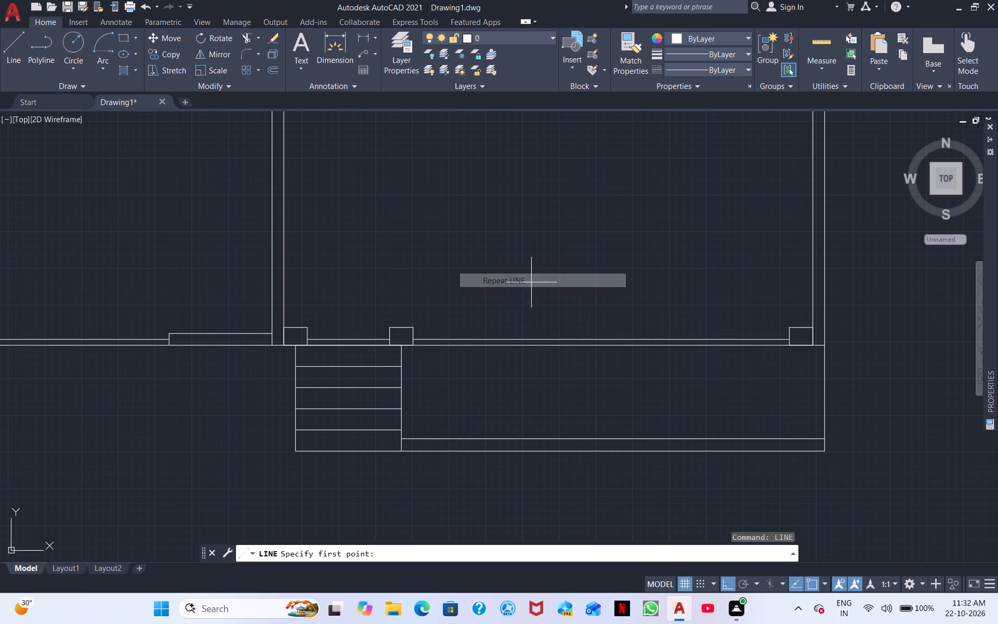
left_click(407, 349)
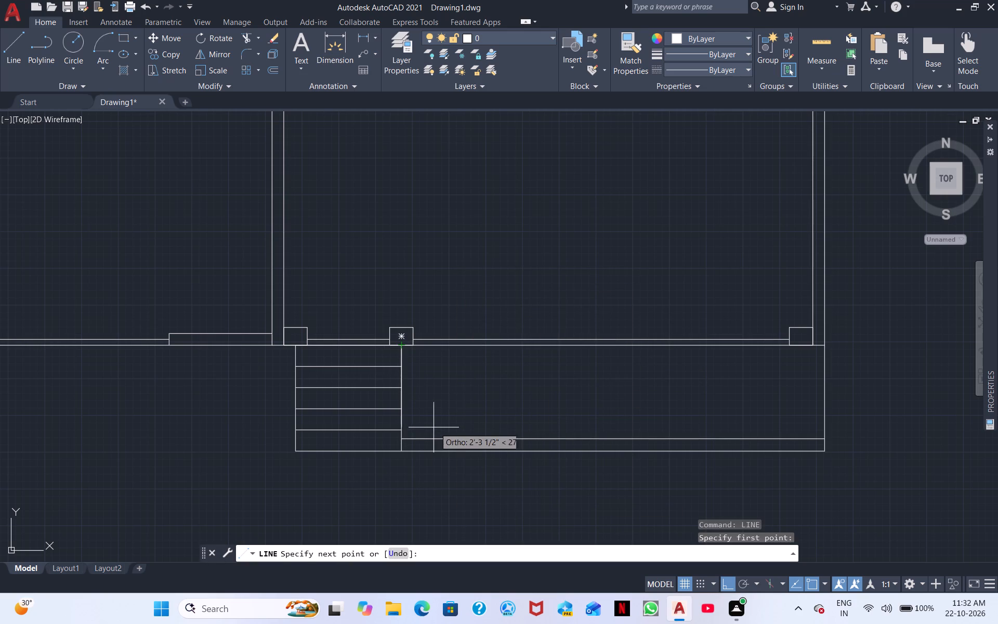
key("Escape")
Draw a horizontal line just below the front wall's outer face, from the steps' side line to the strip's far side line.
right_click(461, 398)
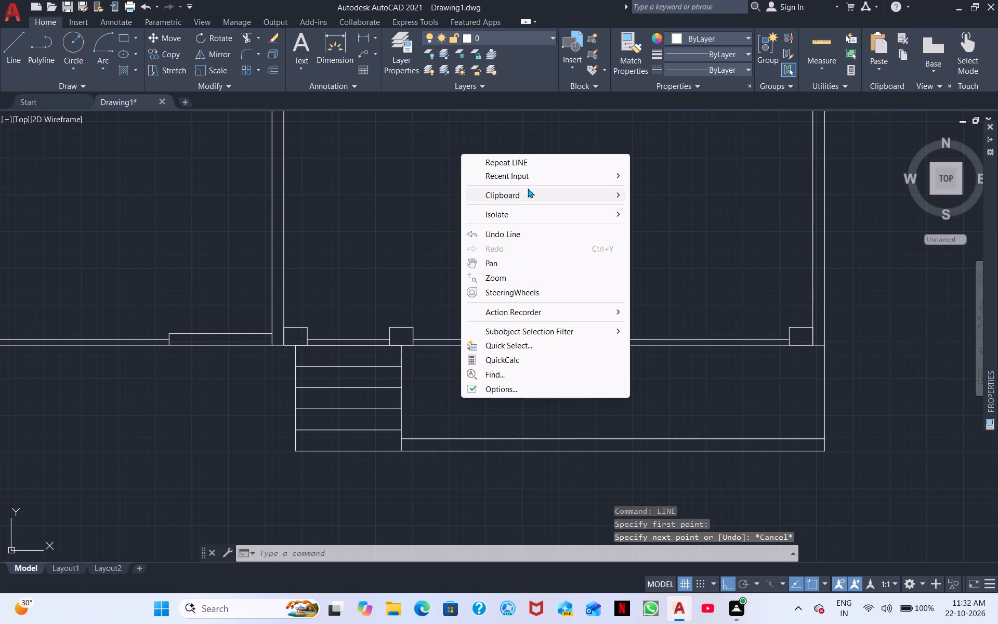
left_click(530, 160)
scroll(457, 335, "up", 2)
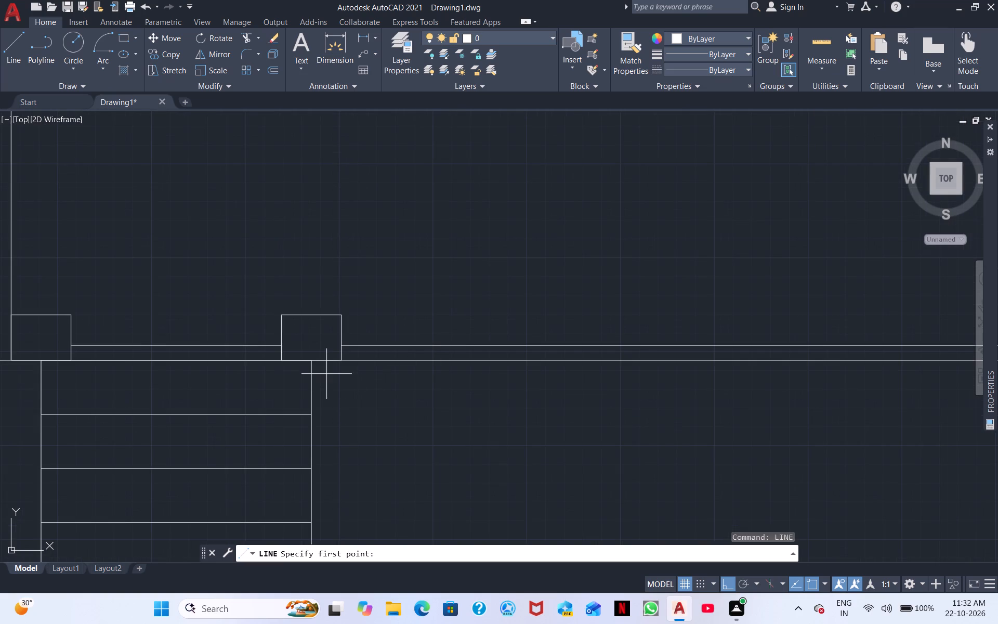
left_click(310, 376)
scroll(628, 402, "down", 1)
middle_click_drag(638, 437, 426, 495)
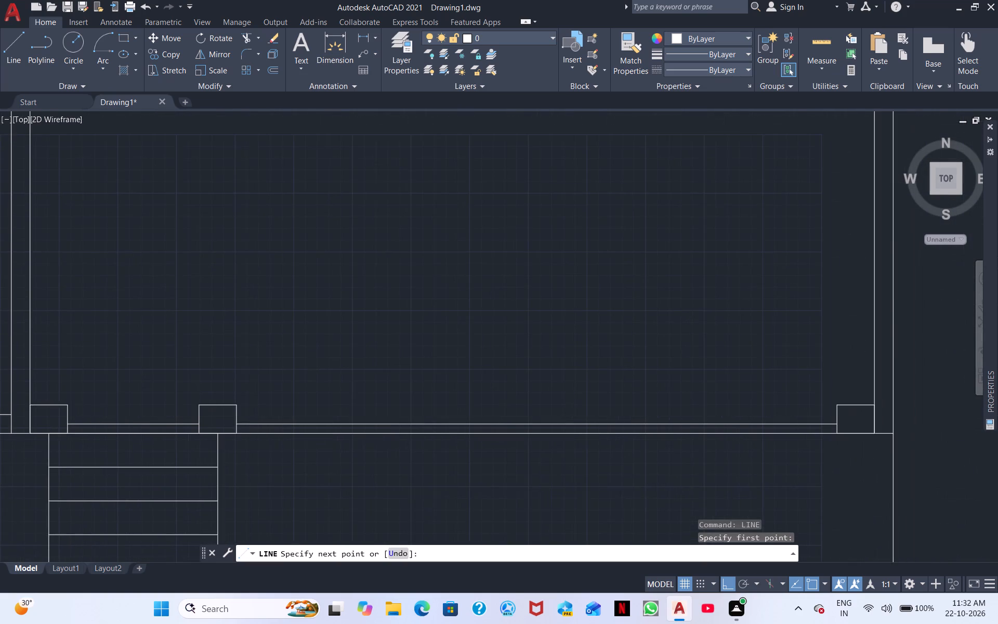
left_click(891, 445)
right_click(760, 465)
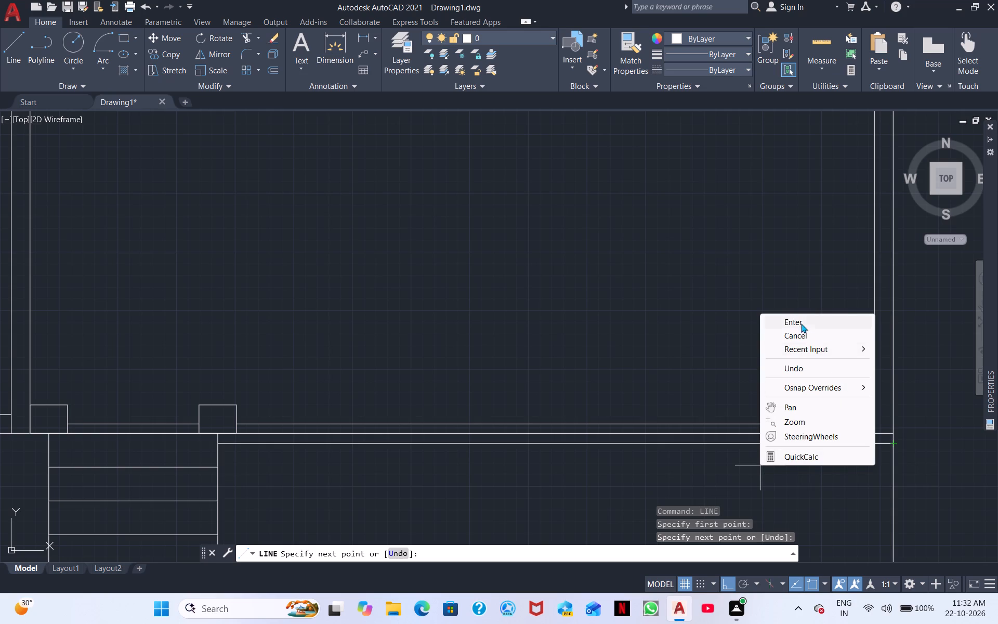
left_click(798, 318)
Draw a second horizontal line just below the upper inner border line, from the steps' side line to the strip's far side line.
scroll(516, 486, "down", 1)
middle_click_drag(516, 486, 710, 436)
right_click(707, 443)
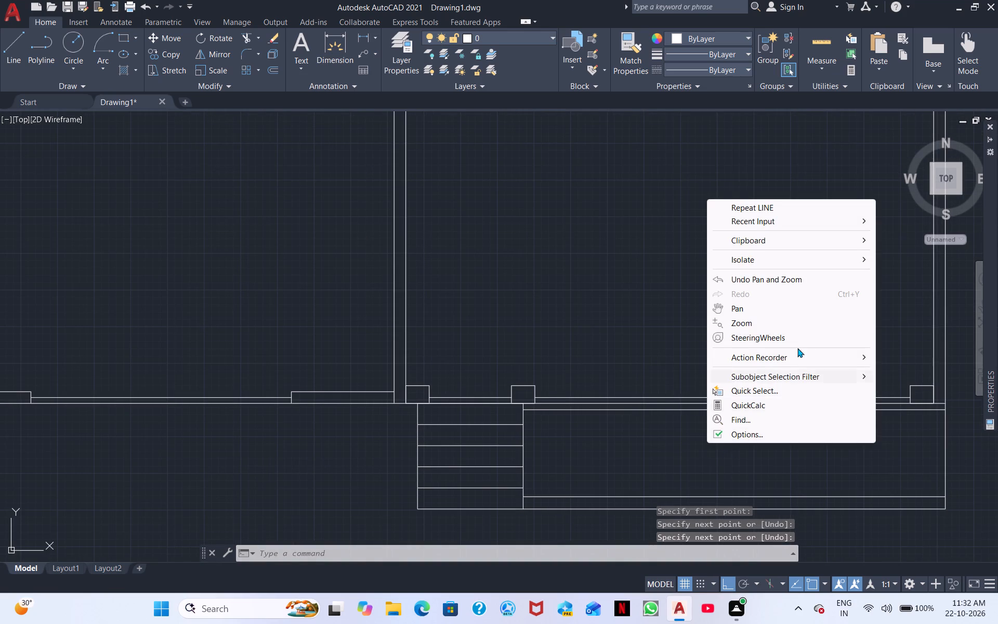
left_click(750, 210)
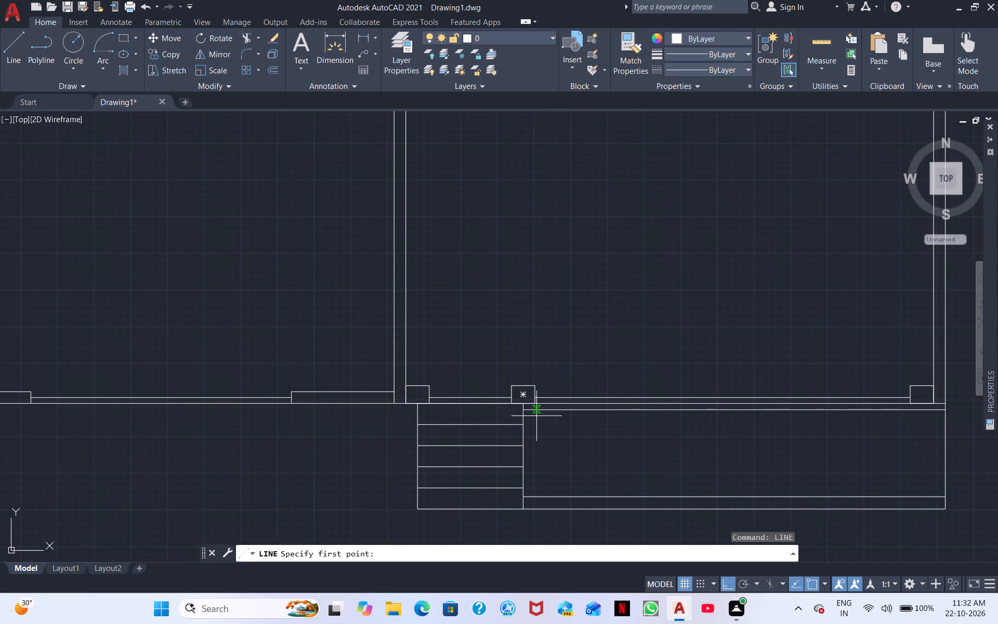
scroll(536, 416, "up", 2)
left_click(504, 420)
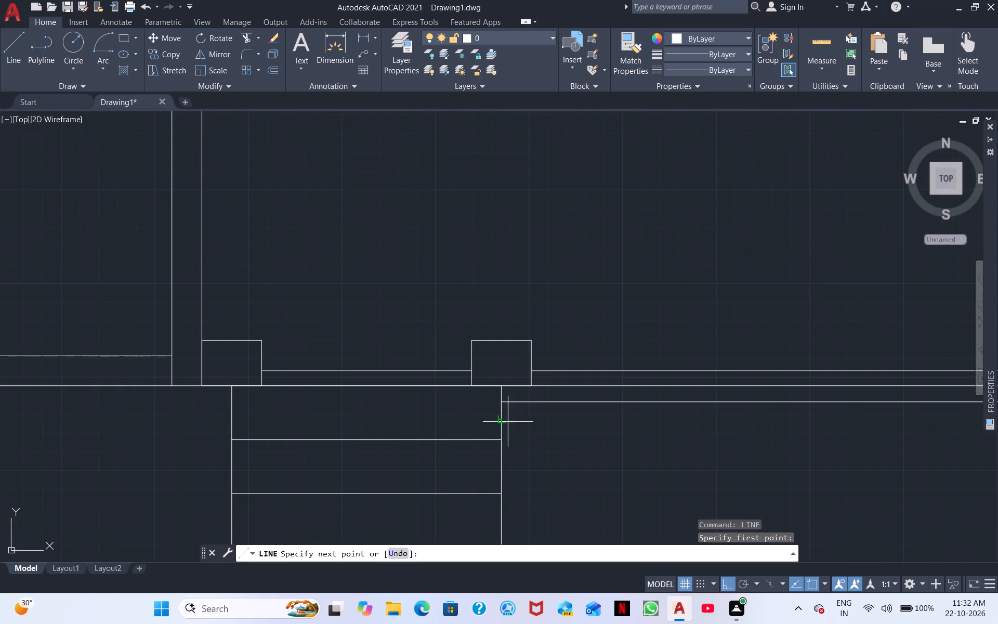
scroll(813, 446, "down", 2)
middle_click_drag(796, 460, 504, 488)
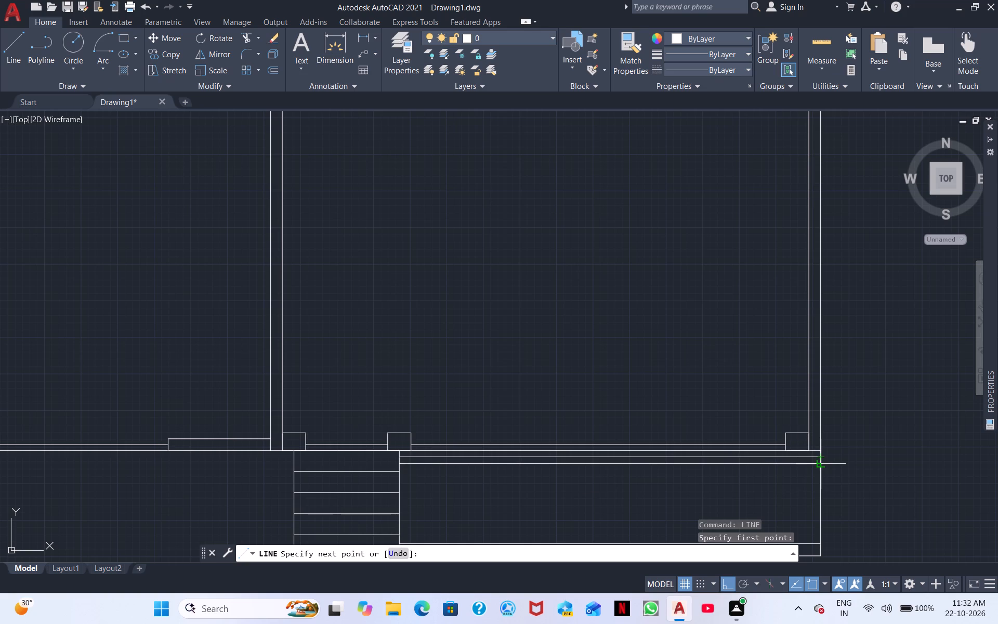
left_click(821, 461)
right_click(737, 487)
left_click(792, 343)
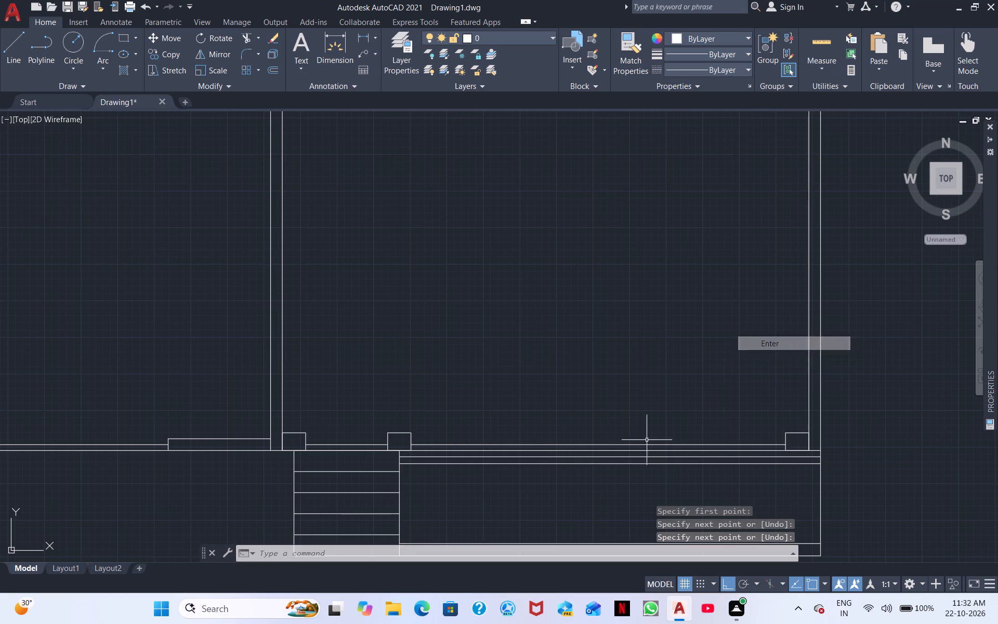
Draw a third horizontal line below the two upper border lines, from the steps' side line to the strip's far side line.
right_click(495, 503)
left_click(563, 265)
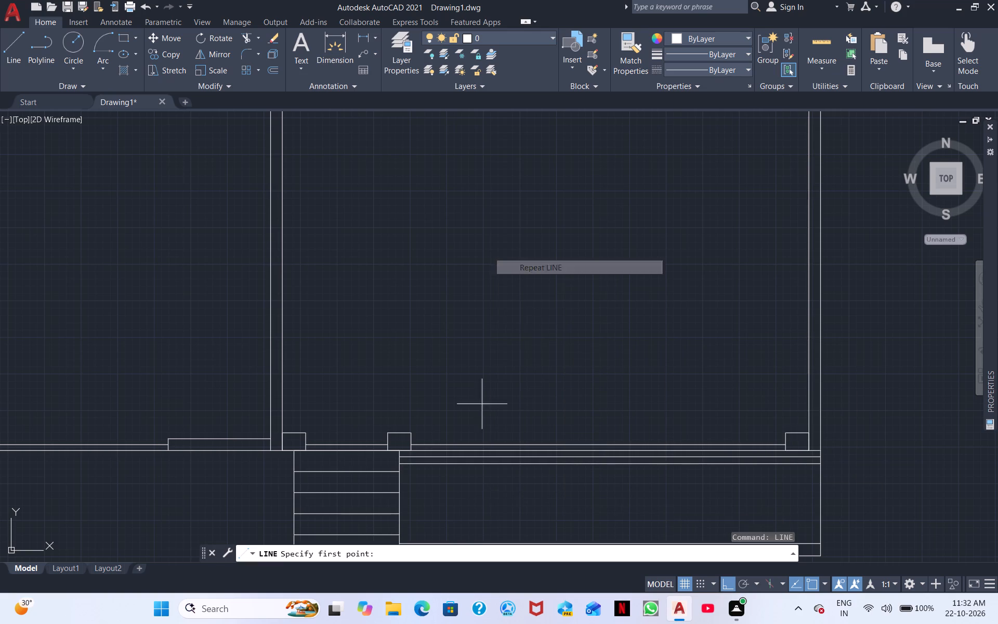
scroll(404, 466, "up", 3)
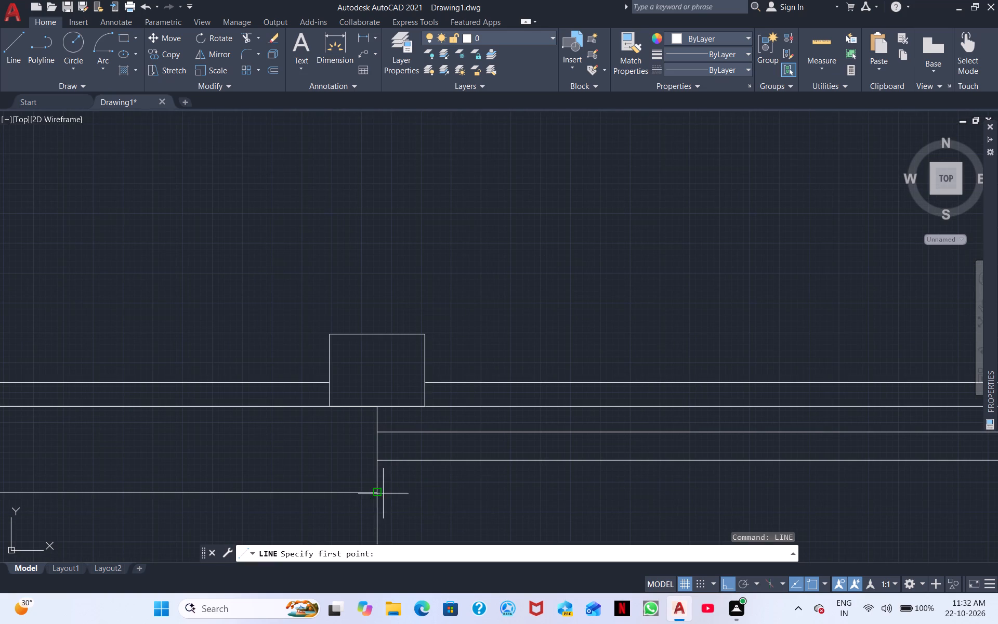
left_click(376, 484)
scroll(686, 493, "down", 2)
middle_click_drag(734, 523, 486, 517)
middle_click_drag(732, 498, 530, 492)
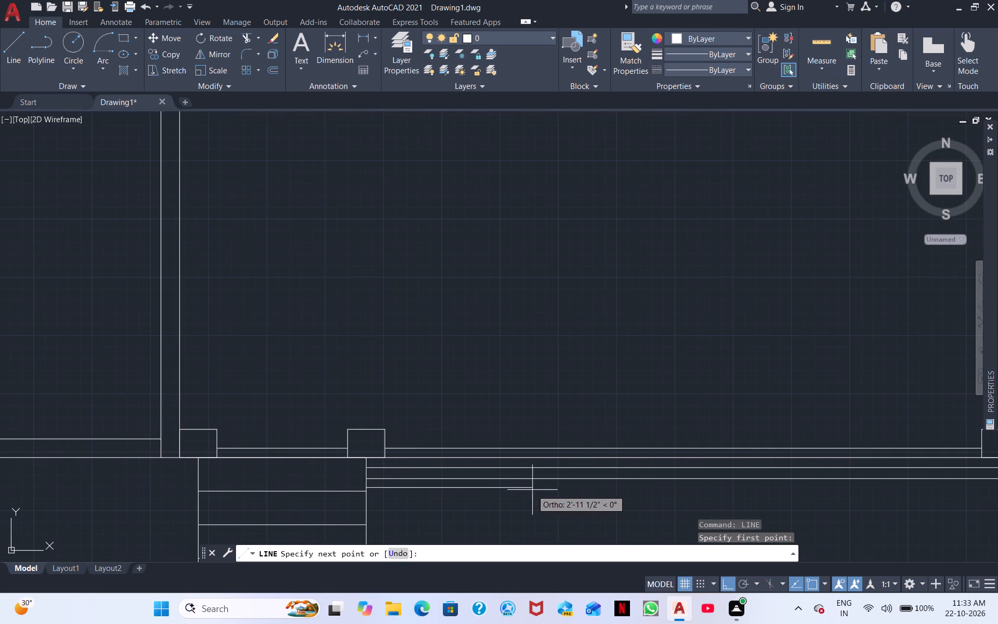
middle_click_drag(802, 504, 524, 516)
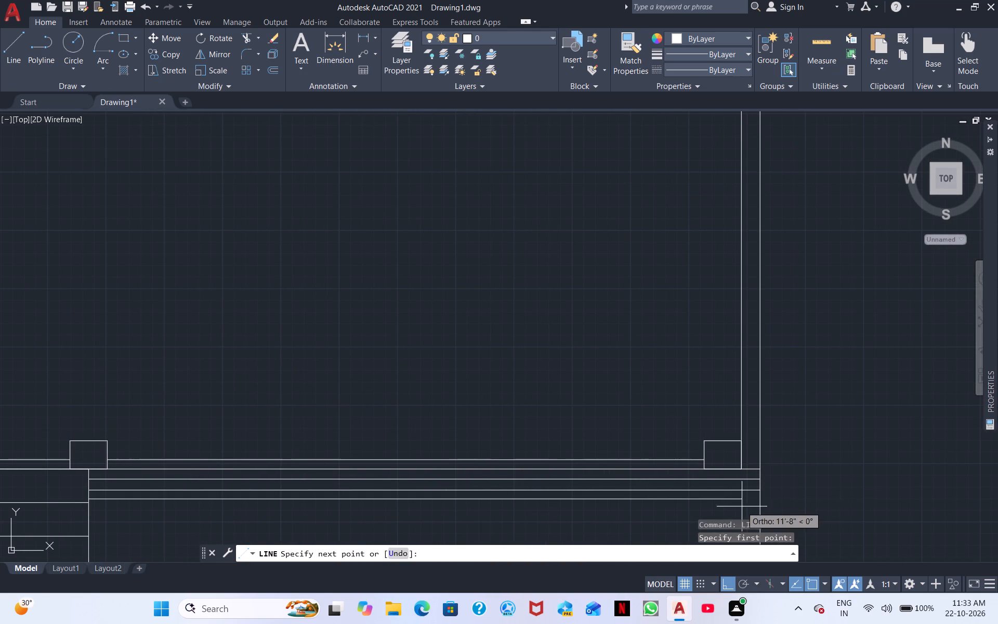
left_click(760, 500)
right_click(688, 505)
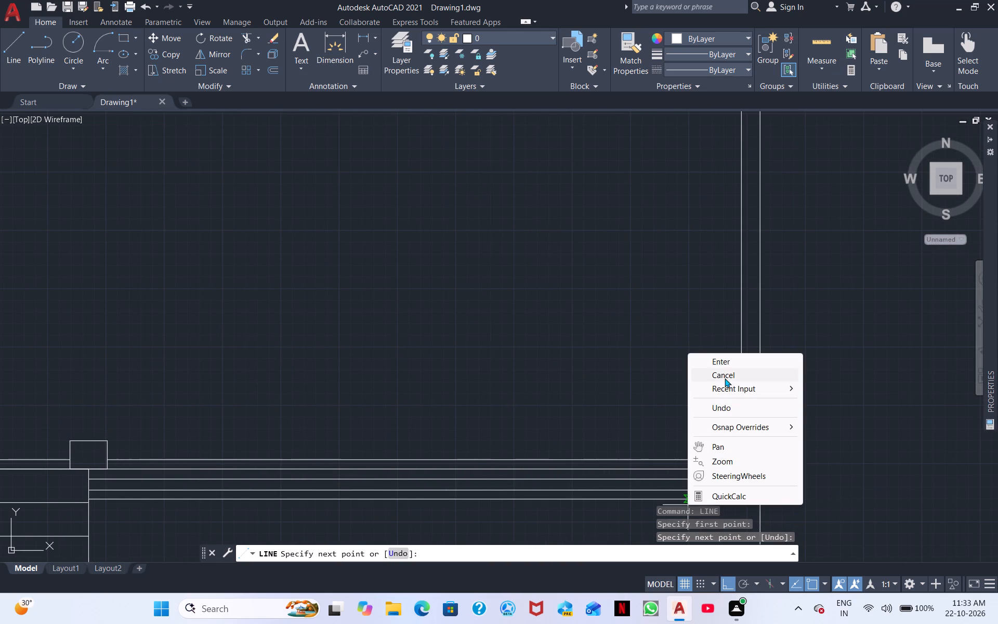
left_click(725, 360)
Draw a second horizontal line just above the lower inner border line, from the steps' side line to the strip's far side line.
scroll(564, 470, "down", 3)
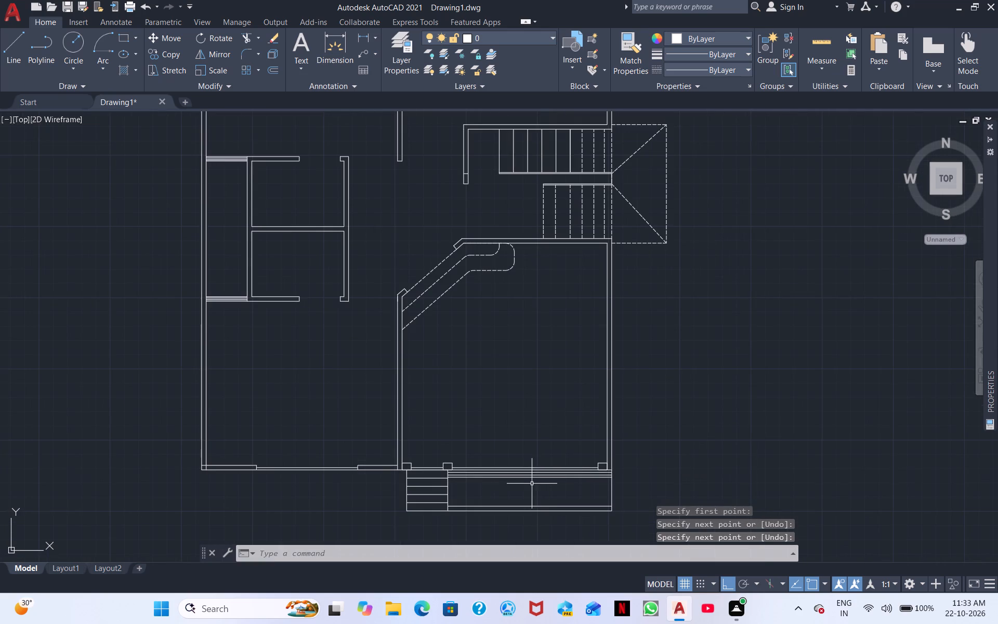
scroll(532, 484, "up", 3)
middle_click_drag(526, 491, 744, 310)
right_click(638, 358)
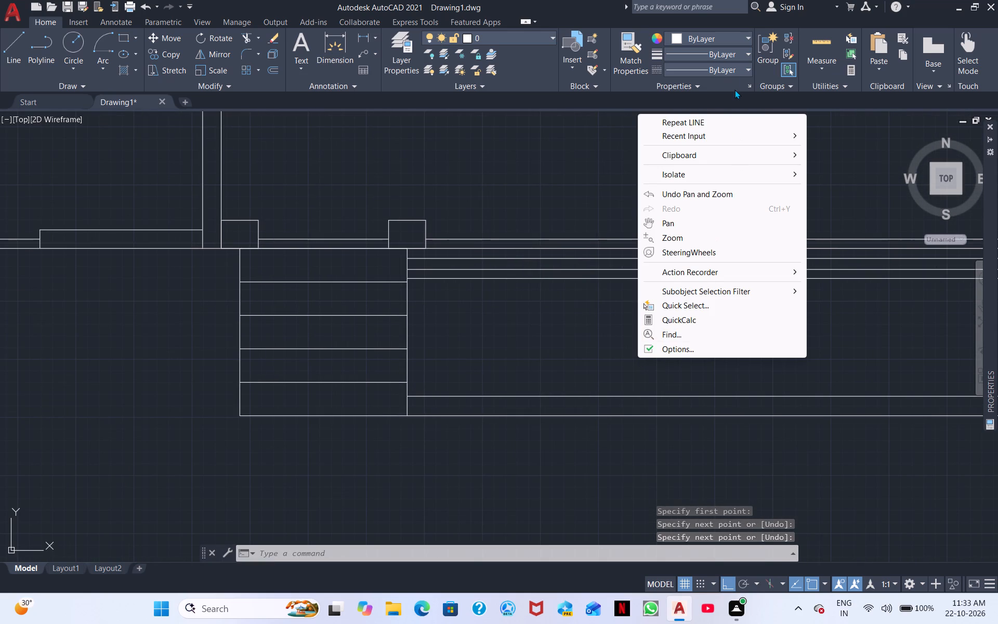
left_click(682, 120)
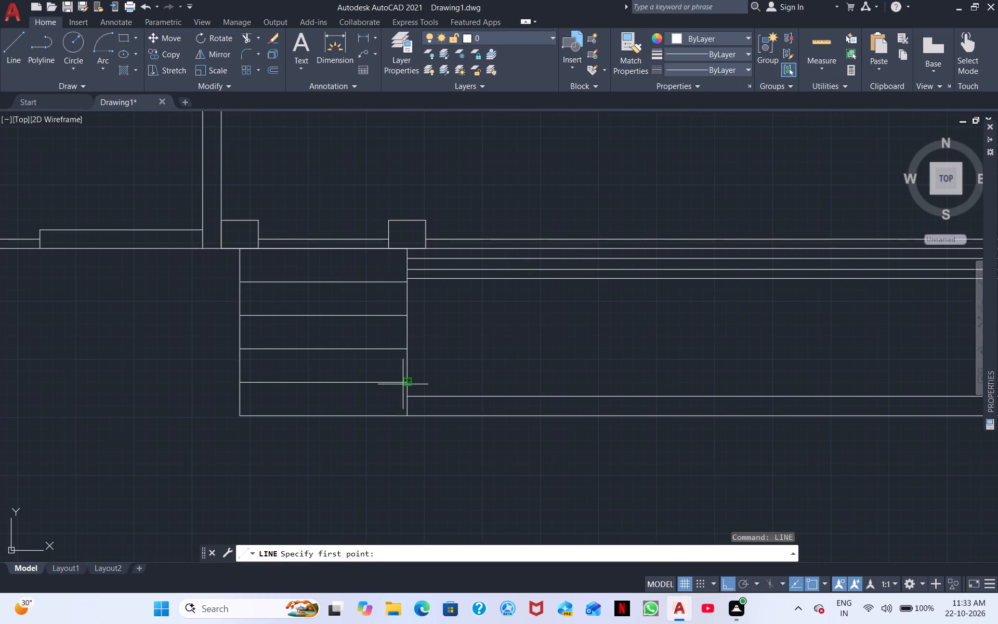
scroll(403, 385, "up", 3)
left_click(413, 386)
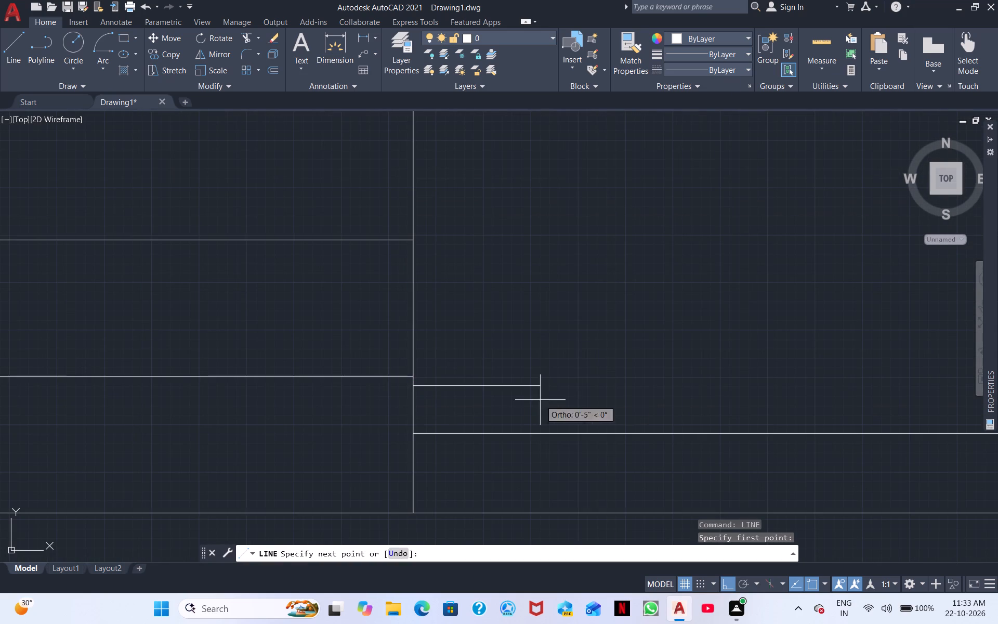
scroll(742, 420, "down", 2)
middle_click_drag(823, 433, 415, 480)
scroll(709, 471, "down", 3)
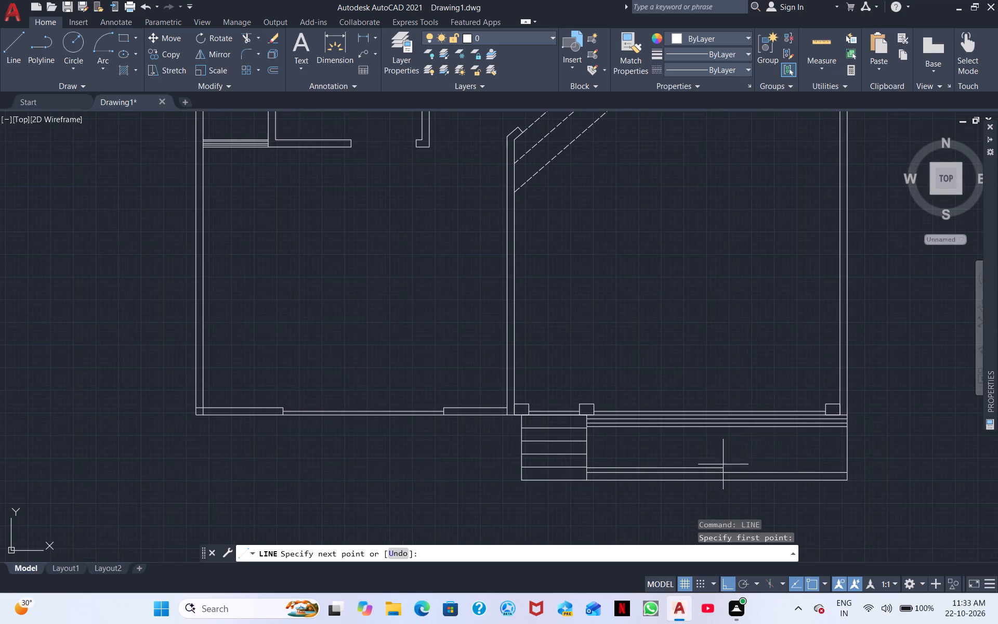
left_click(847, 463)
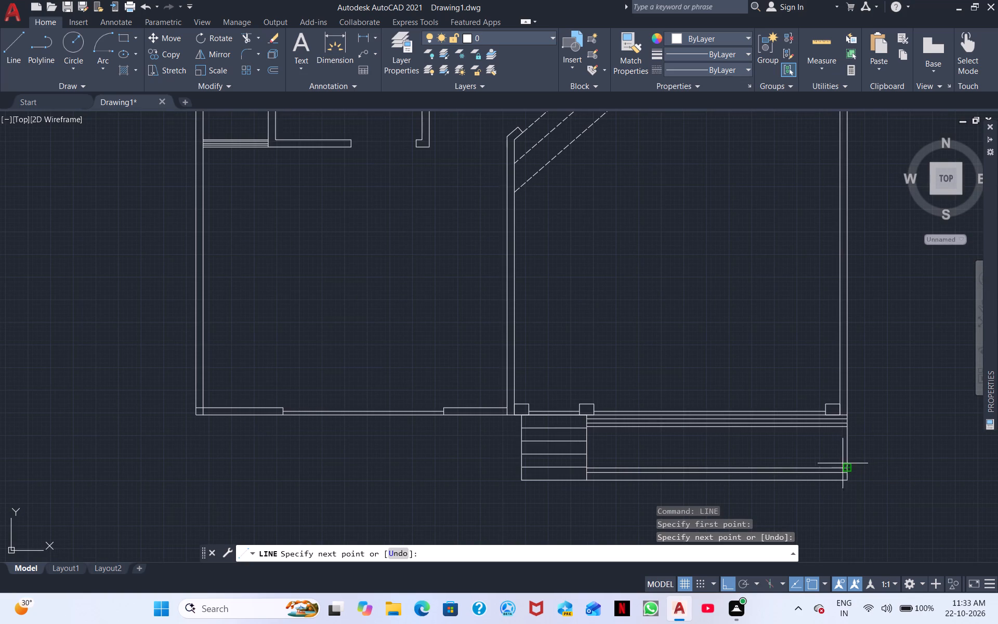
right_click(791, 441)
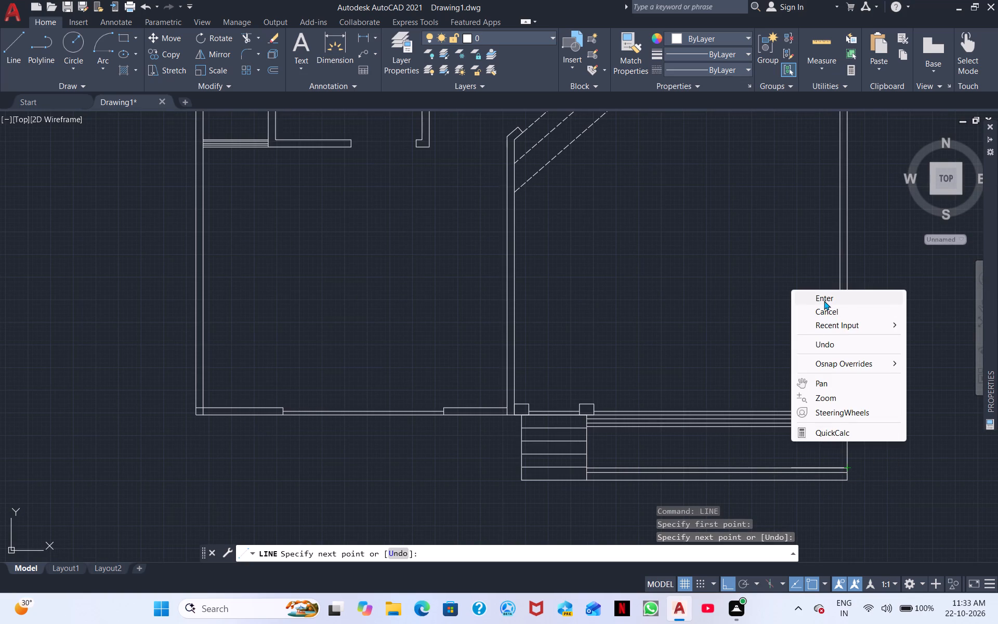
left_click(824, 301)
Draw a third horizontal line above the two lower border lines, from the steps' side line to the strip's far side line.
right_click(540, 496)
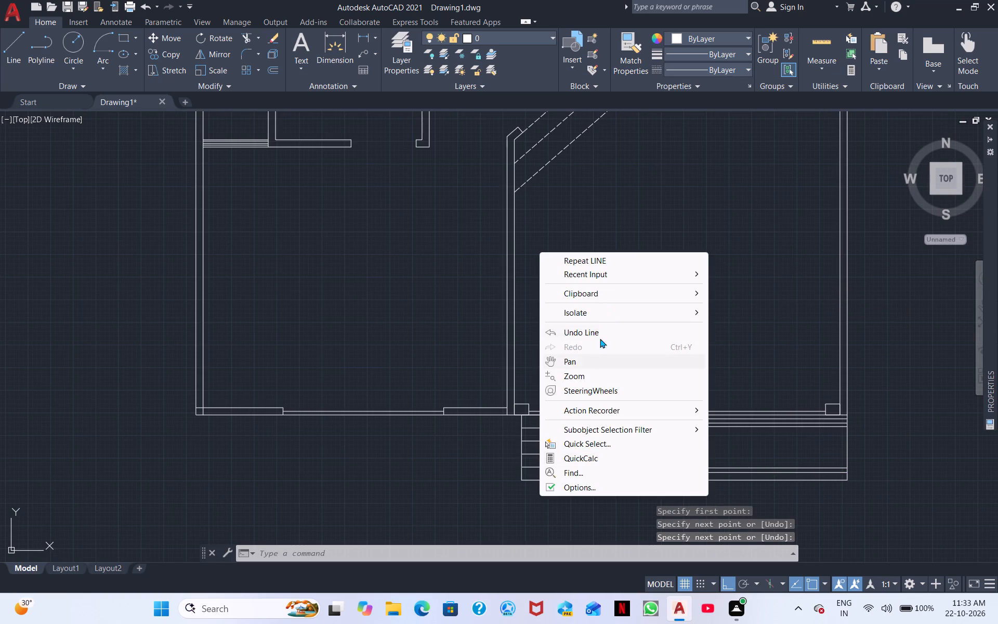
left_click(610, 262)
scroll(655, 466, "up", 3)
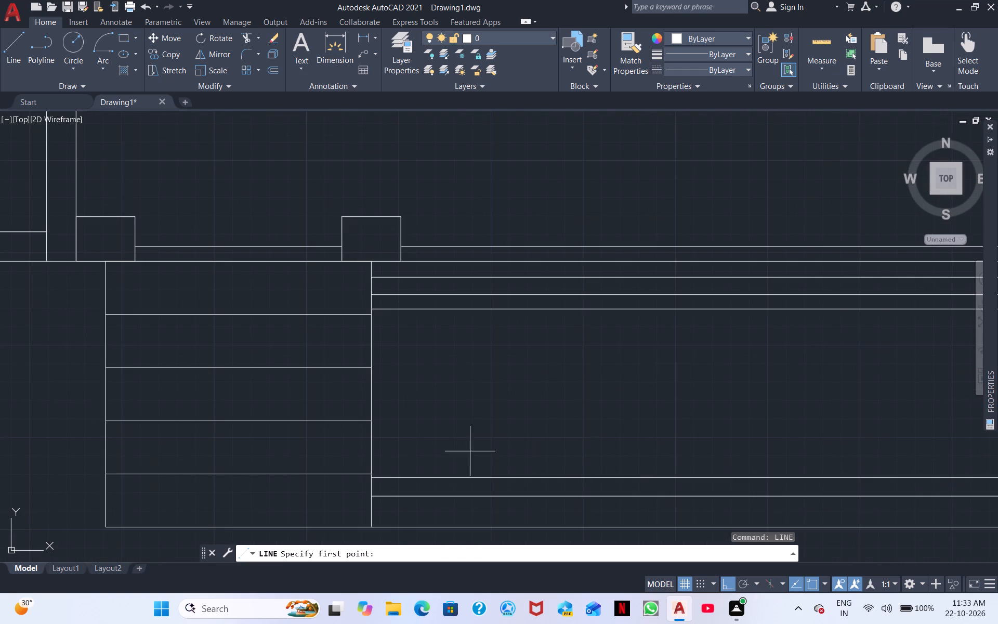
left_click(370, 454)
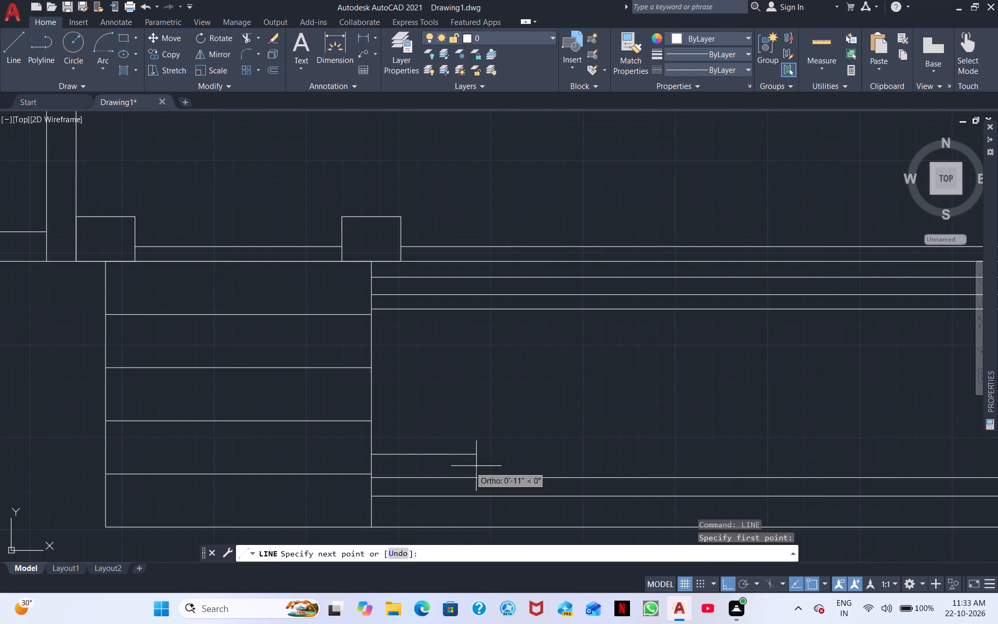
middle_click_drag(767, 447, 522, 475)
scroll(840, 461, "down", 2)
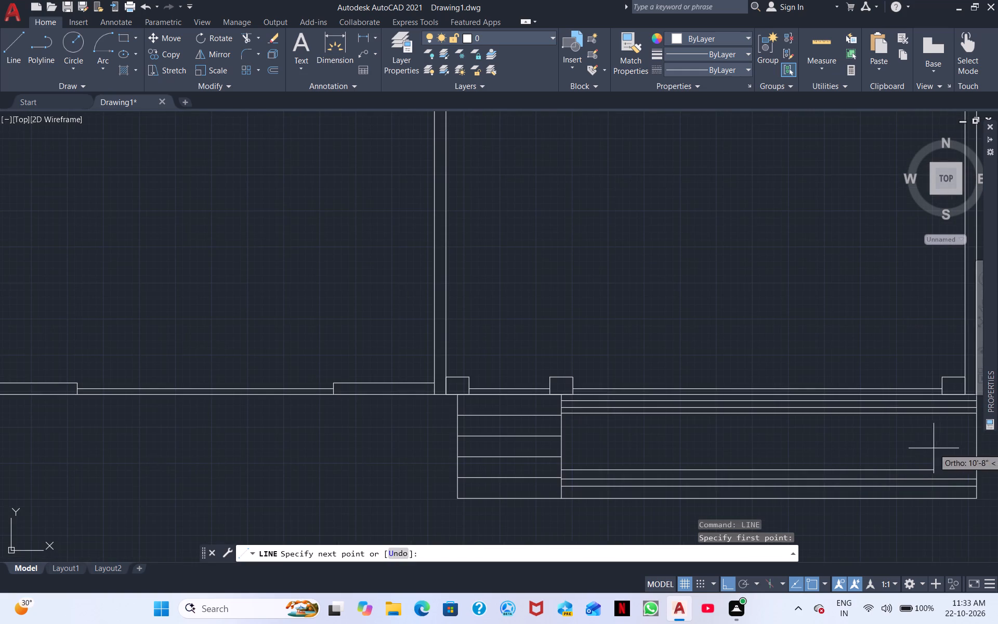
left_click(979, 467)
right_click(801, 463)
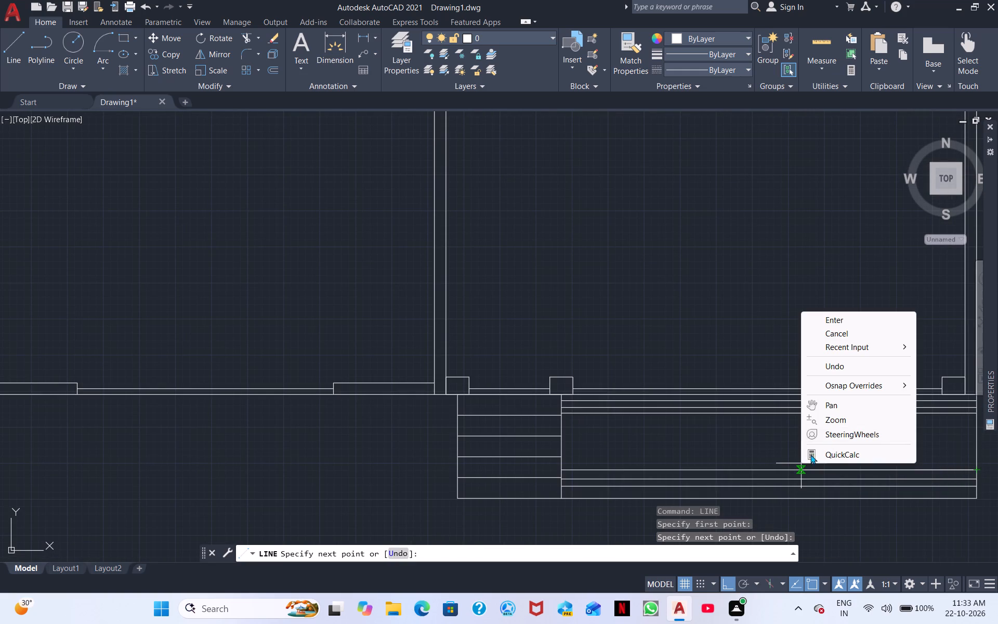
left_click(834, 324)
Draw a fourth horizontal line above the three lower border lines, from the steps' side line to the strip's far side line.
right_click(702, 446)
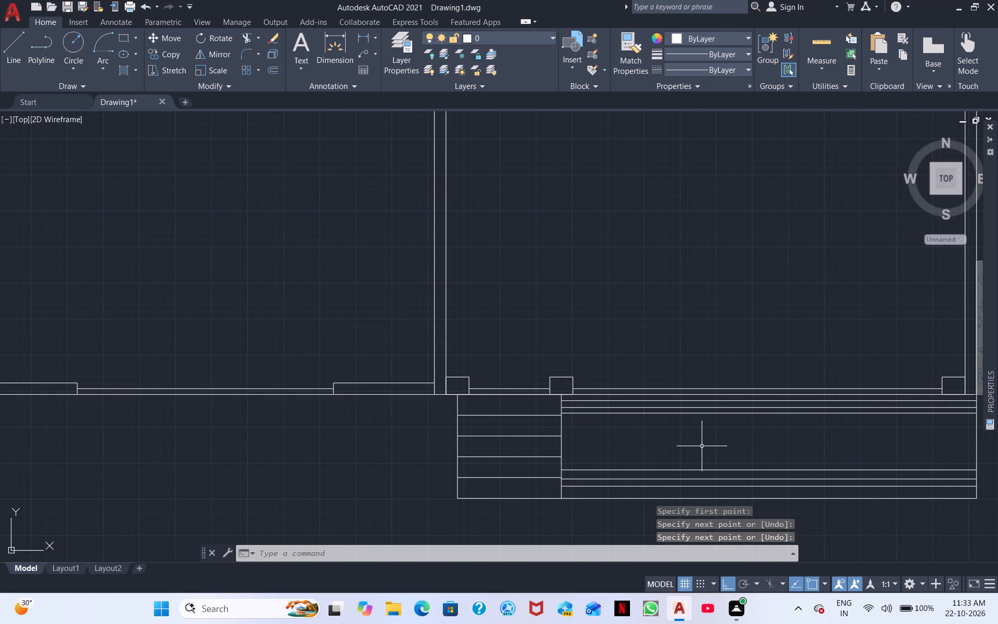
left_click(756, 210)
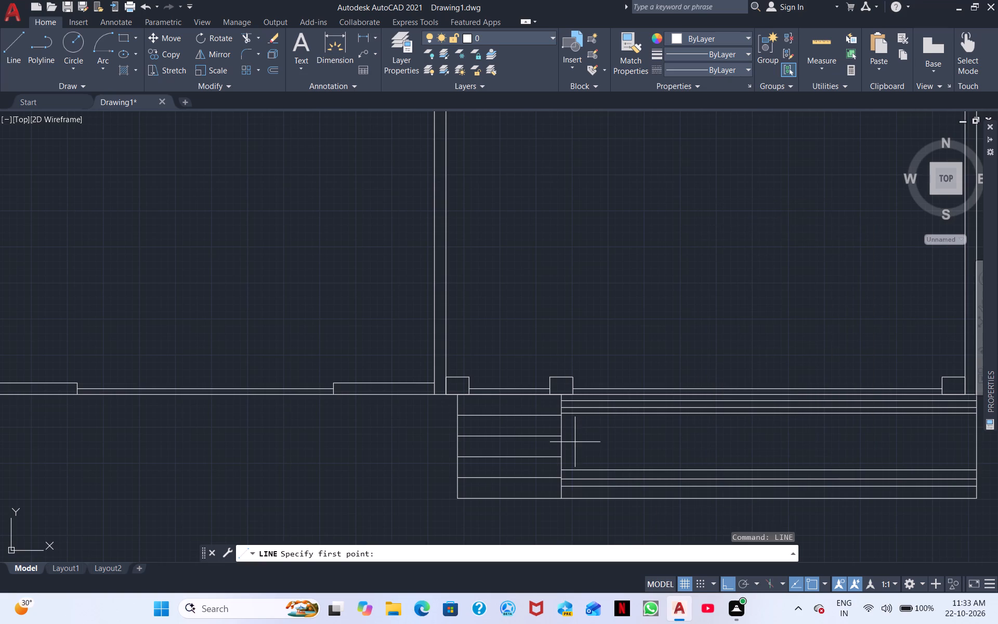
scroll(575, 444, "up", 3)
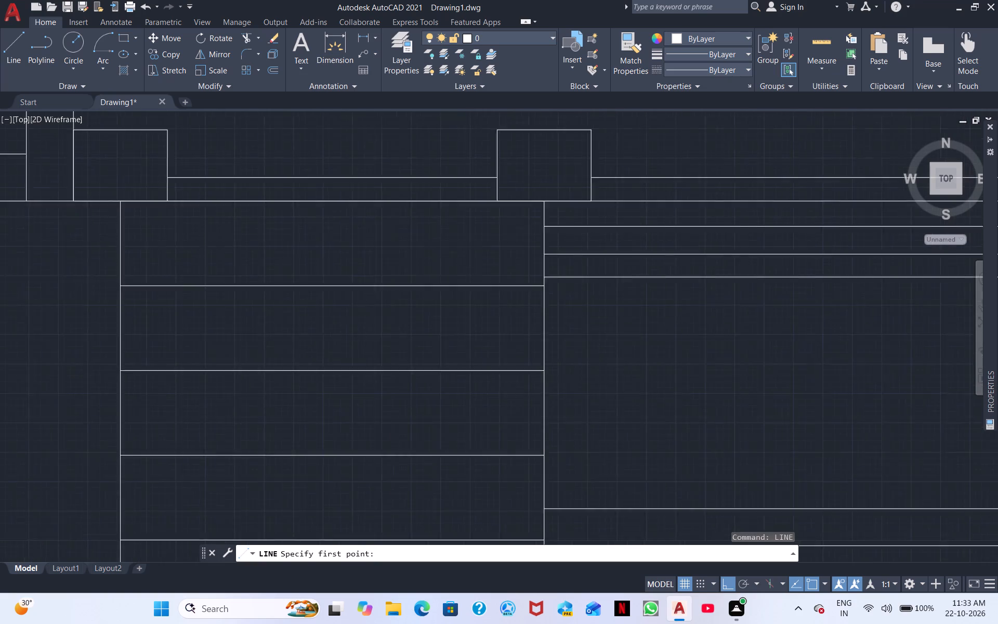
scroll(557, 471, "up", 1)
left_click(537, 462)
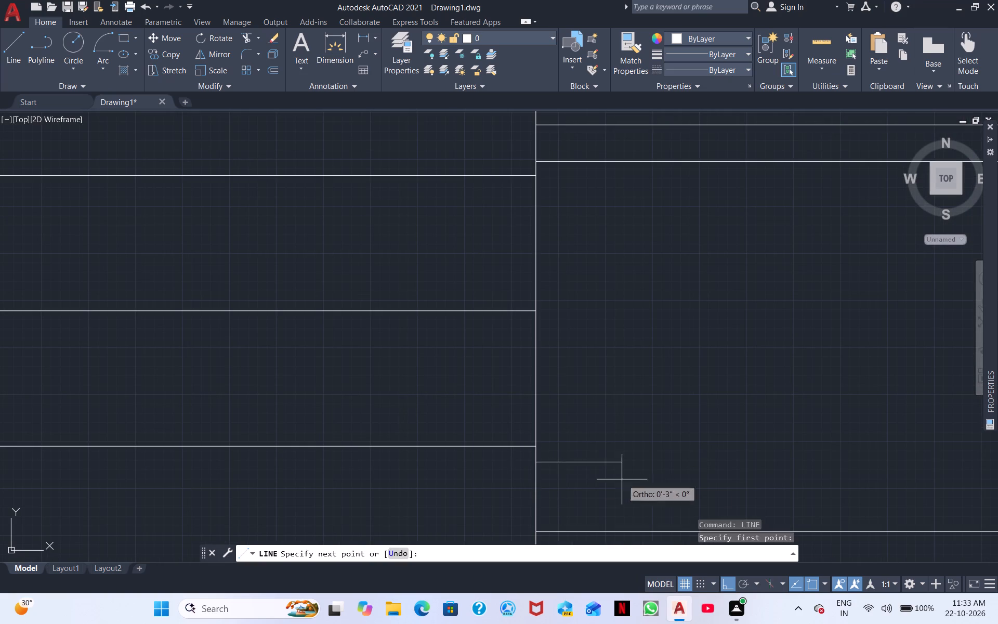
scroll(646, 483, "down", 1)
scroll(819, 490, "down", 3)
middle_click_drag(900, 484, 430, 524)
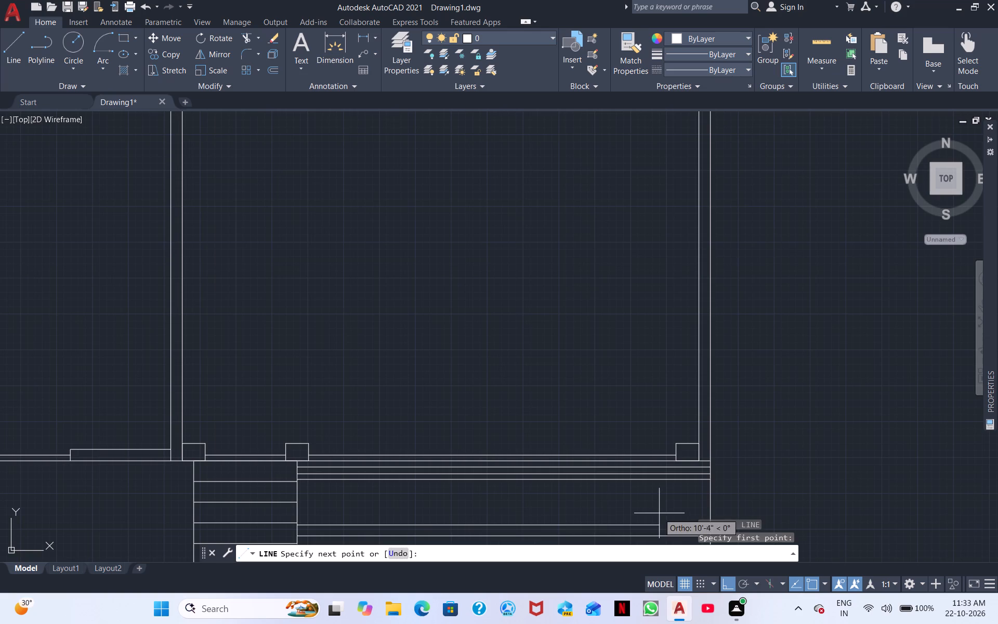
scroll(704, 517, "down", 2)
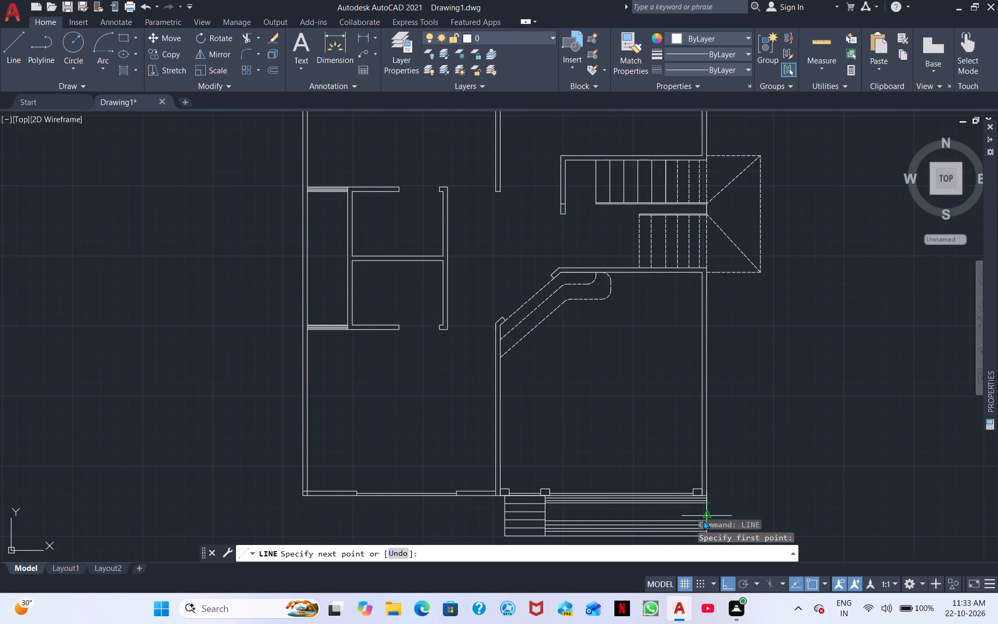
scroll(703, 522, "up", 3)
middle_click_drag(703, 522, 711, 467)
scroll(711, 473, "down", 1)
middle_click_drag(713, 473, 742, 376)
scroll(732, 411, "up", 3)
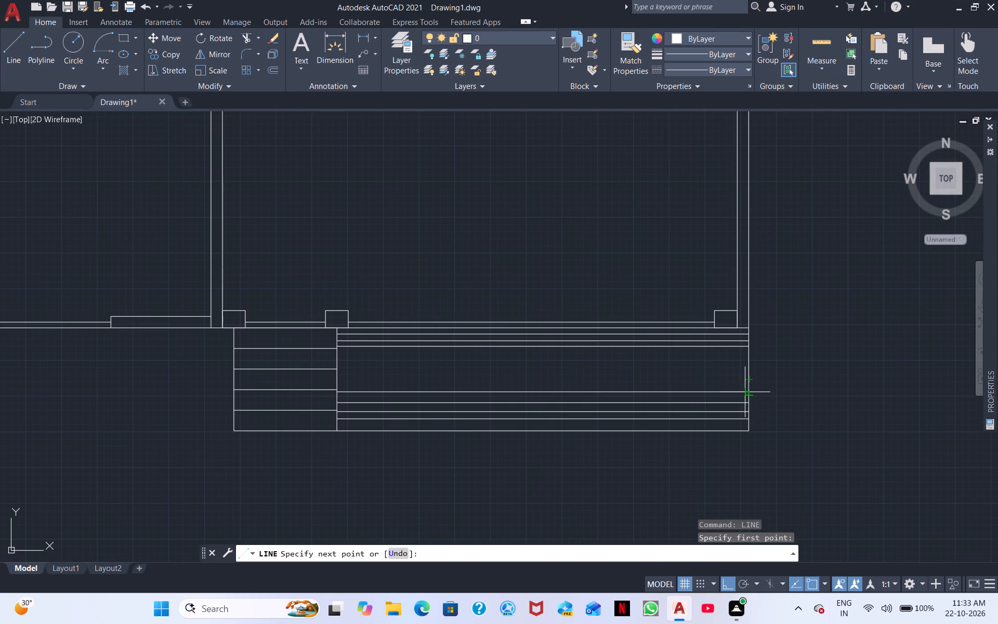
left_click(748, 394)
key("Escape")
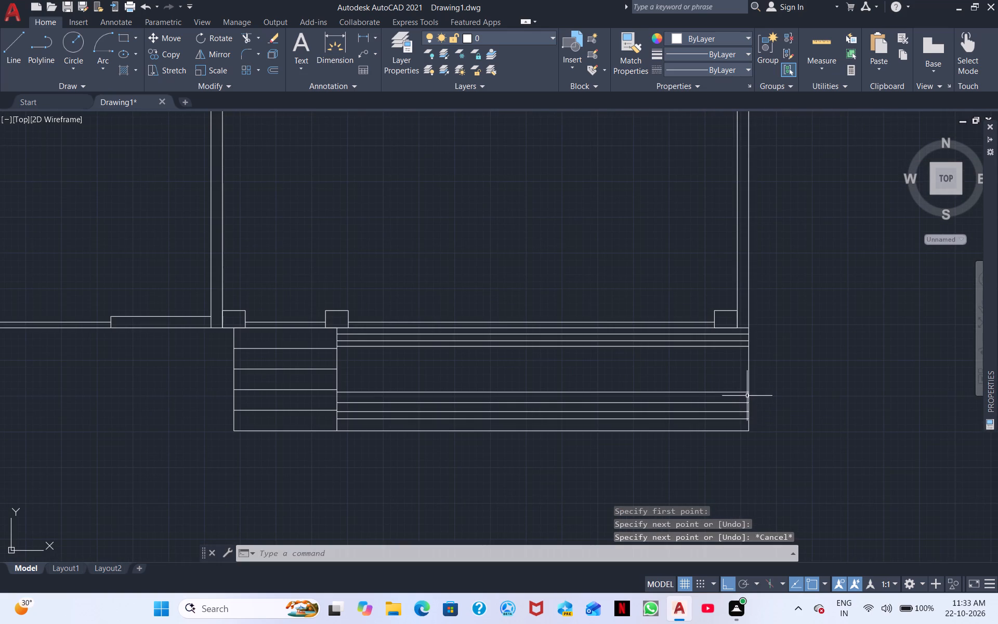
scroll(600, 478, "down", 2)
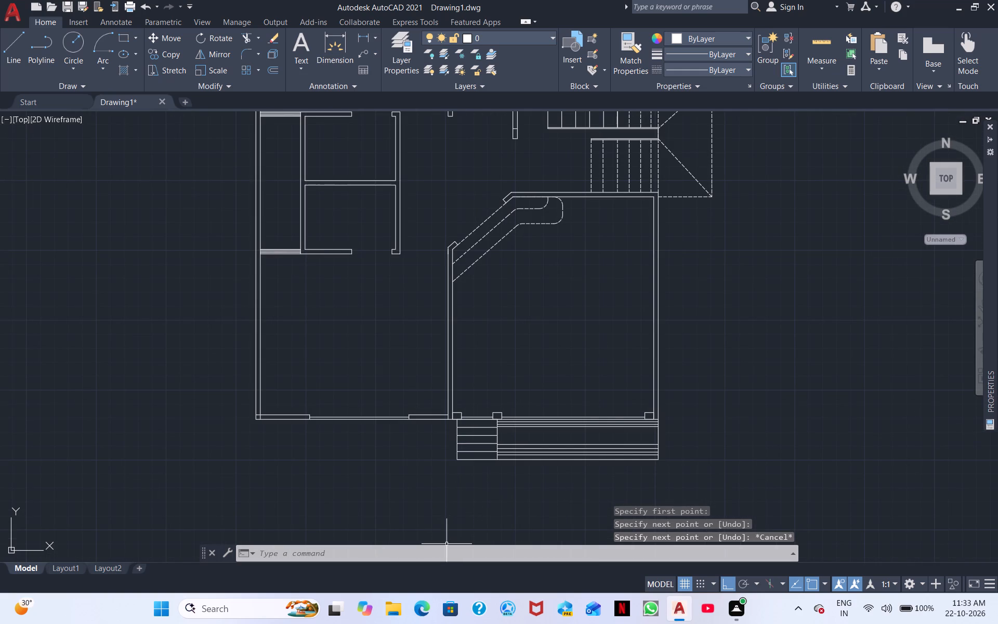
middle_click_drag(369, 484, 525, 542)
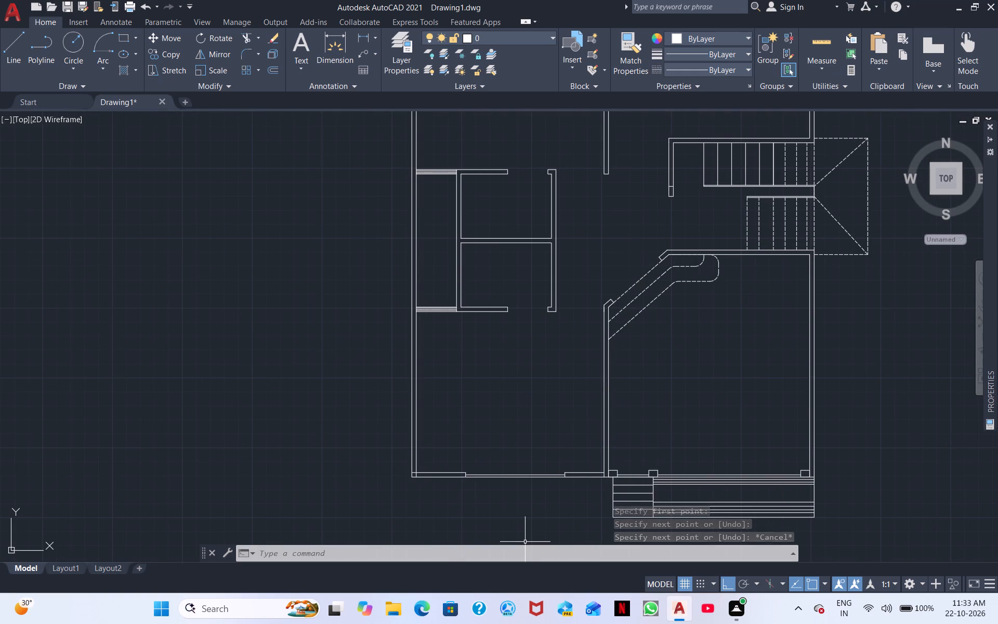
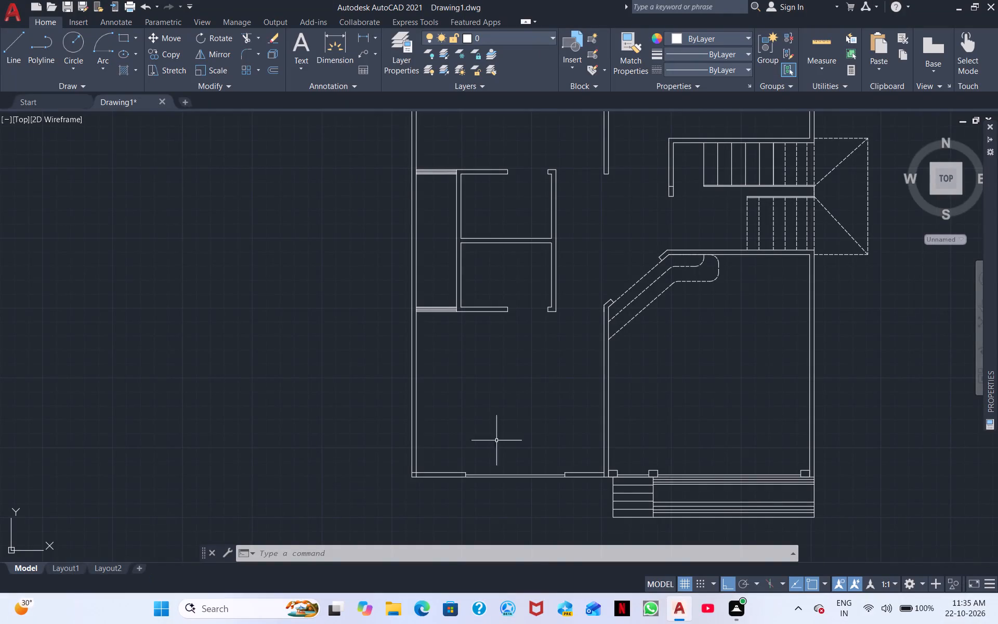
Draw a projection about 4" wide and 4" deep off the vertical wall's outer corner, beside the lower end of the diagonal opening.
middle_click_drag(499, 412, 598, 430)
scroll(595, 423, "down", 1)
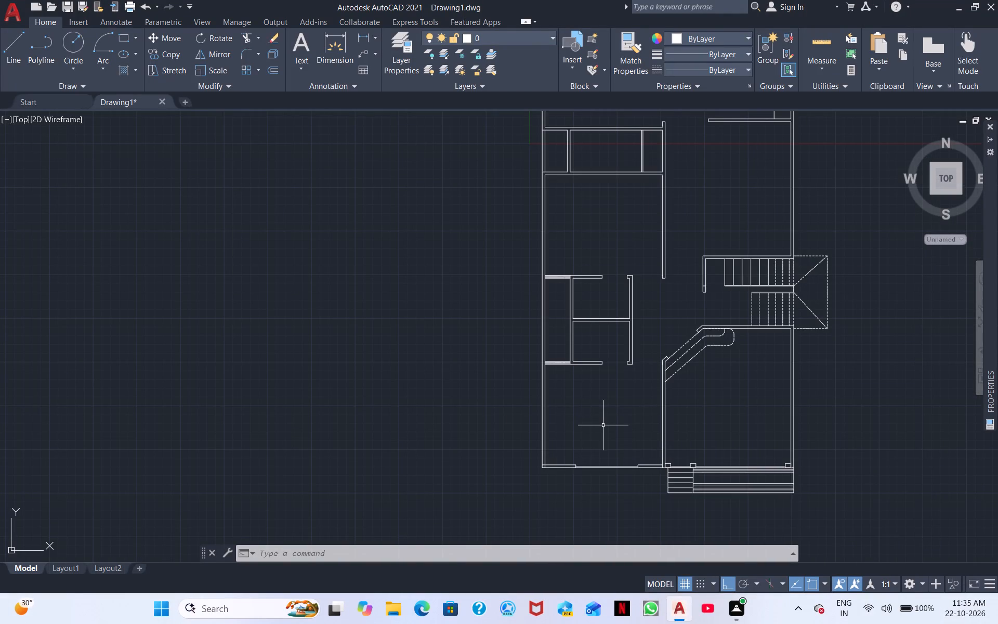
middle_click_drag(609, 406, 598, 489)
scroll(600, 465, "up", 3)
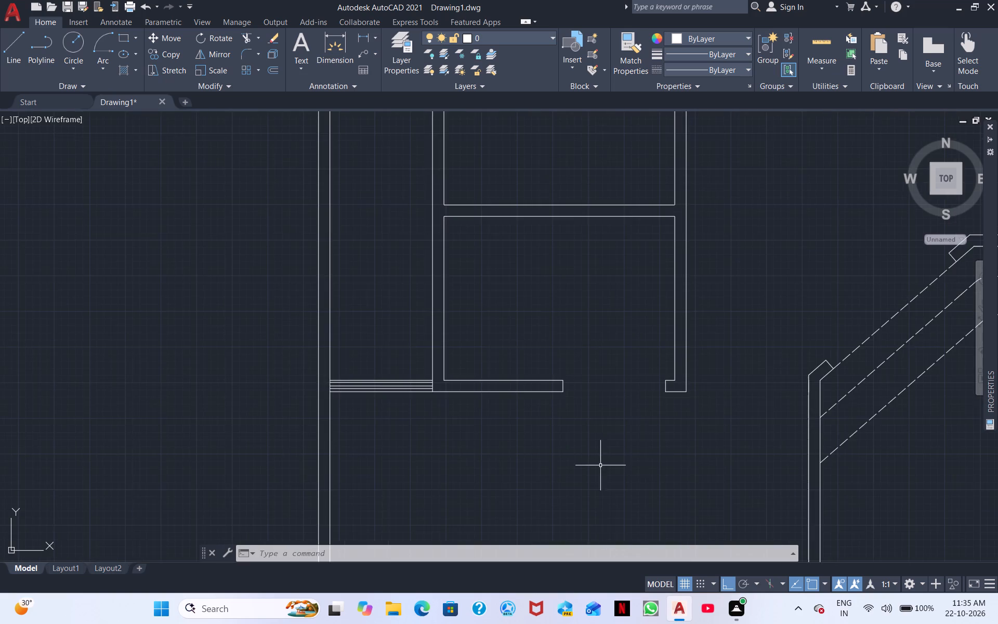
middle_click_drag(647, 452, 520, 506)
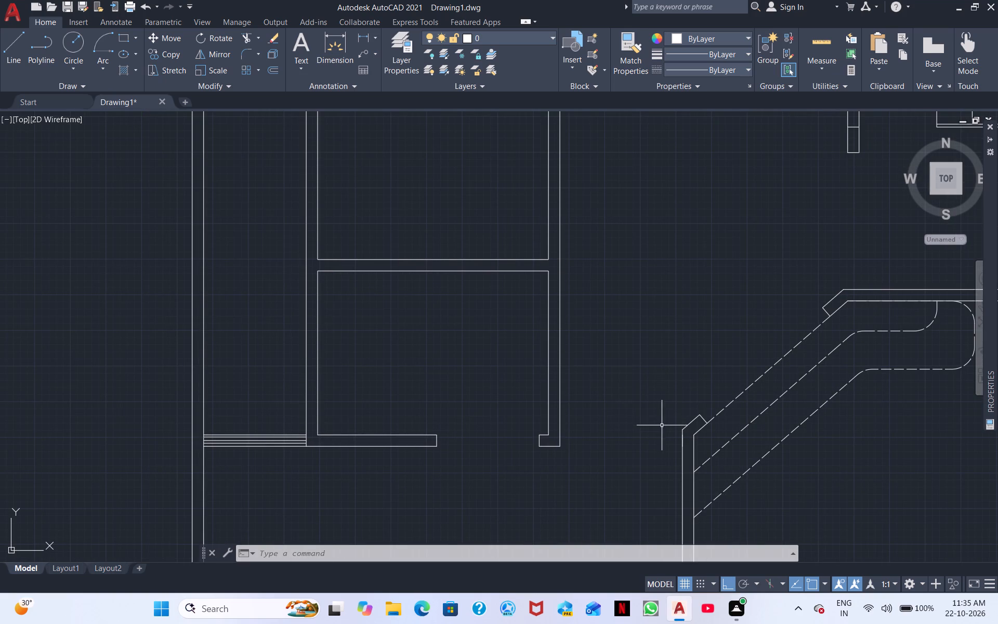
left_click(10, 63)
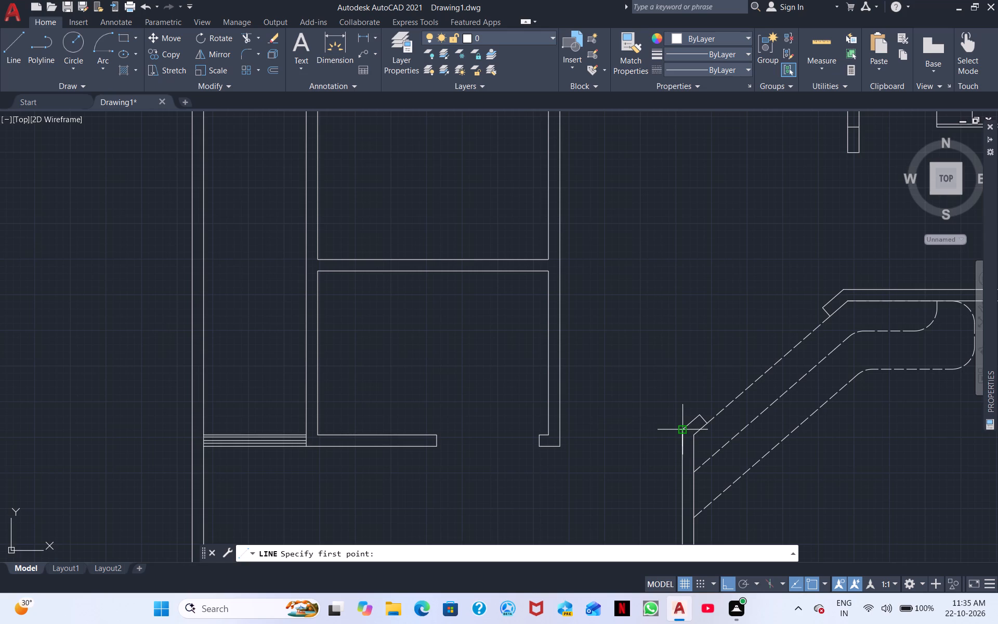
left_click(684, 428)
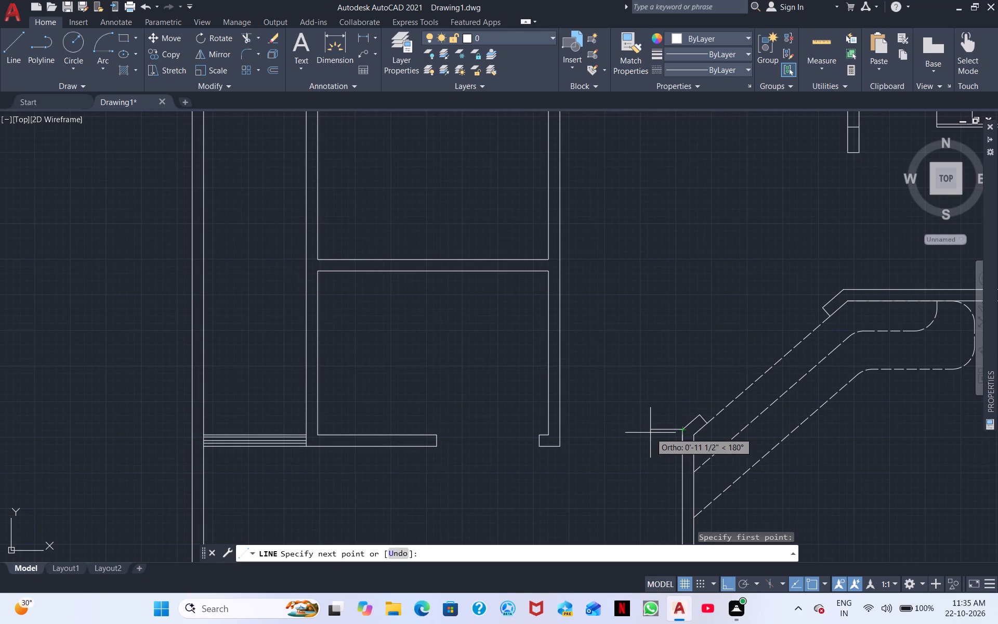
scroll(659, 432, "up", 3)
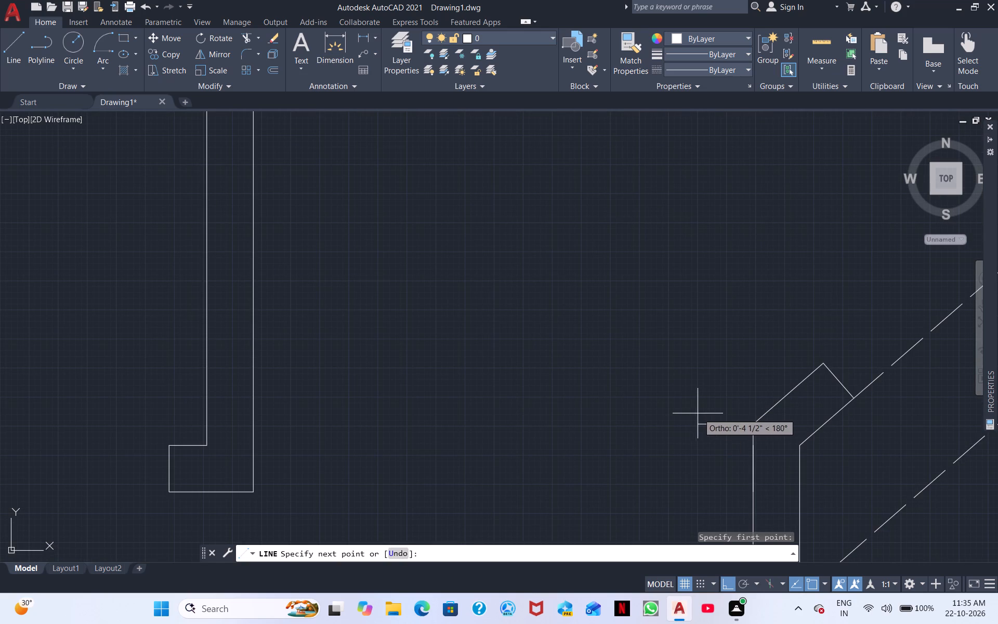
left_click(707, 431)
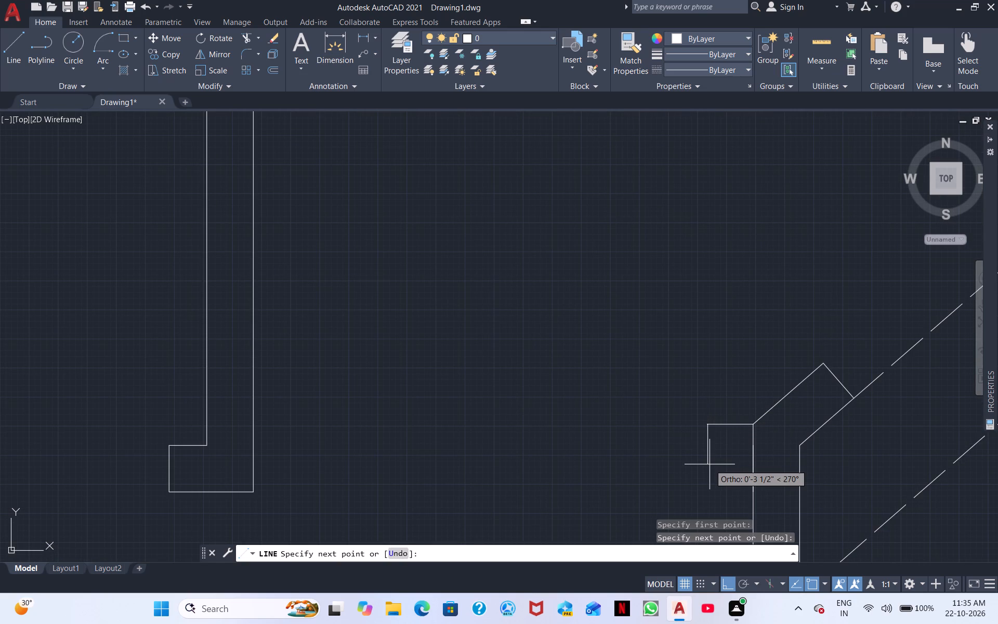
type("4\"")
key("Return")
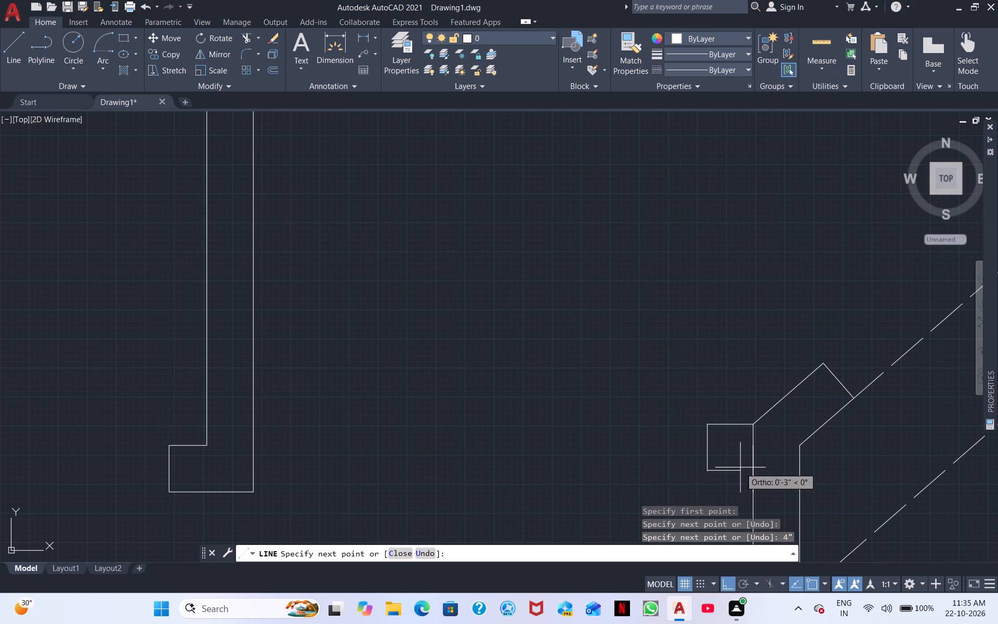
left_click(753, 468)
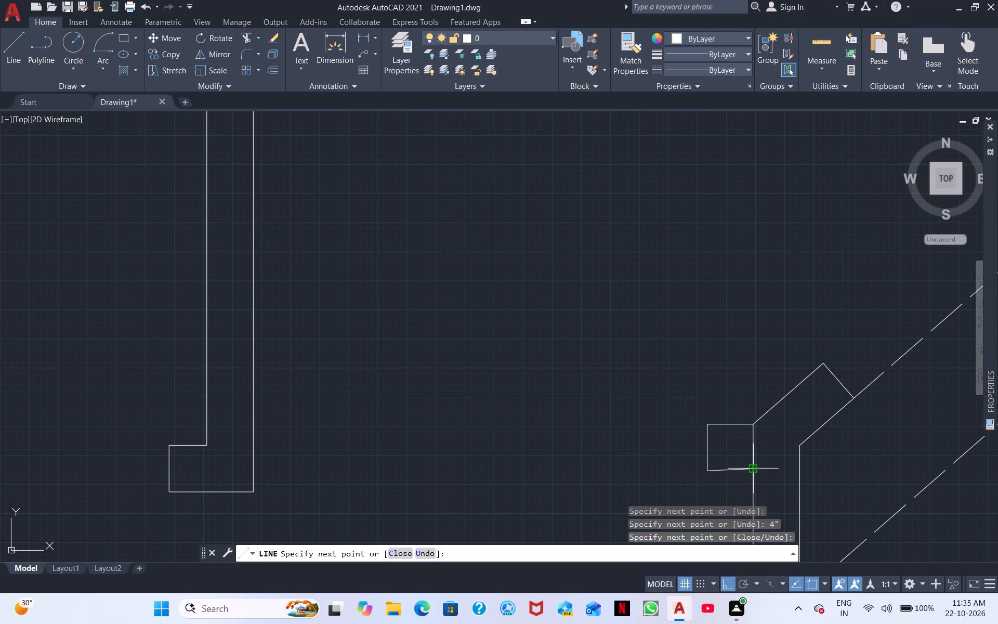
right_click(755, 468)
left_click(796, 311)
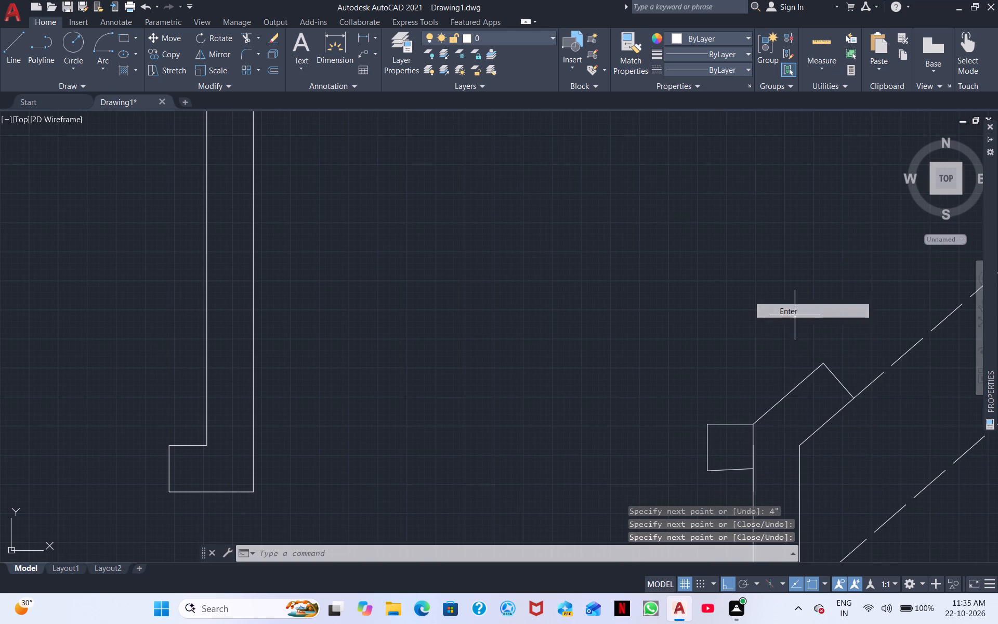
Erase the slanted bottom line of the new wall projection.
scroll(533, 354, "down", 2)
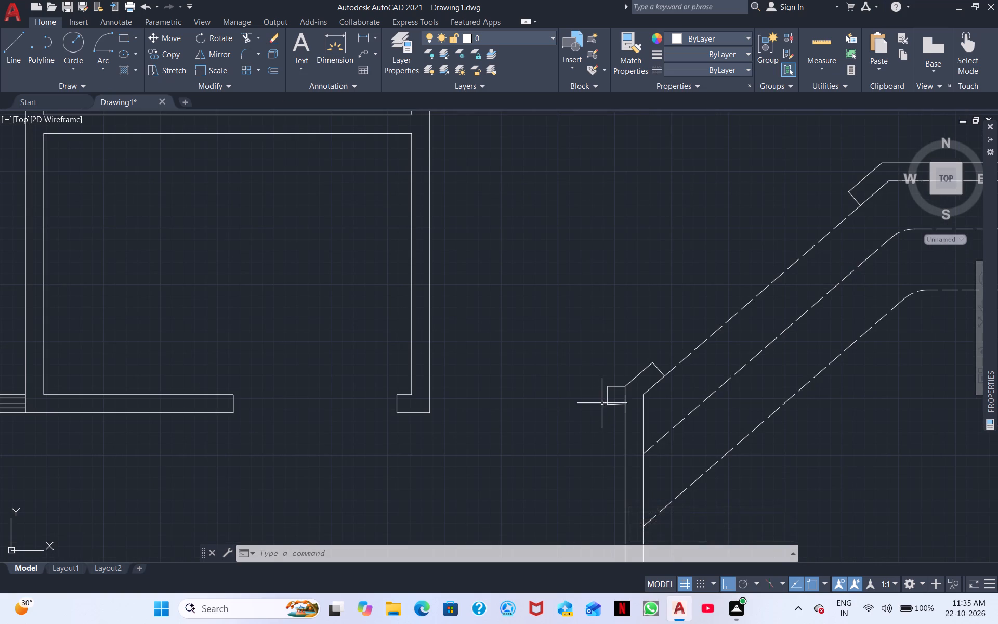
scroll(600, 409, "up", 2)
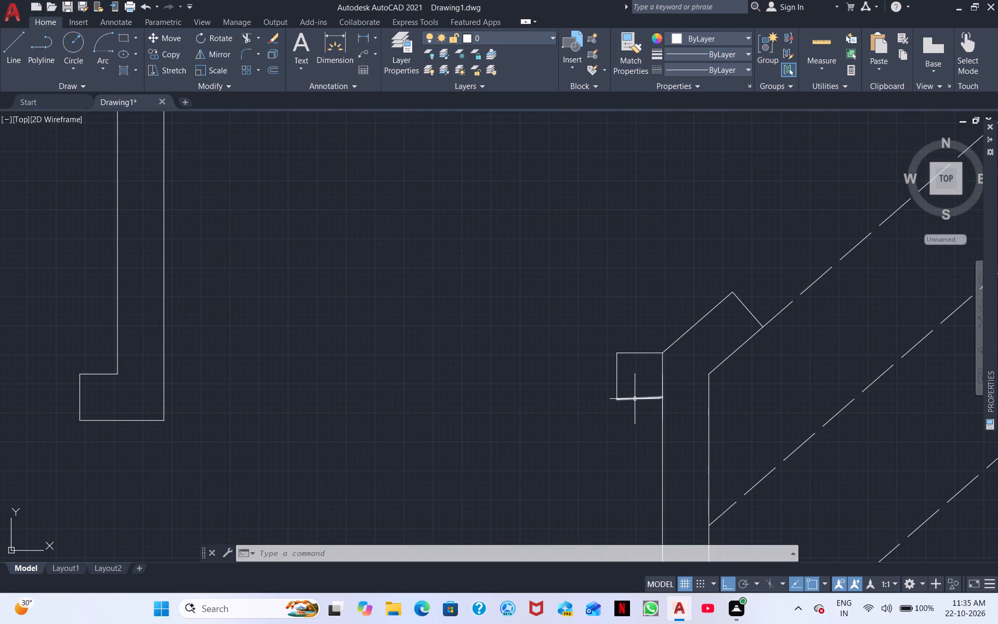
left_click(635, 399)
right_click(626, 423)
left_click(690, 177)
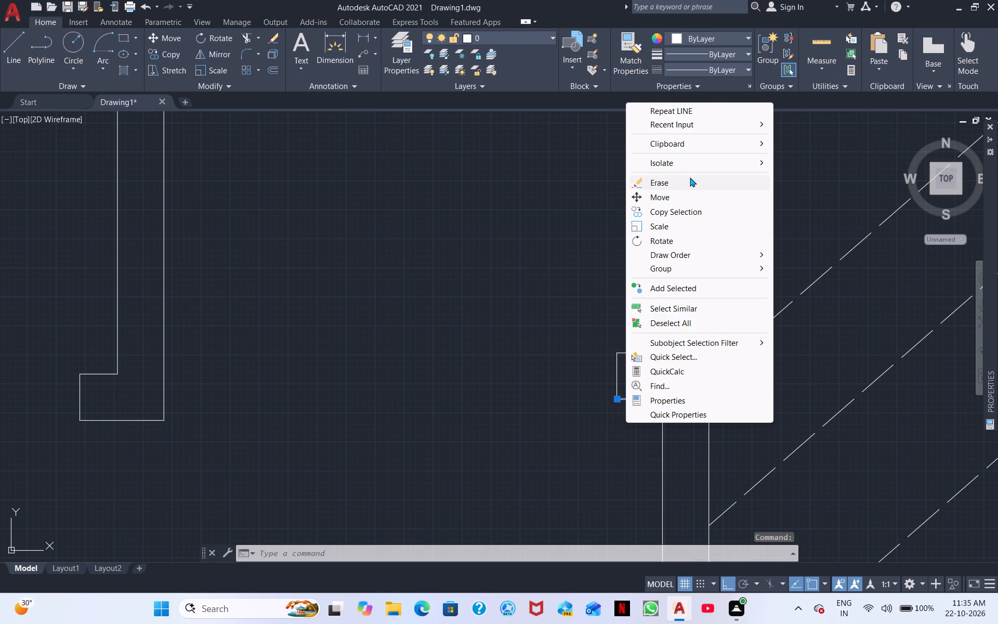
Draw a straight horizontal bottom line from the projection's lower corner to the wall face.
left_click(12, 55)
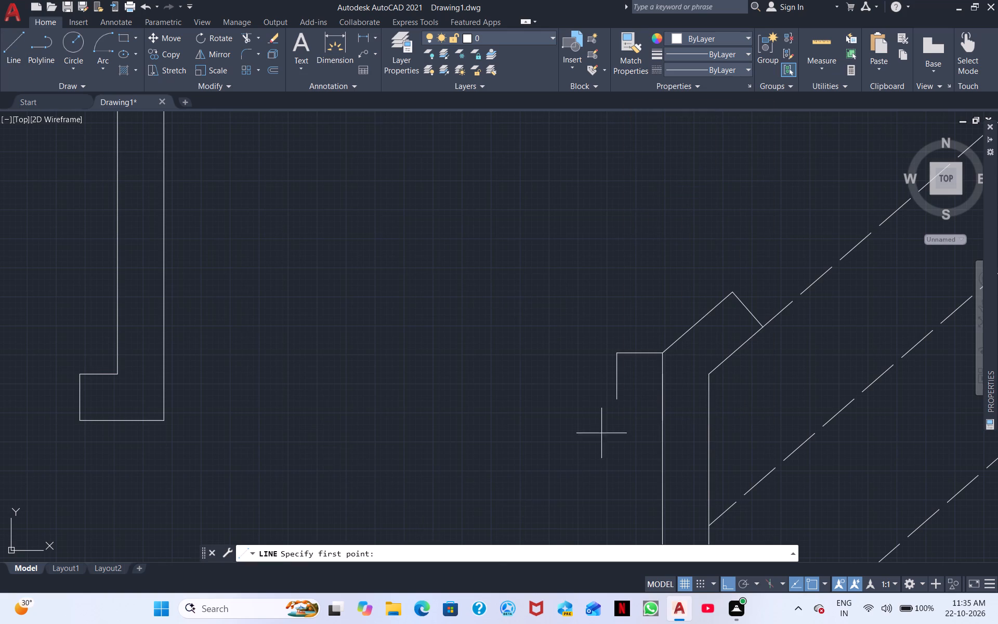
scroll(620, 396, "up", 3)
left_click(609, 407)
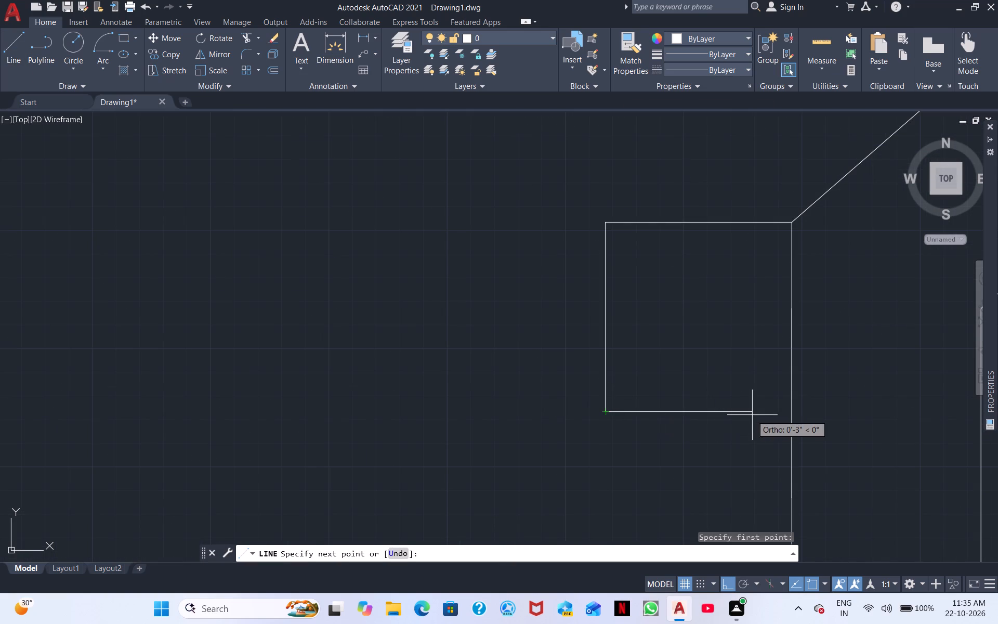
left_click(790, 413)
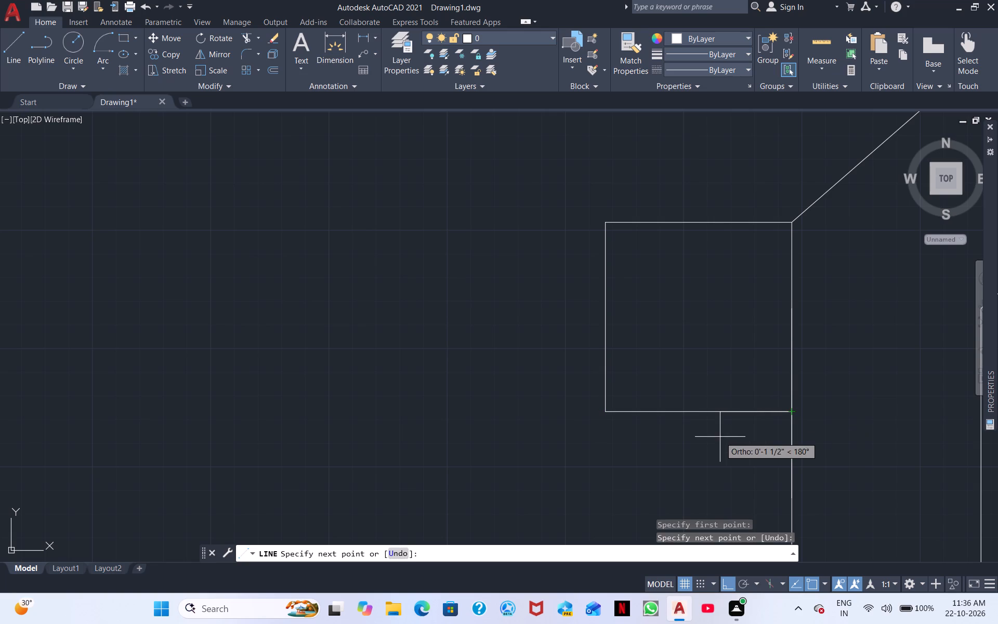
right_click(720, 437)
left_click(750, 443)
Trim the overlapping wall lines between the square projection and the wall so the two join.
scroll(750, 443, "down", 2)
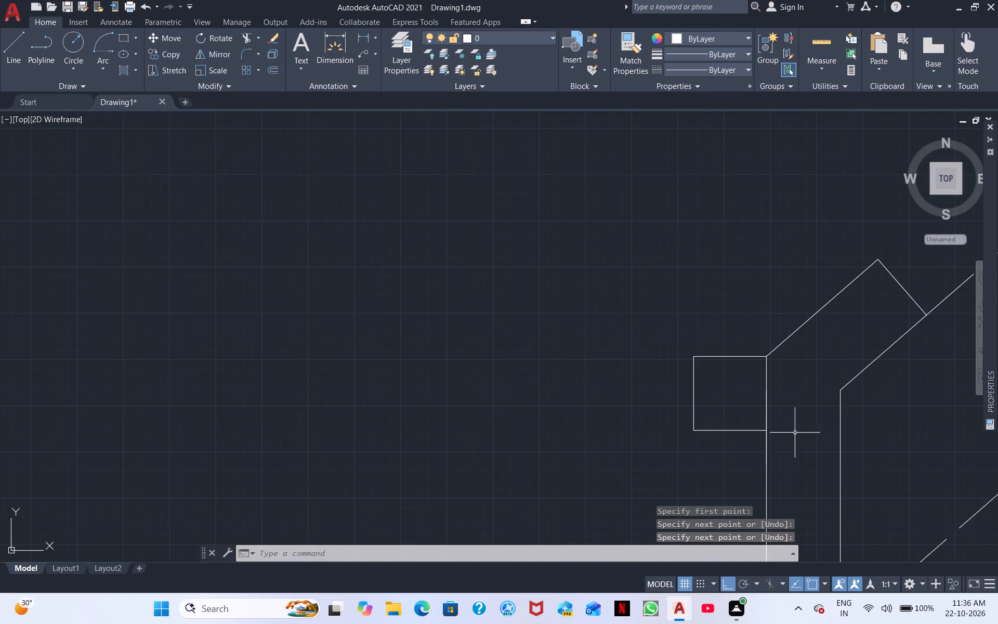
left_click(251, 43)
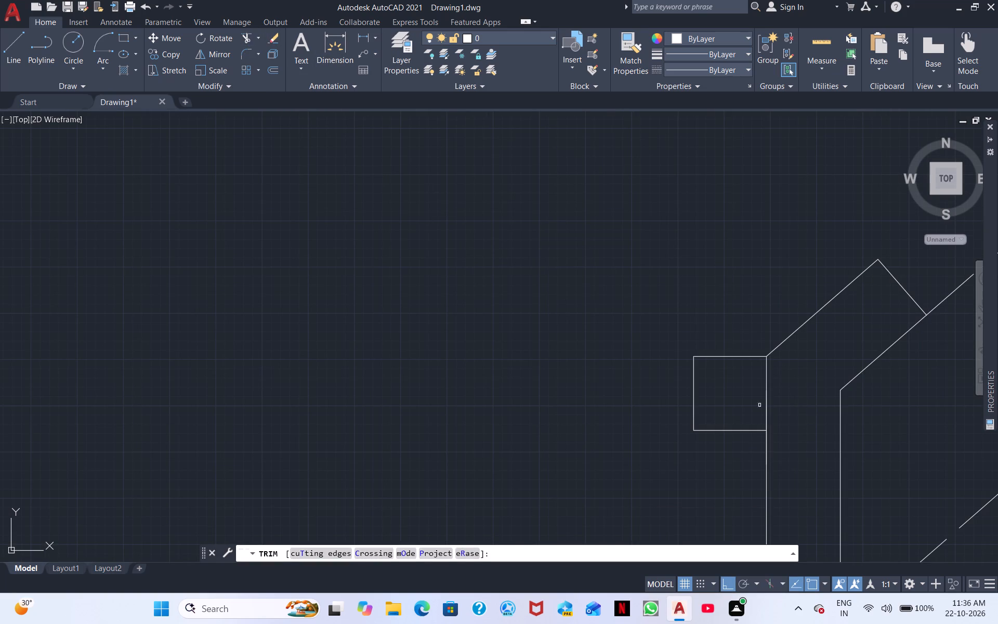
left_click(768, 396)
left_click(766, 398)
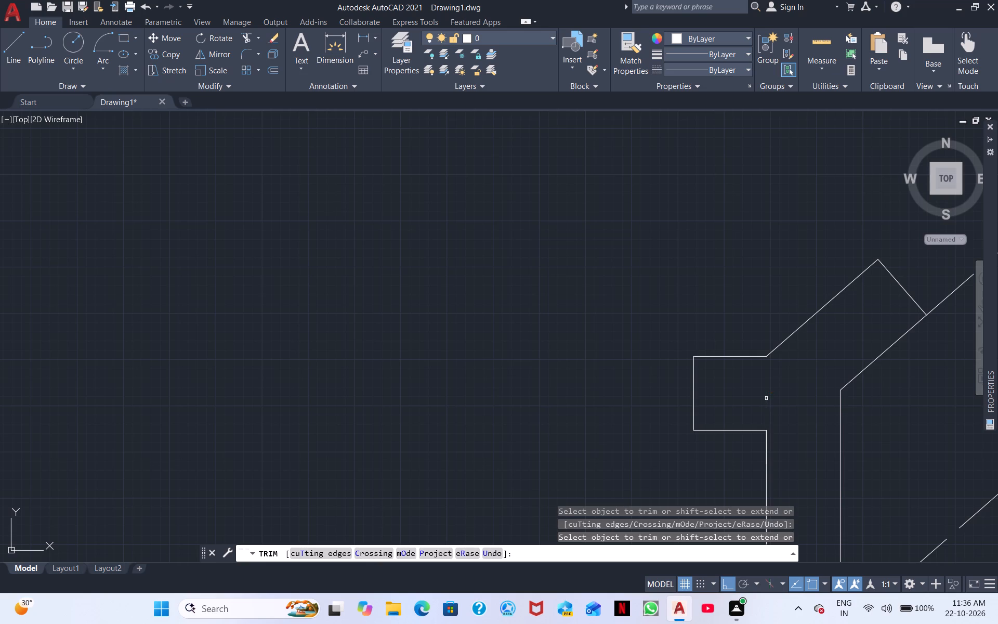
scroll(705, 404, "down", 3)
middle_click_drag(629, 445, 724, 323)
scroll(724, 321, "down", 1)
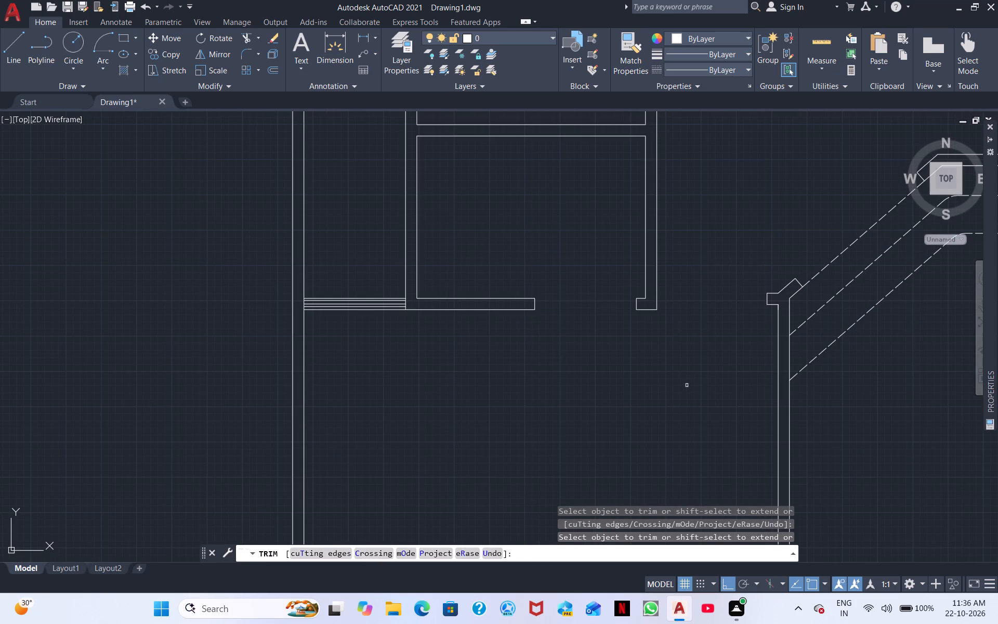
right_click(687, 385)
left_click(724, 395)
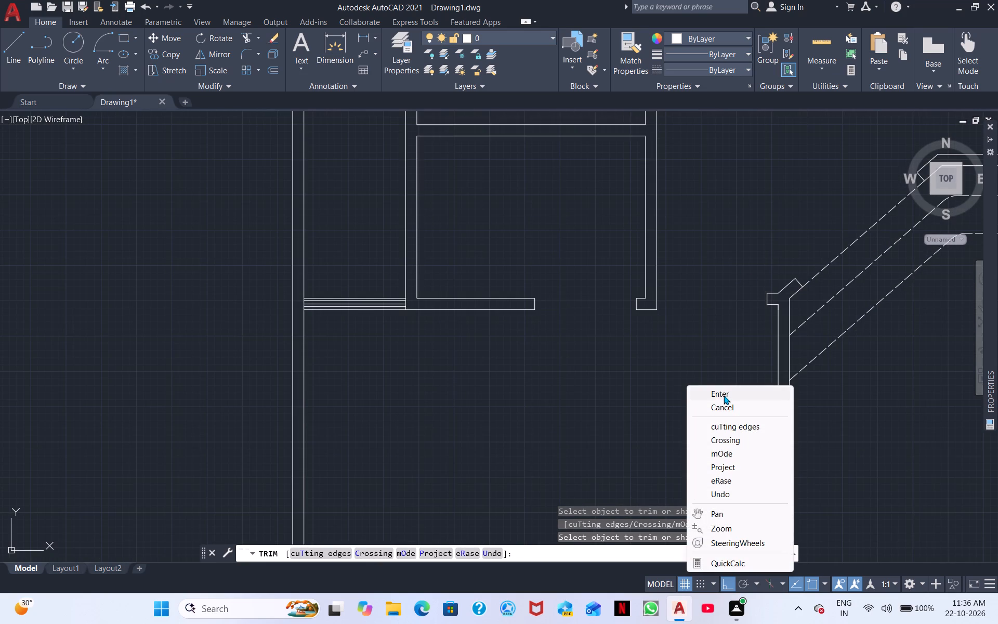
Examine the front rooms, the diagonal opening and the overall floor plan beside its copy.
scroll(576, 399, "down", 3)
scroll(536, 411, "up", 2)
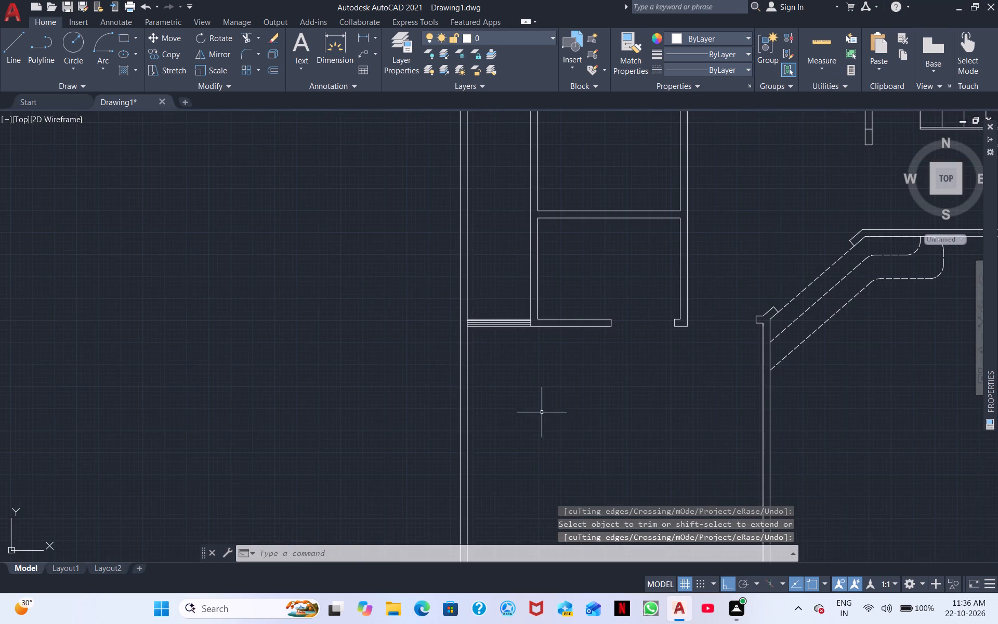
middle_click_drag(560, 437, 428, 422)
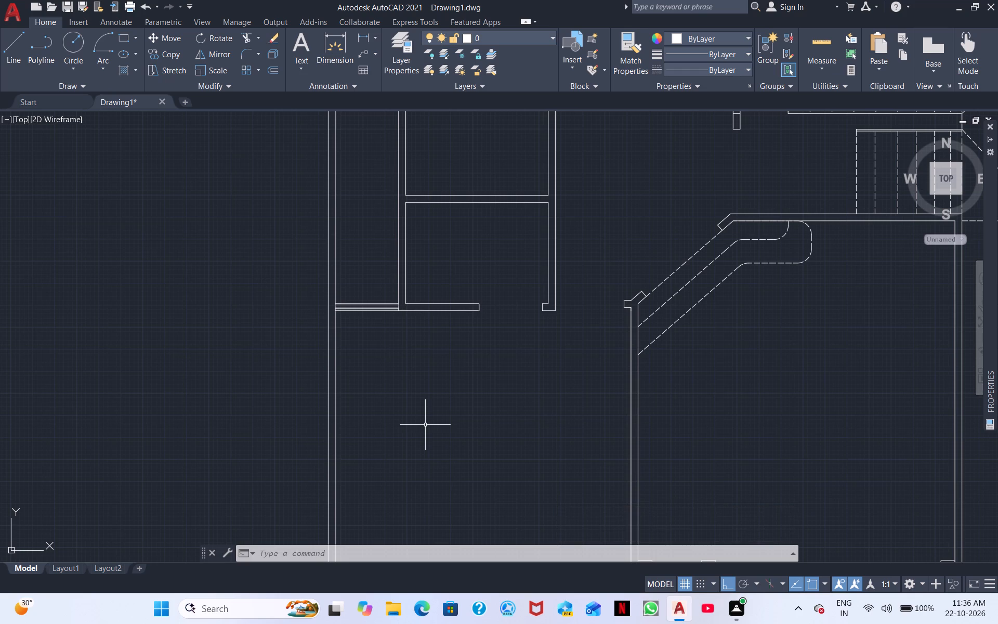
scroll(544, 417, "down", 1)
middle_click_drag(608, 446, 349, 371)
scroll(349, 372, "up", 1)
middle_click_drag(432, 357, 376, 503)
scroll(376, 503, "up", 1)
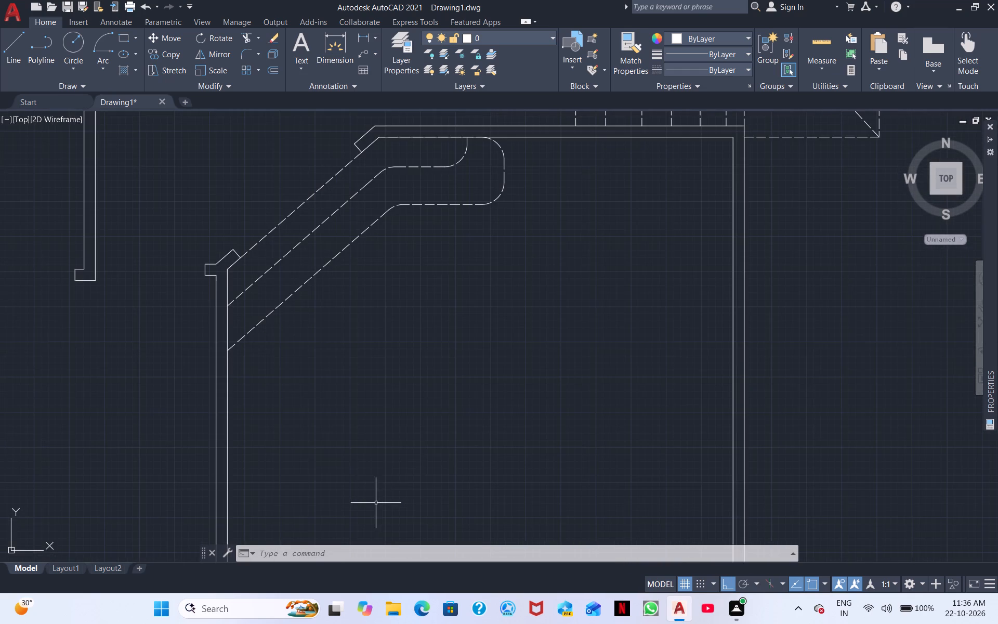
middle_click_drag(412, 453, 281, 545)
scroll(386, 466, "down", 2)
middle_click_drag(544, 440, 546, 515)
scroll(659, 387, "down", 2)
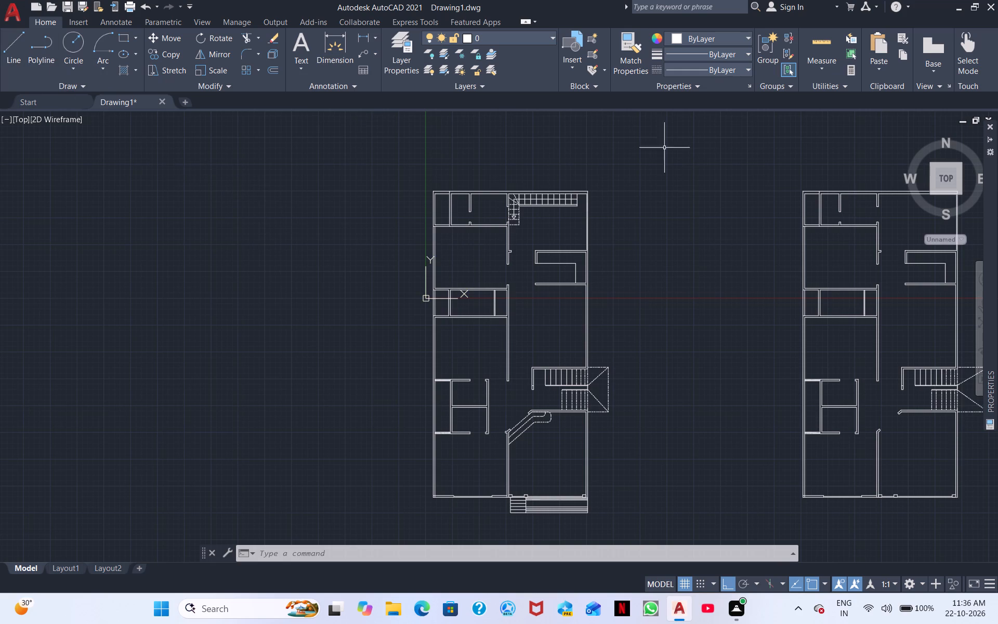
Set the current linetype to ACAD_ISO02W100.
left_click(689, 68)
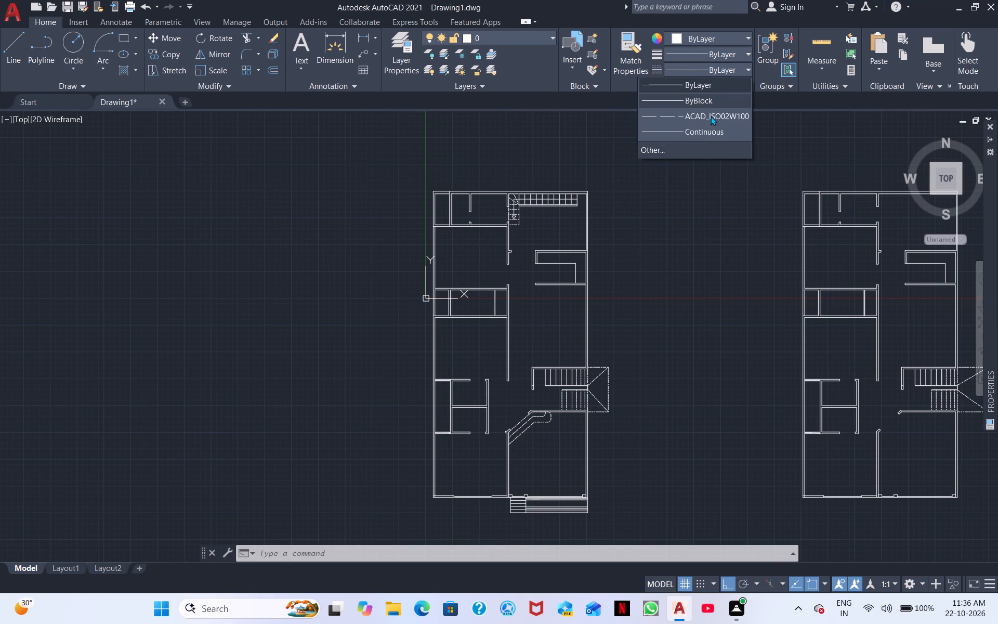
left_click(711, 116)
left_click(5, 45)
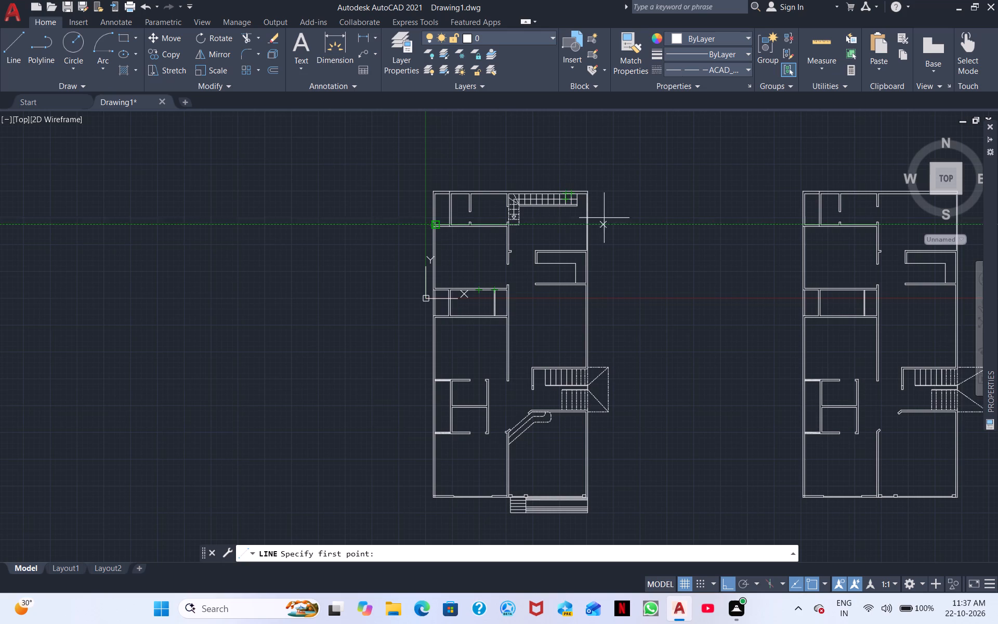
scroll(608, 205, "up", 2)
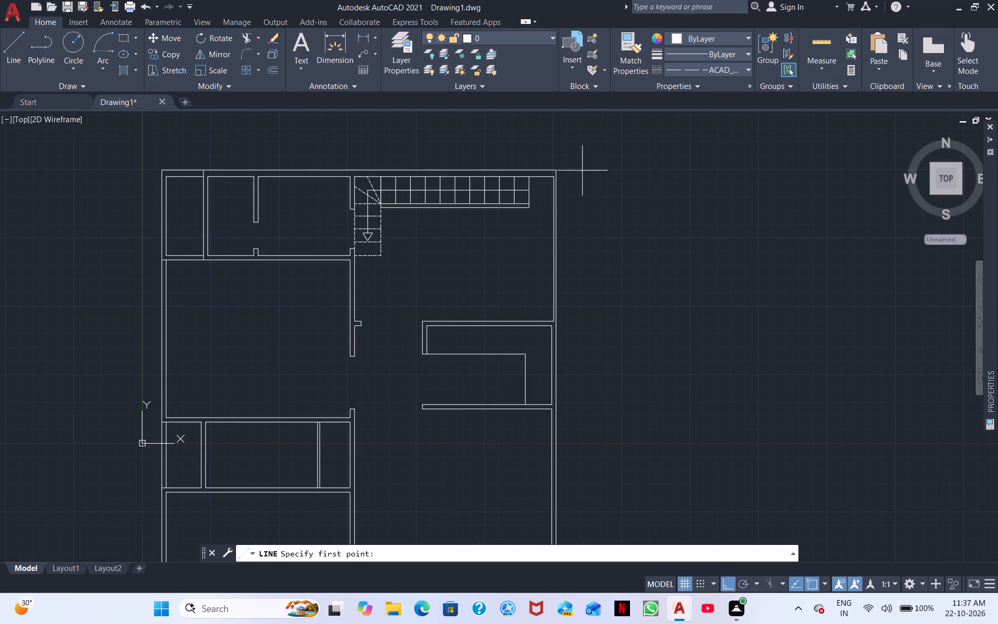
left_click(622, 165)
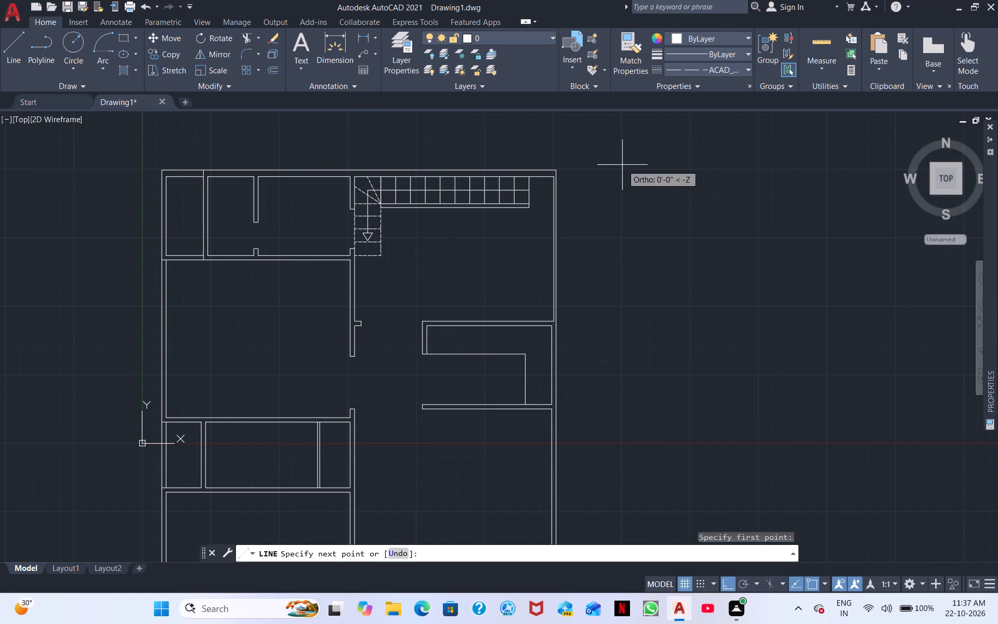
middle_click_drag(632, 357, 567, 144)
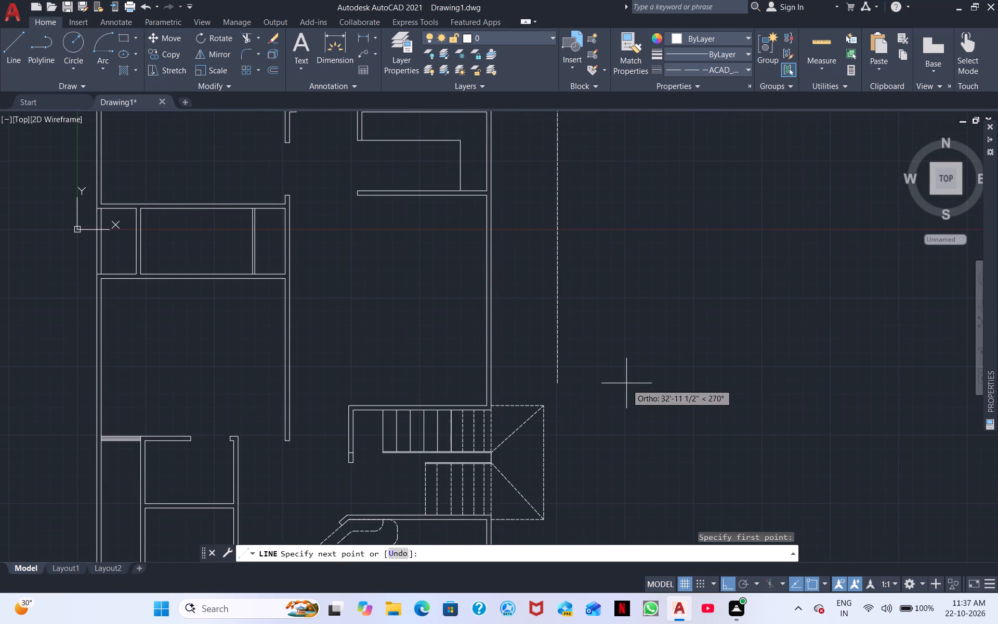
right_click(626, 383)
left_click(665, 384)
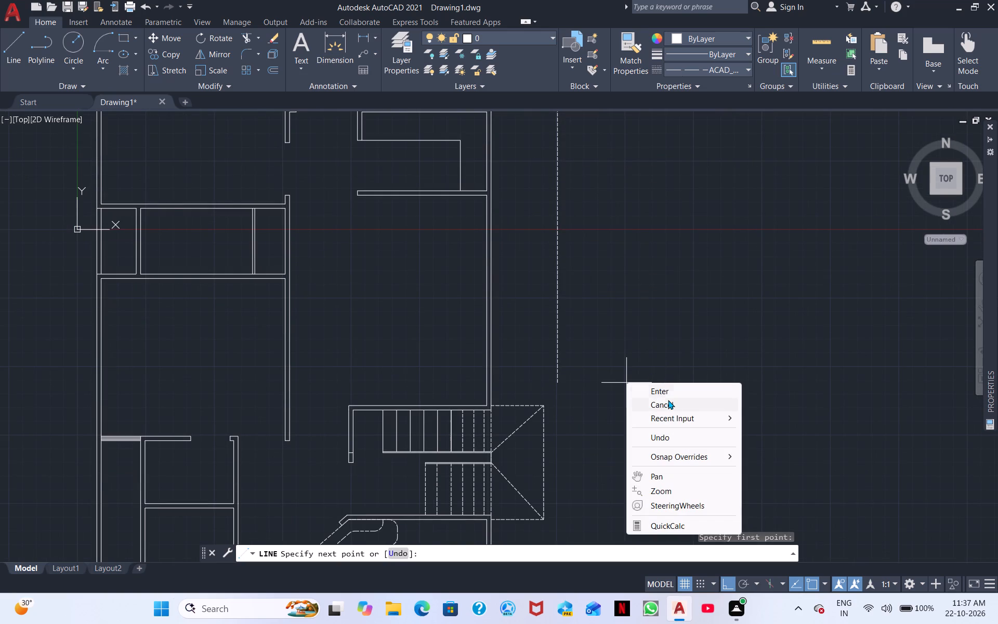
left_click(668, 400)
Draw a vertical dashed line about 62'-1" long outside the stair-side wall, from the plan's top edge to the front steps' bottom edge.
middle_click_drag(615, 317, 847, 346)
right_click_drag(858, 319, 855, 323)
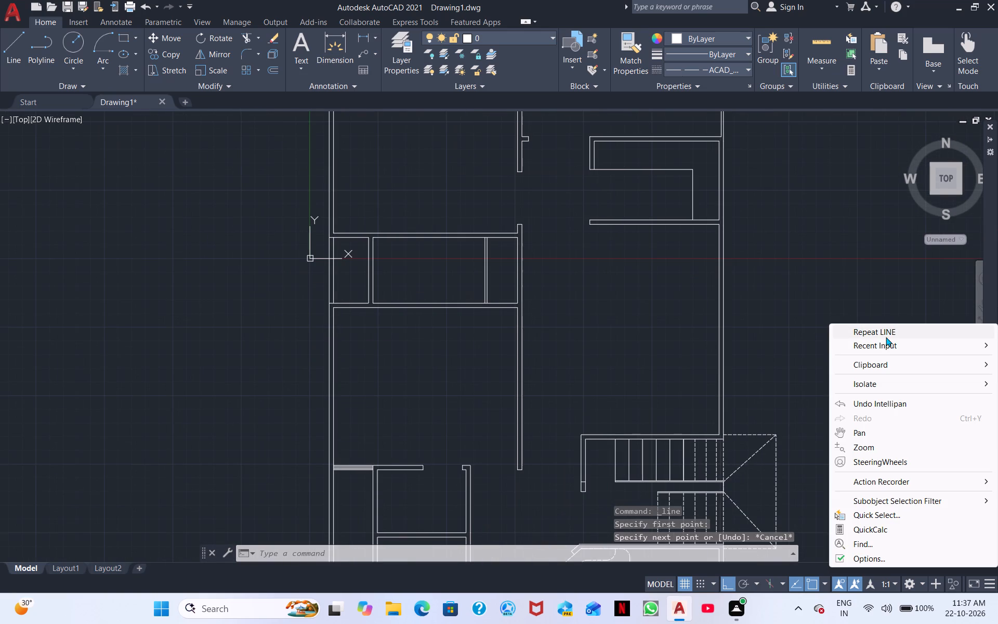
left_click(886, 333)
middle_click_drag(796, 315, 743, 445)
middle_click_drag(732, 444, 712, 286)
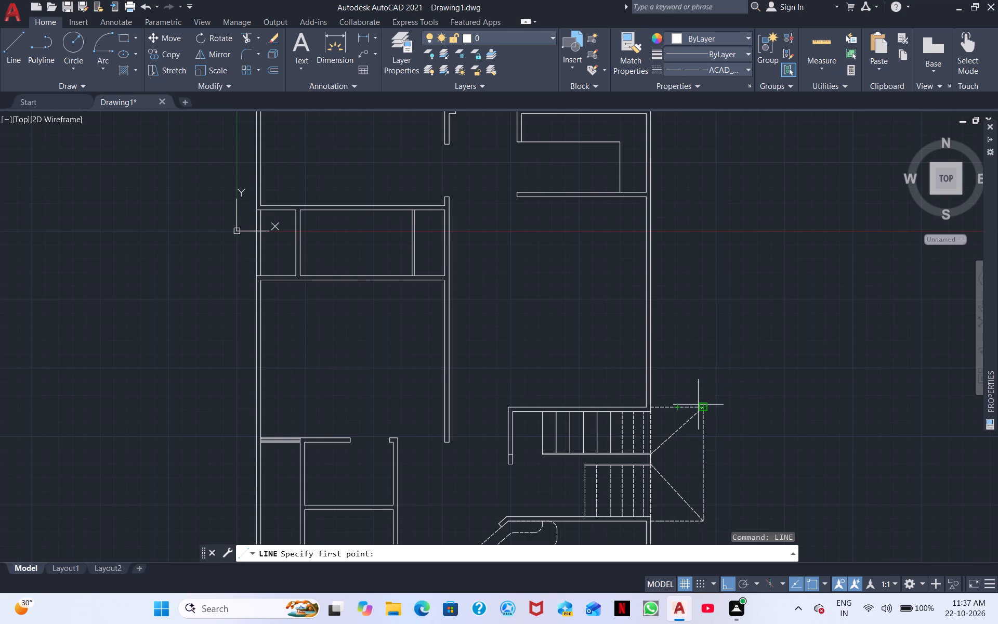
scroll(690, 407, "up", 4)
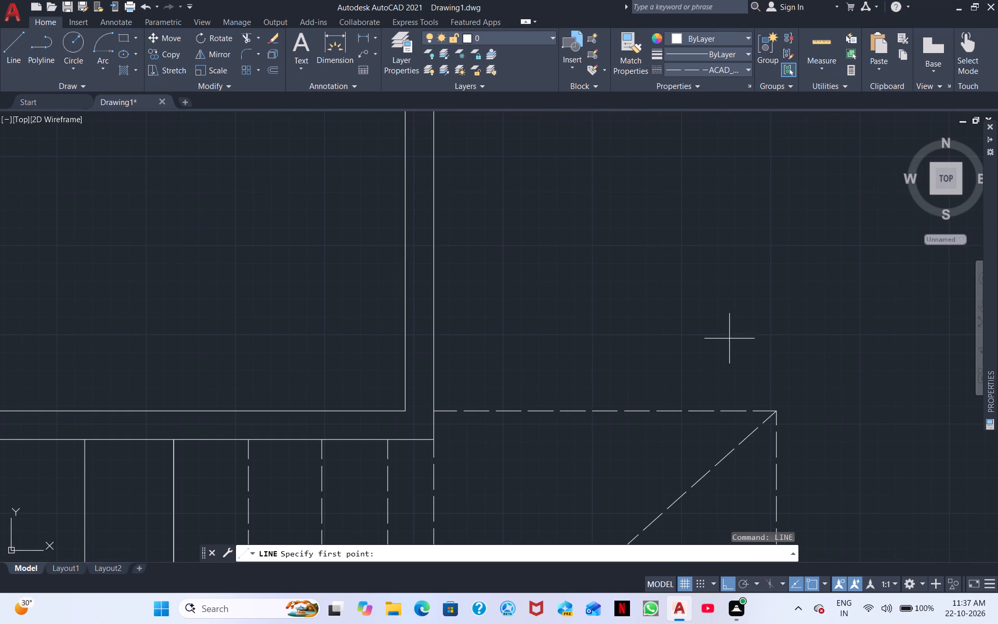
scroll(724, 316, "down", 4)
middle_click_drag(721, 226, 729, 282)
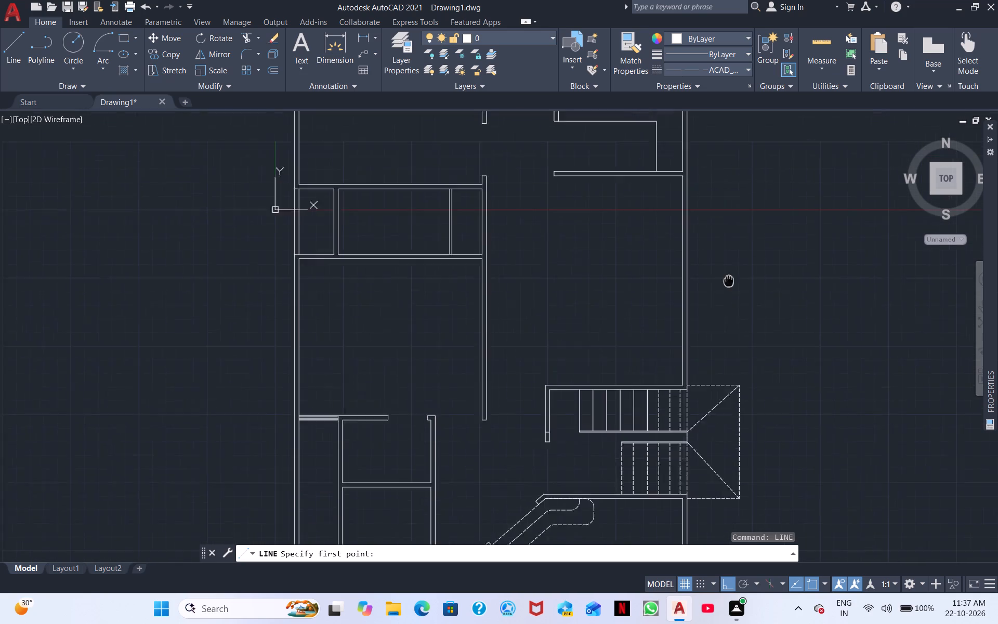
middle_click_drag(729, 282, 737, 324)
middle_click_drag(738, 199, 736, 284)
middle_click_drag(737, 223, 719, 315)
scroll(730, 246, "down", 1)
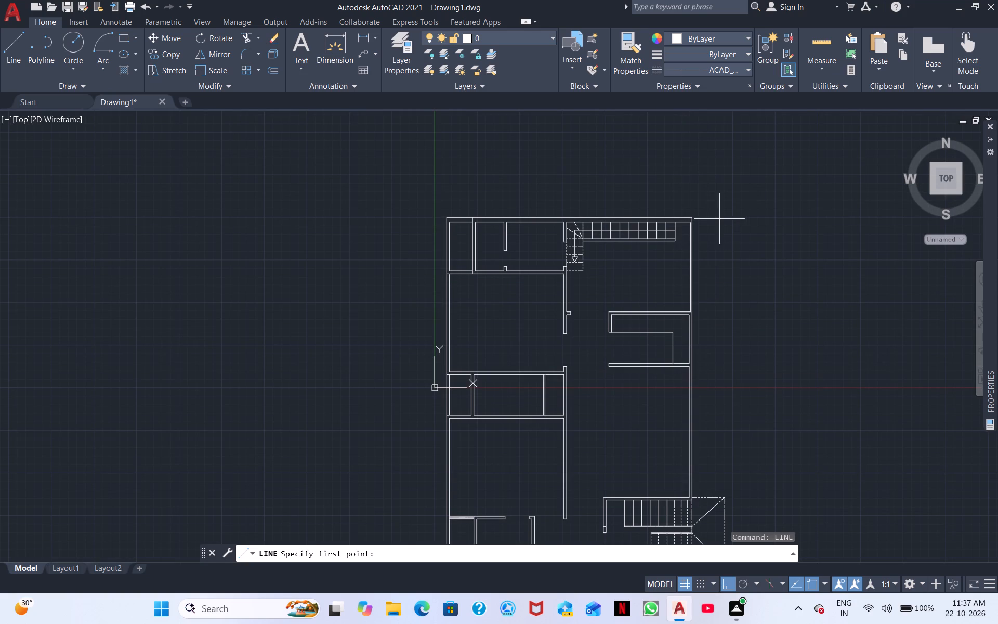
left_click(718, 219)
middle_click_drag(731, 516, 652, 245)
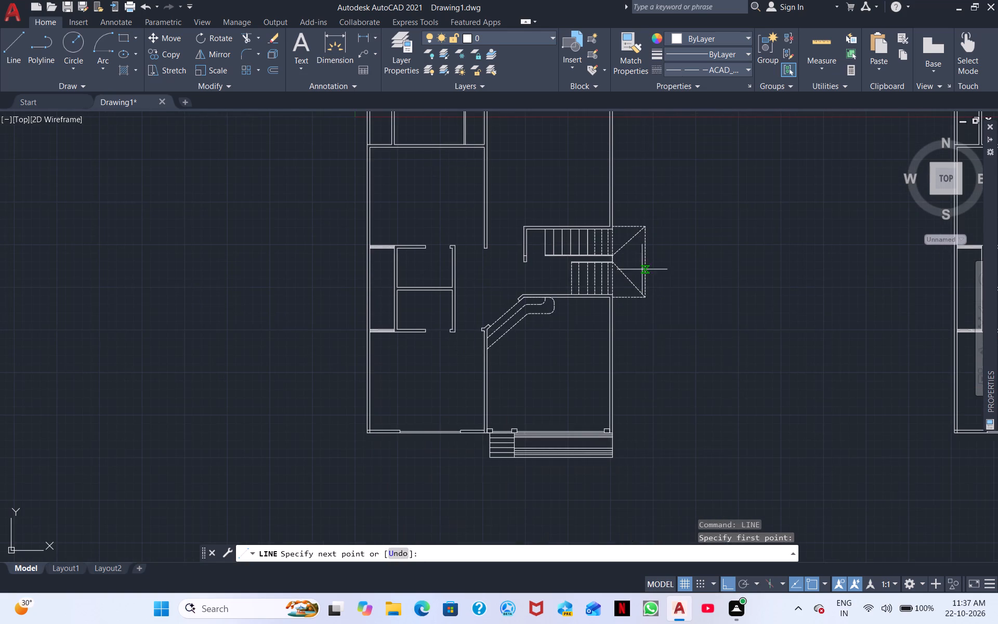
left_click(639, 457)
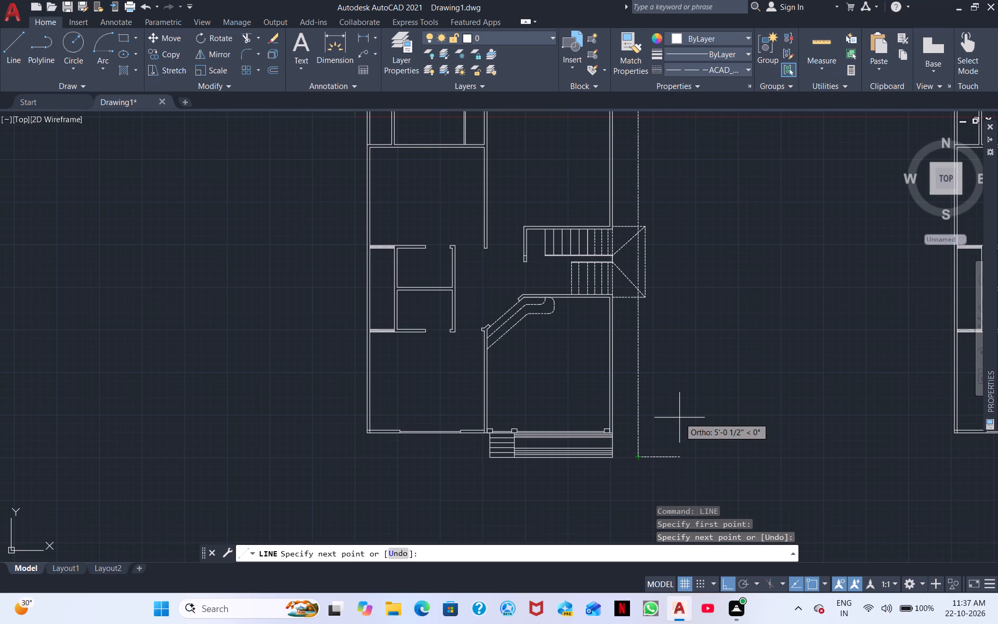
key("Escape")
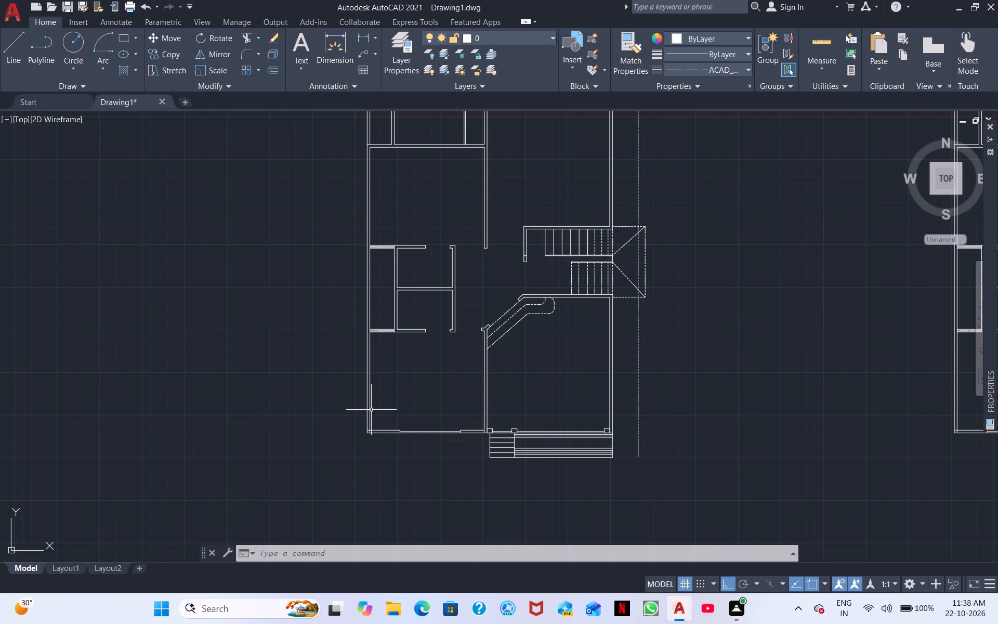
Trim away the short cross line inside the lower end of the wall stub beside the upper stair flight.
scroll(421, 398, "up", 1)
middle_click_drag(444, 395, 479, 530)
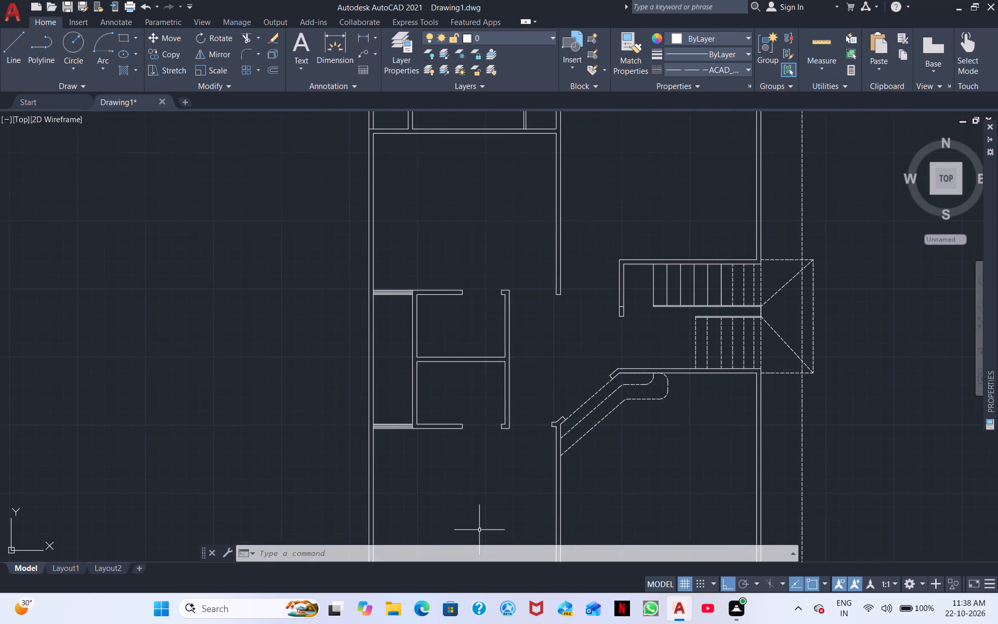
middle_click_drag(468, 480, 357, 508)
scroll(357, 508, "down", 2)
middle_click_drag(598, 468, 474, 461)
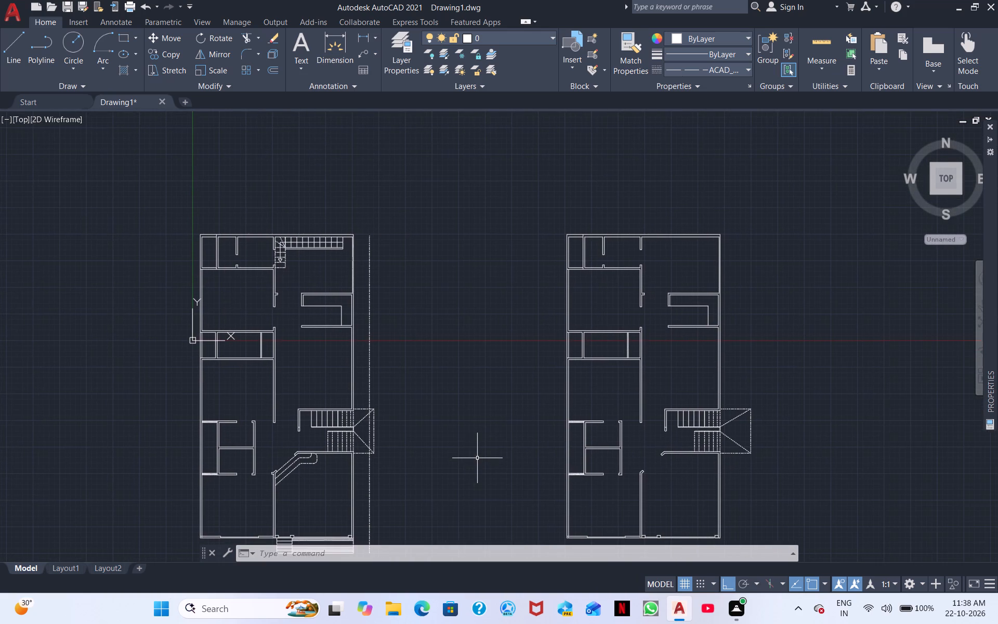
scroll(478, 458, "up", 2)
middle_click_drag(456, 453, 700, 458)
middle_click_drag(573, 438, 580, 442)
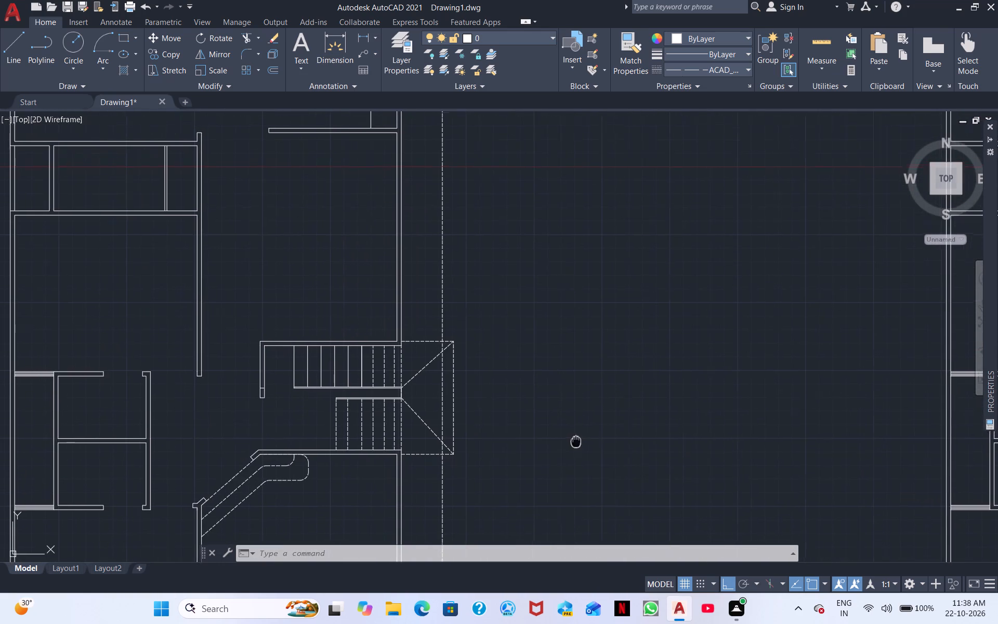
middle_click_drag(580, 442, 797, 427)
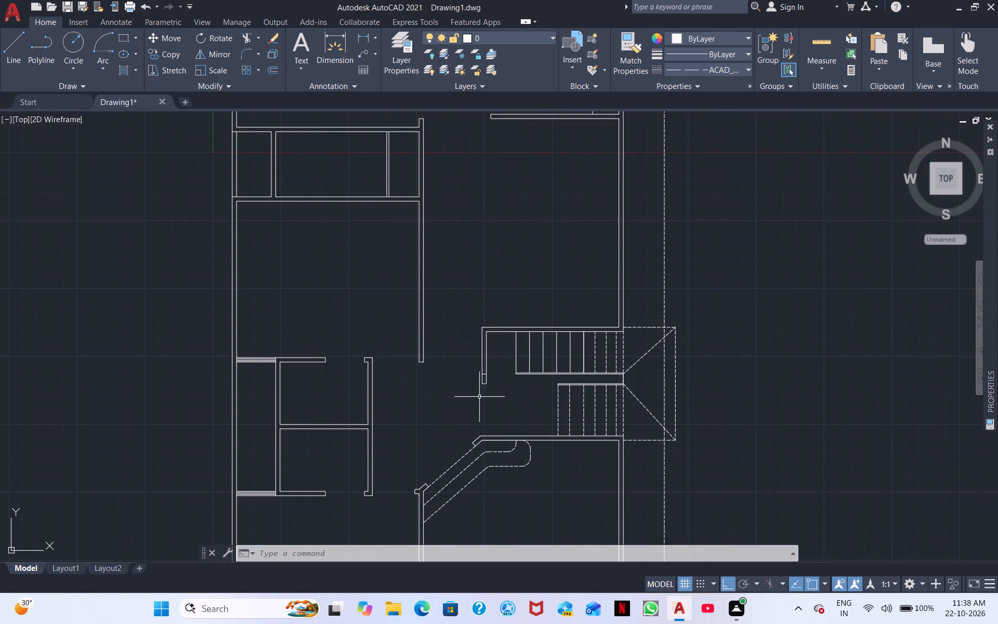
scroll(478, 397, "up", 3)
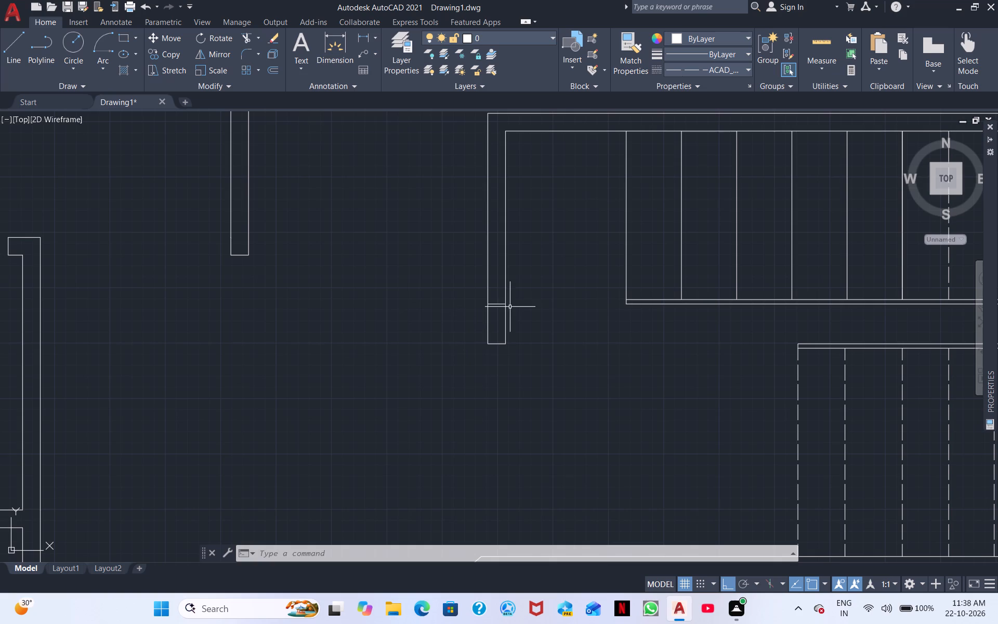
left_click(245, 37)
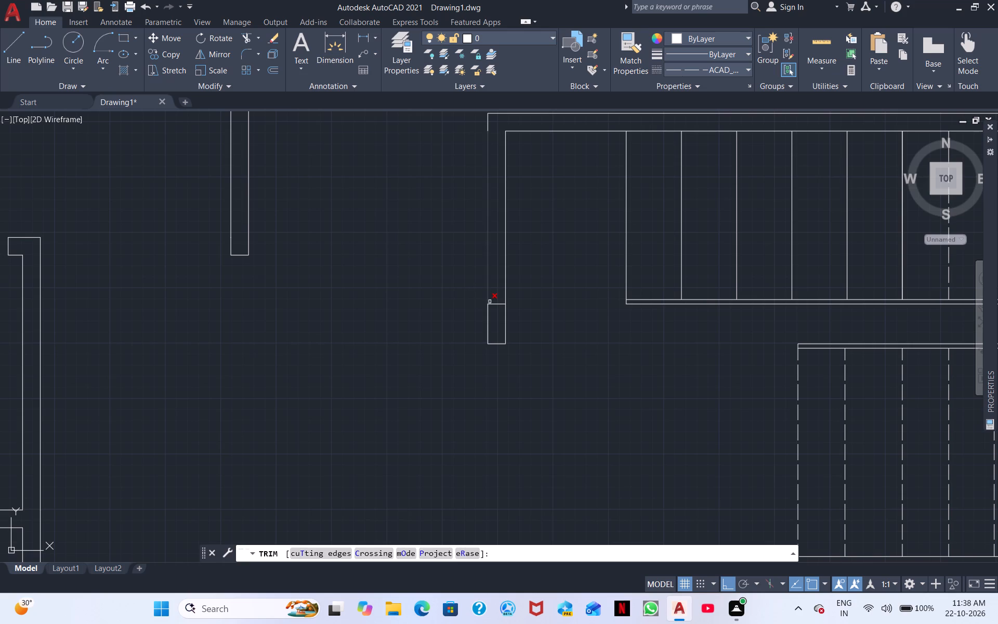
left_click(497, 303)
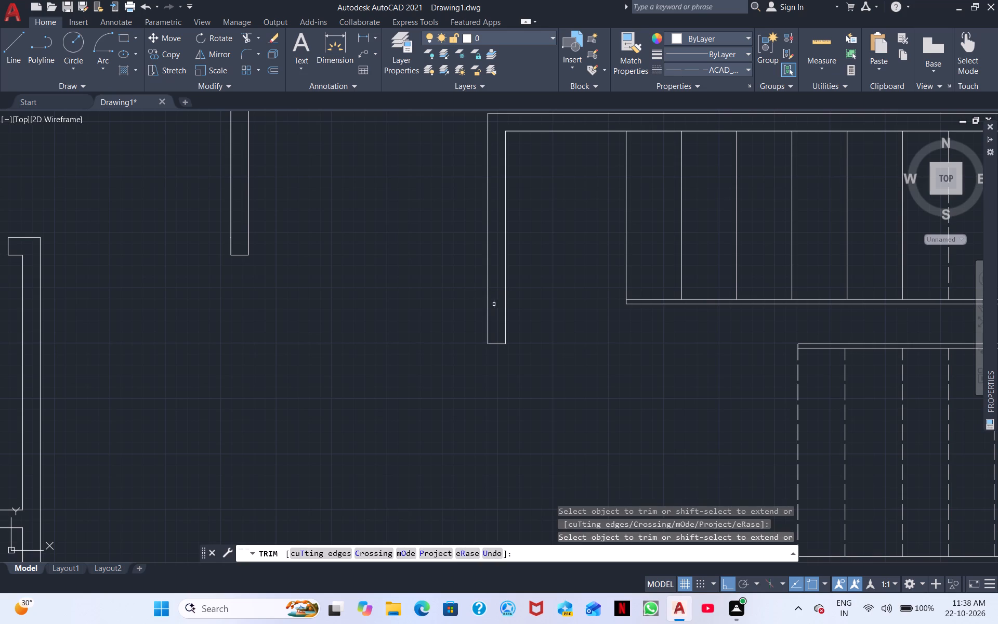
right_click(439, 310)
left_click(476, 319)
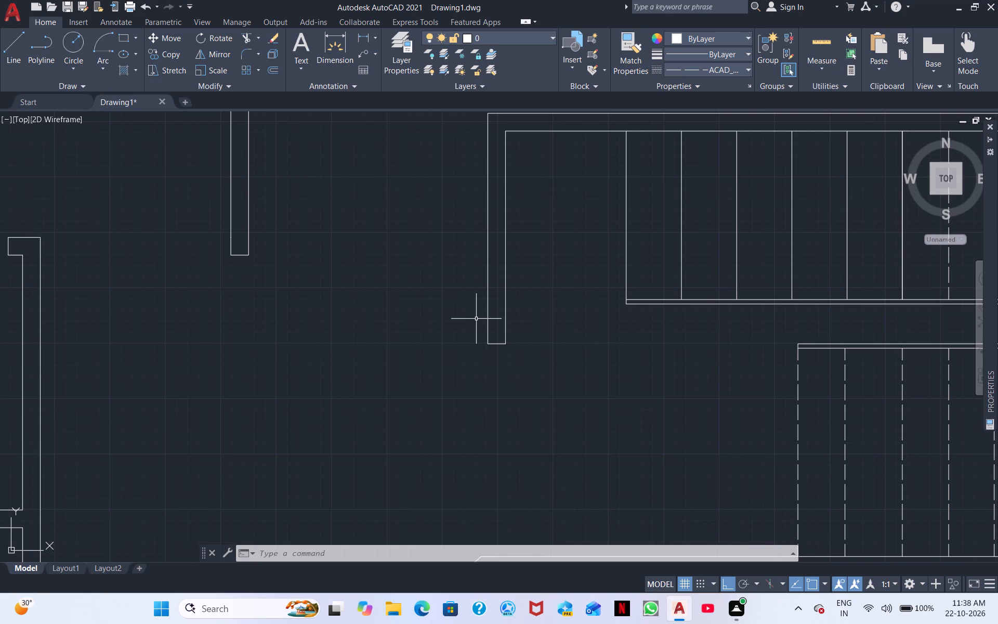
Start a hatch with the ANSI32 pattern and pick inside the outer wall opposite the stair side.
scroll(494, 309, "down", 3)
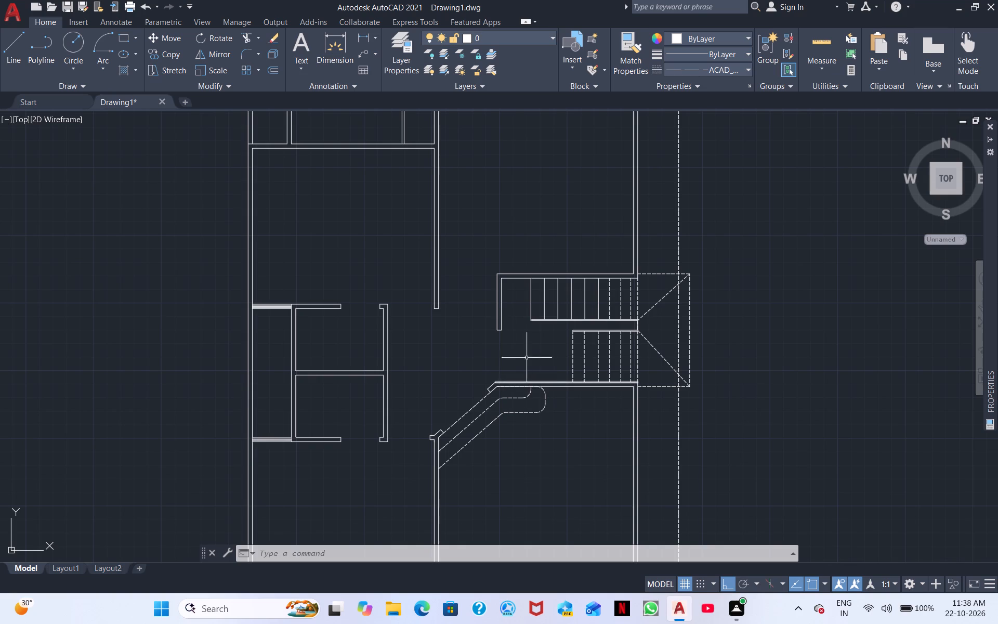
middle_click_drag(476, 296, 729, 265)
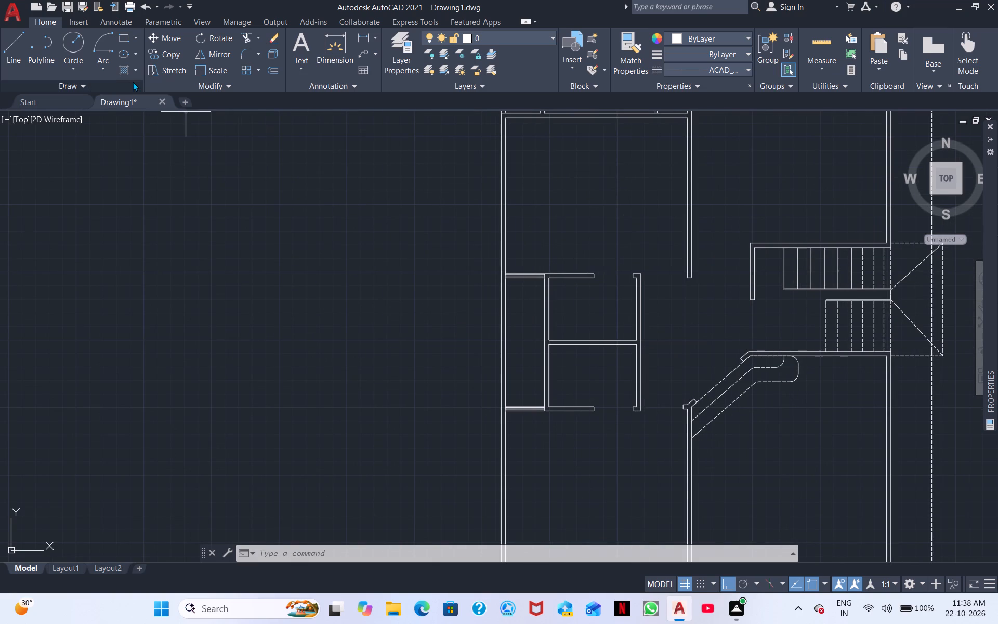
left_click(125, 73)
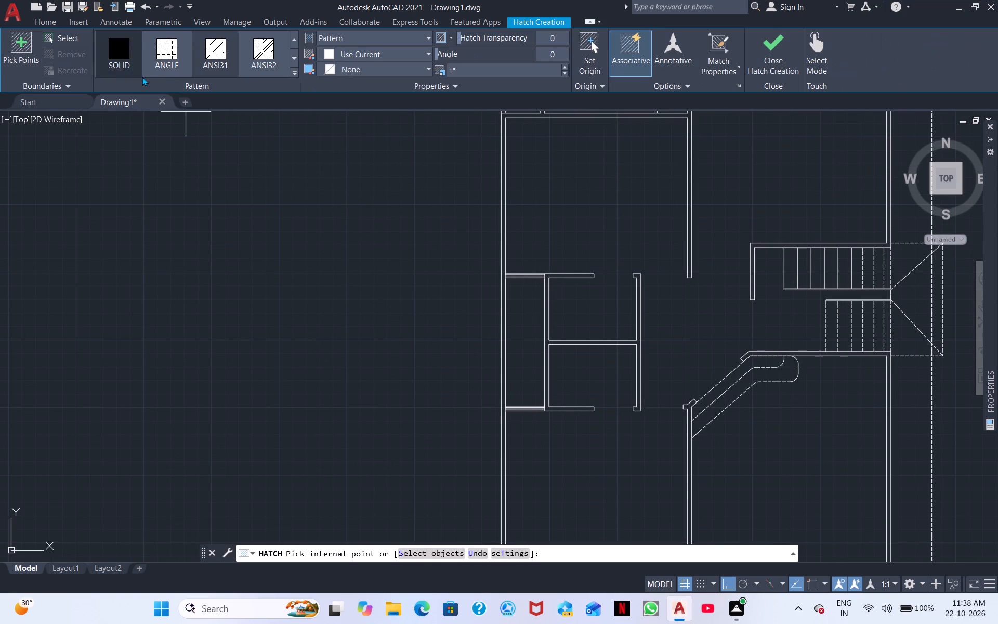
left_click(266, 63)
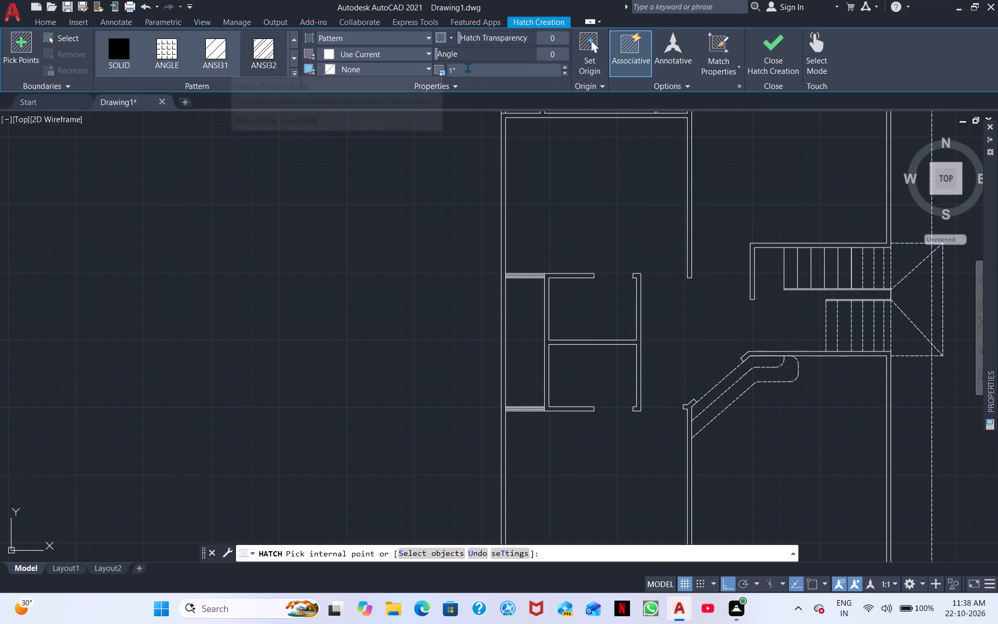
left_click(503, 178)
Set the wall hatch scale to 5.3.
scroll(518, 175, "down", 1)
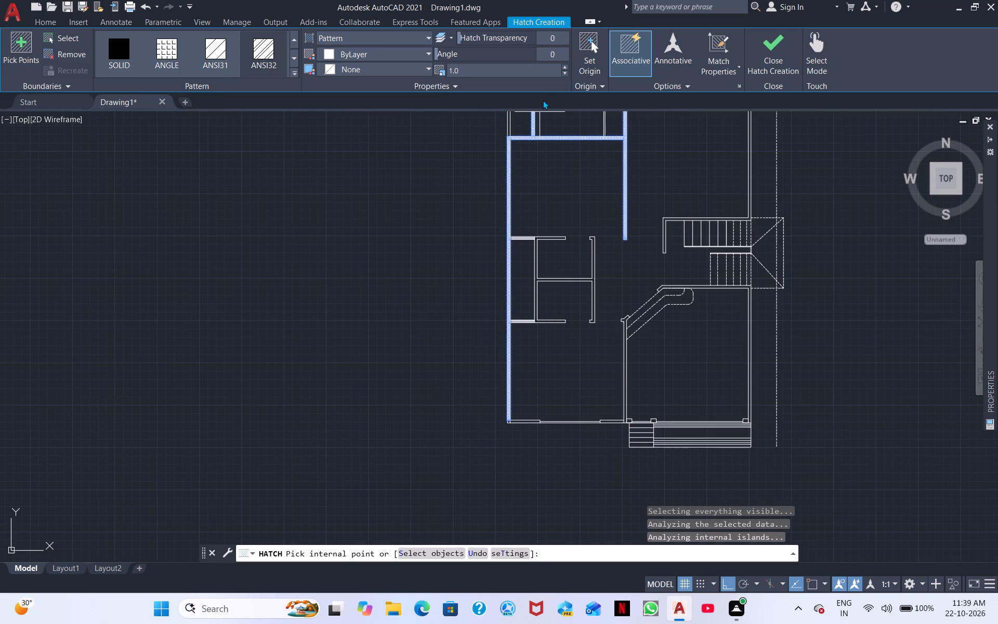
scroll(550, 81, "up", 2)
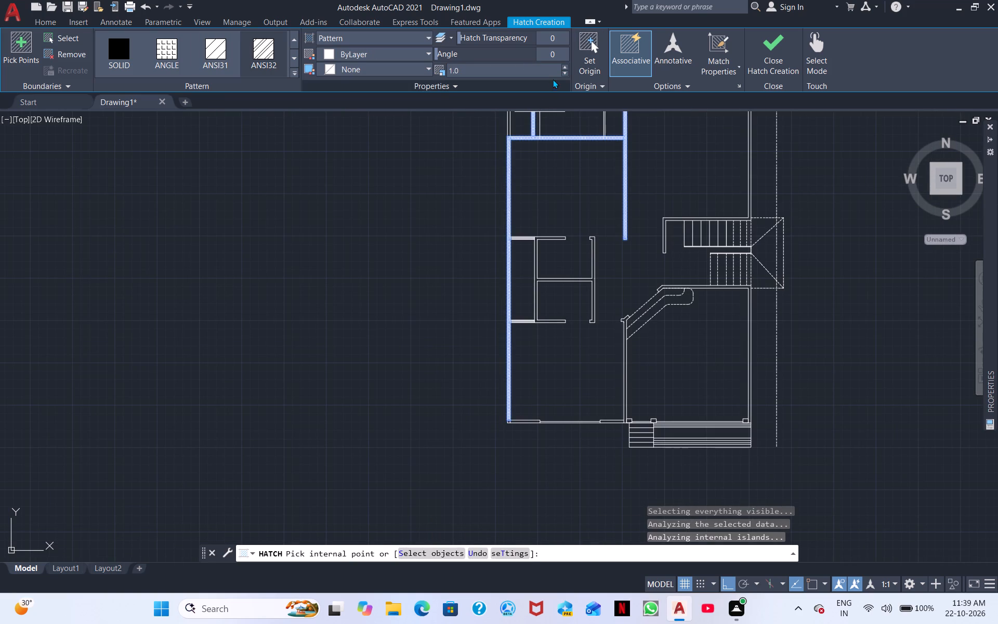
triple_click(565, 65)
triple_click(565, 64)
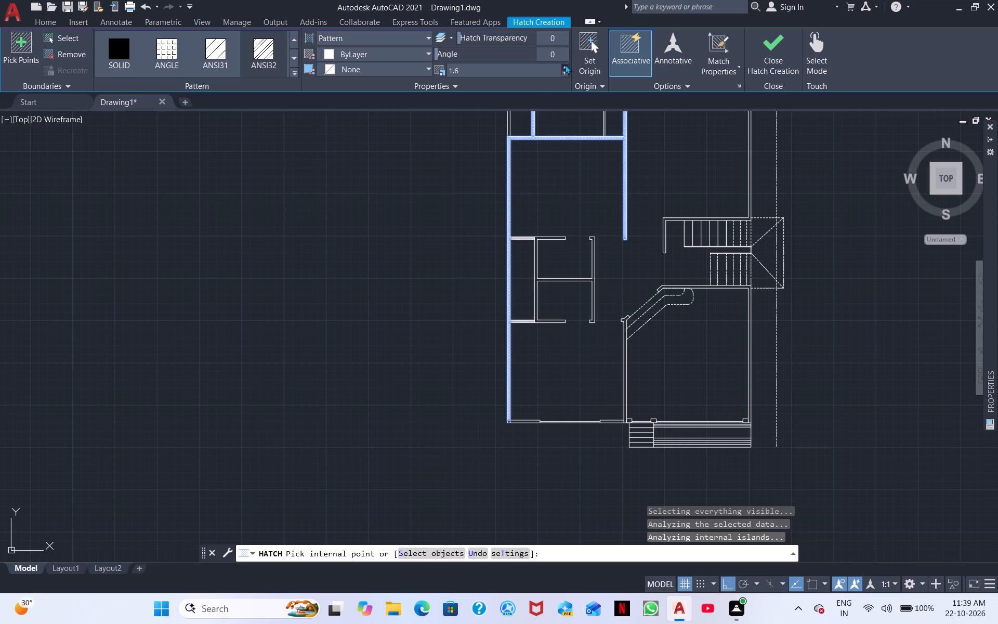
triple_click(565, 64)
triple_click(565, 64)
triple_click(565, 64)
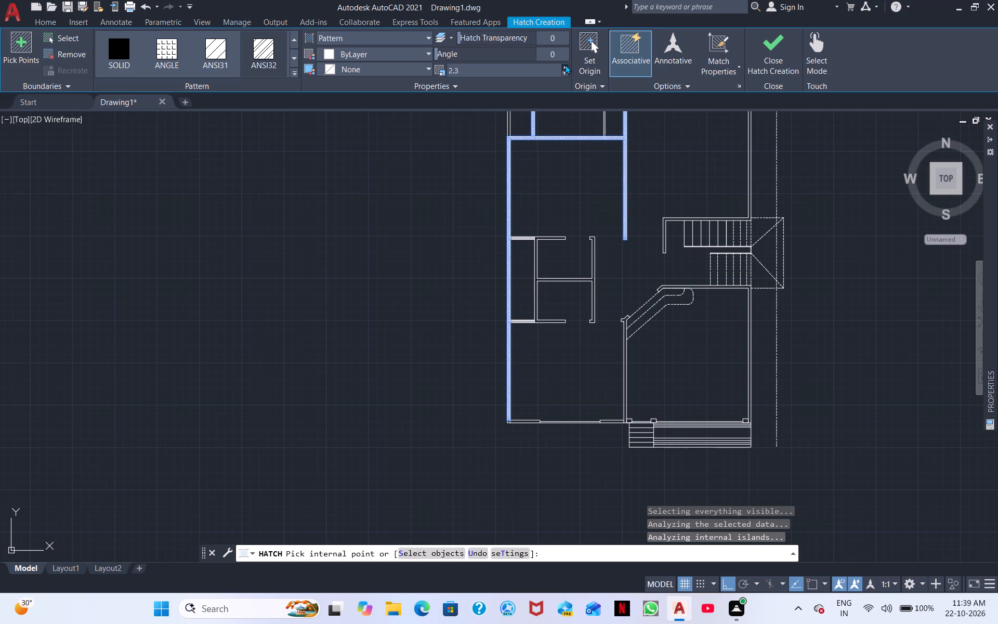
triple_click(564, 64)
scroll(500, 232, "up", 3)
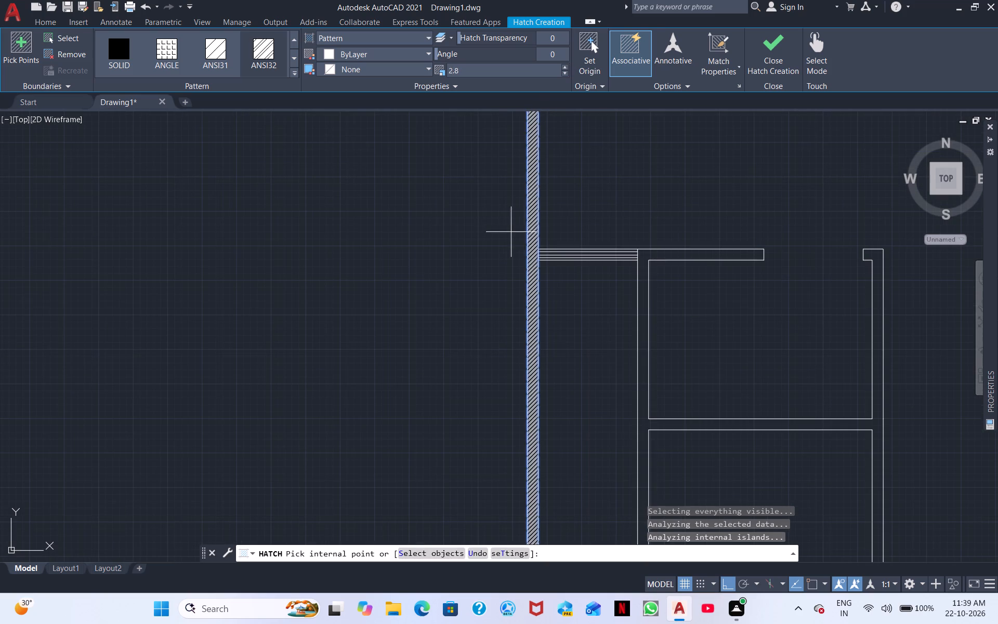
scroll(530, 227, "down", 2)
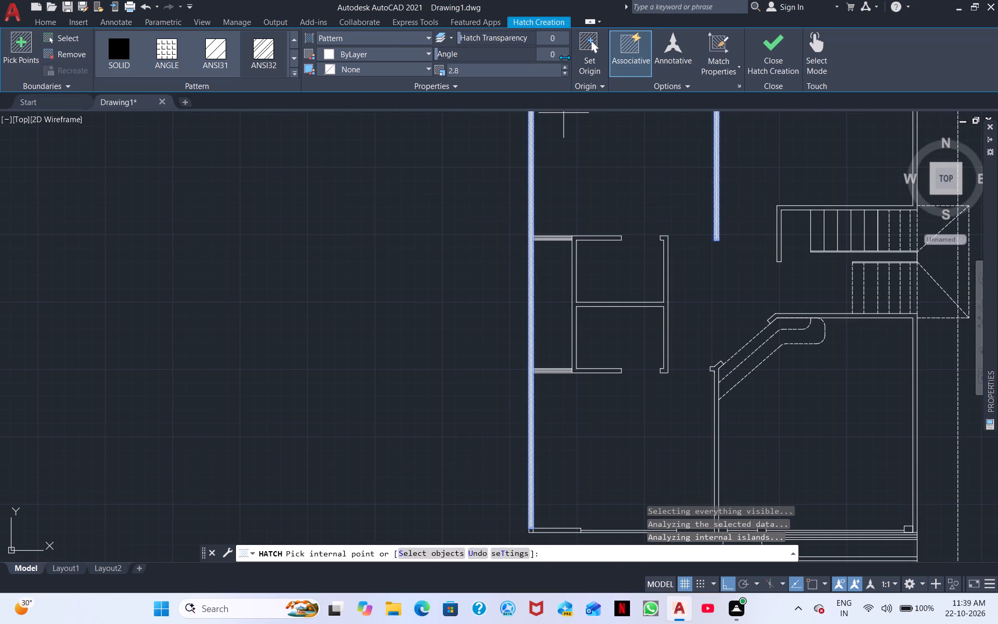
triple_click(562, 66)
triple_click(562, 66)
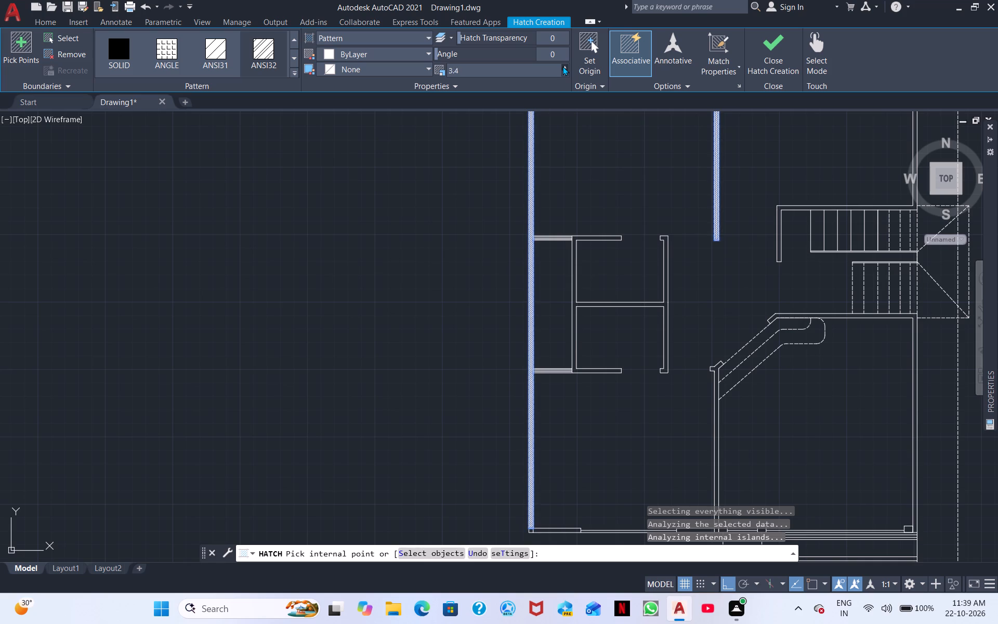
triple_click(562, 66)
triple_click(562, 66)
triple_click(562, 66)
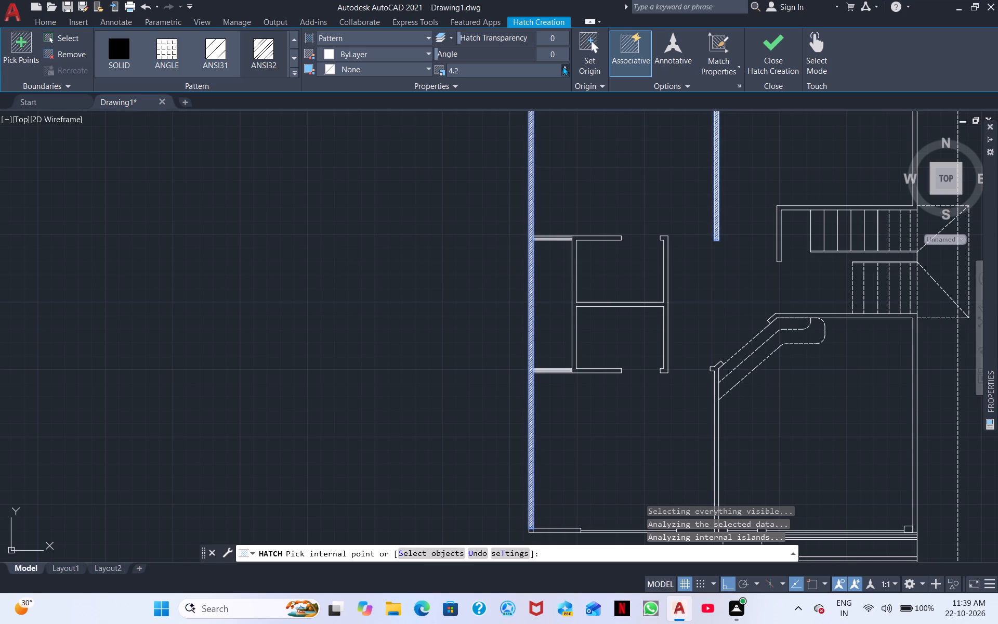
left_click(562, 66)
triple_click(562, 68)
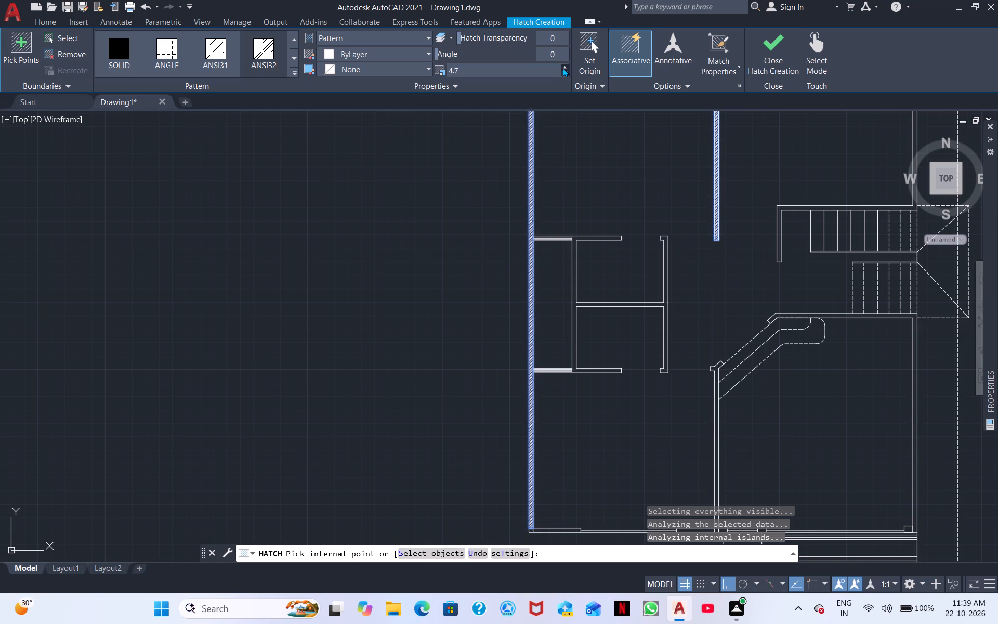
triple_click(562, 68)
triple_click(562, 68)
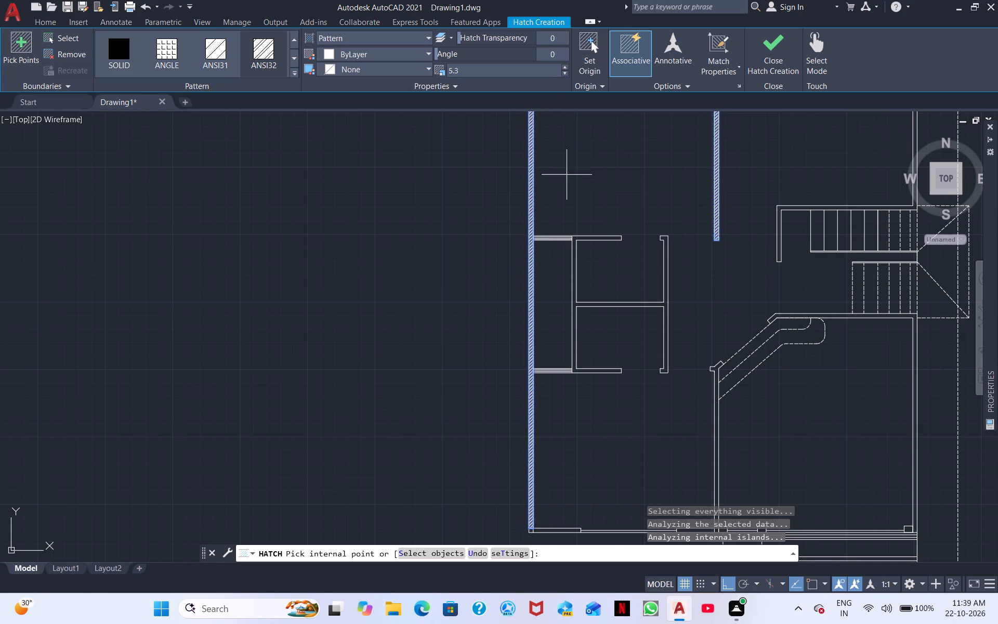
Add the partition walls of the two small stacked rooms and the wall beside the upper stair flight to the hatch.
scroll(567, 176, "down", 1)
middle_click_drag(557, 219, 519, 338)
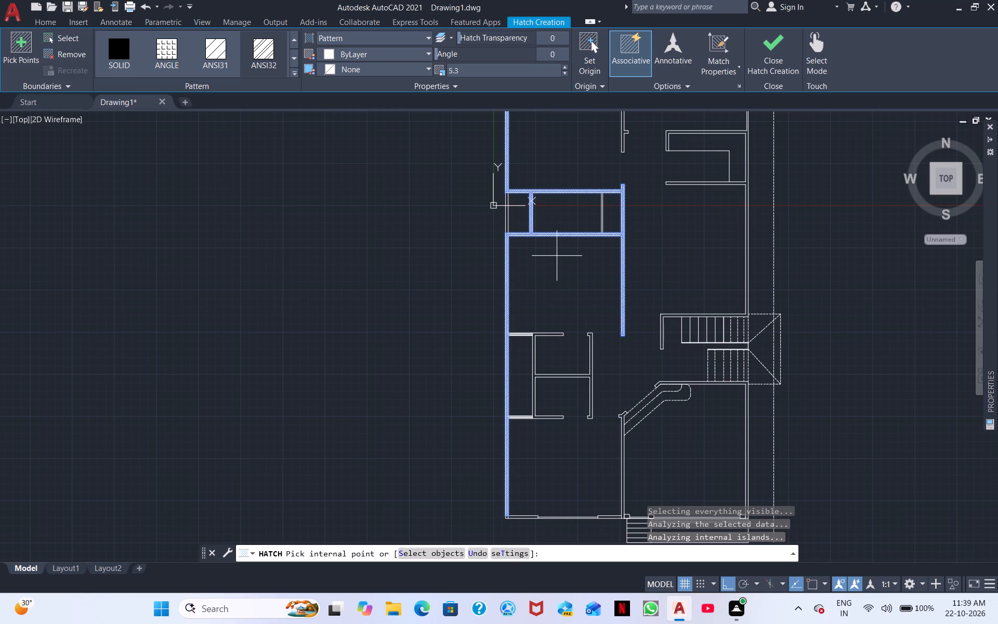
scroll(557, 256, "up", 1)
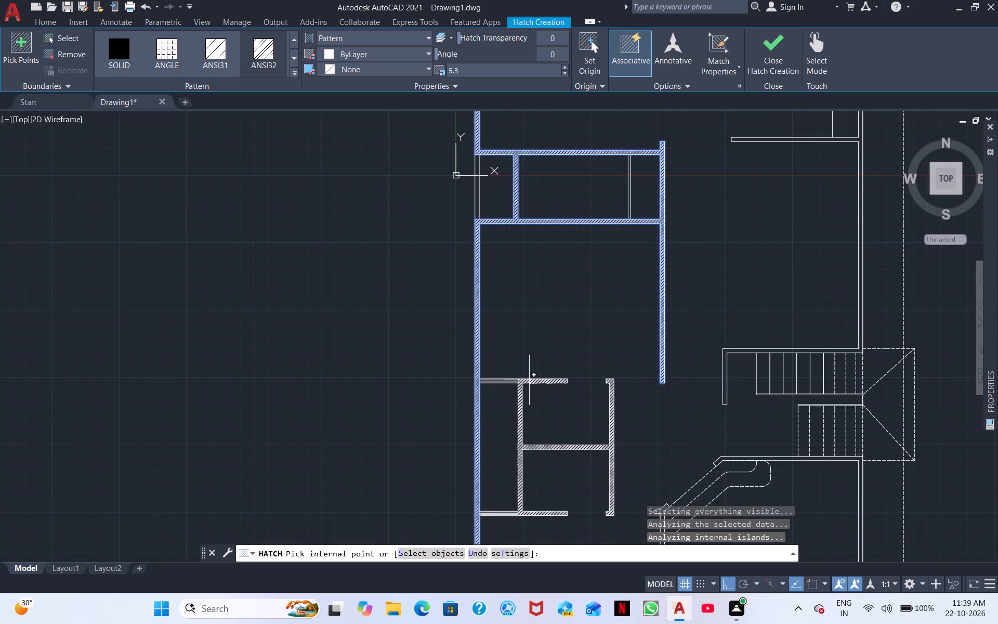
left_click(529, 380)
scroll(577, 415, "down", 2)
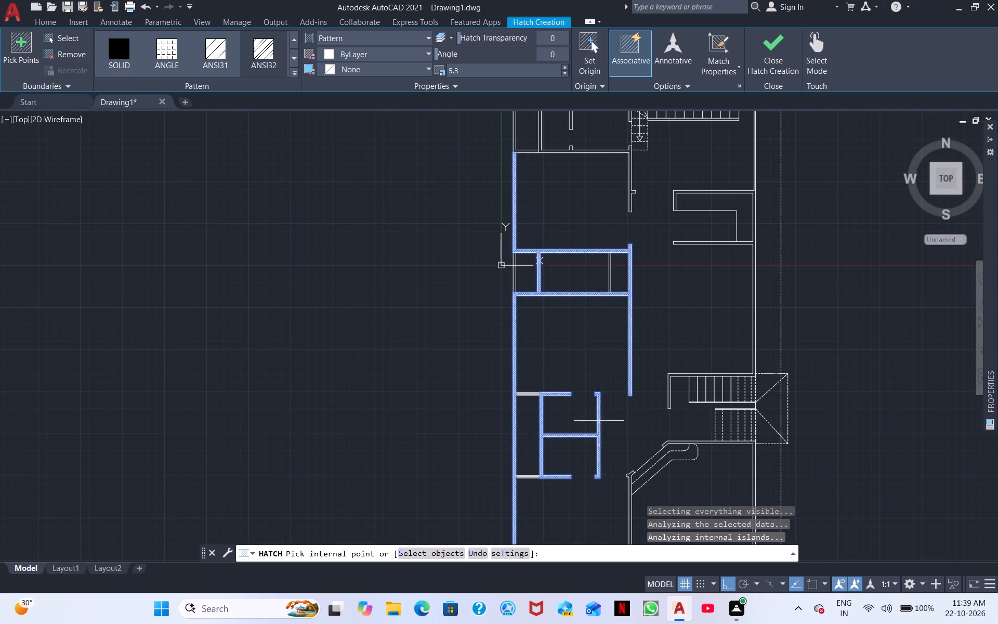
scroll(665, 386, "up", 1)
left_click(671, 392)
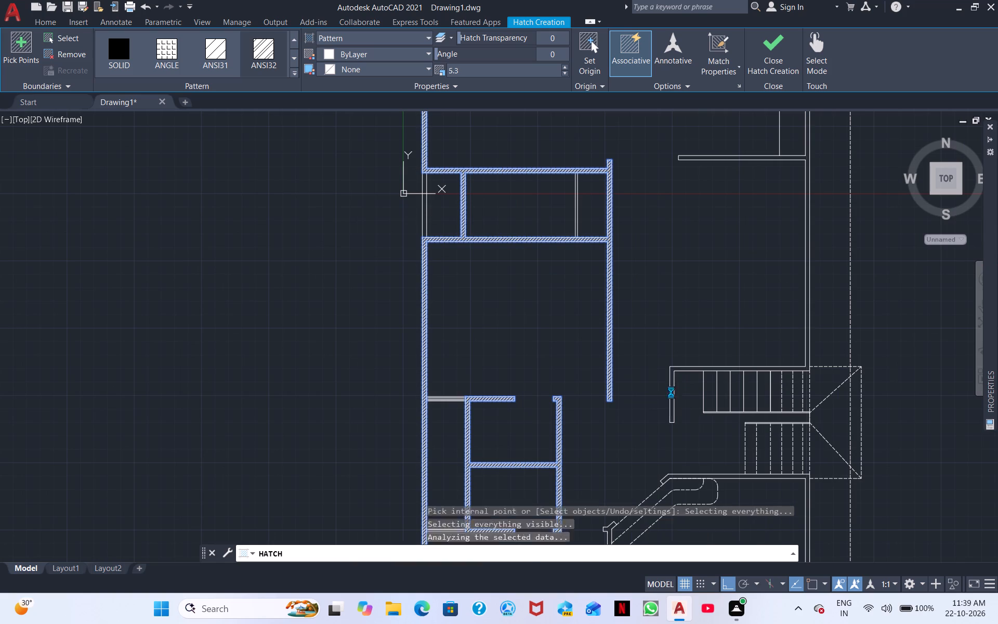
scroll(679, 311, "down", 3)
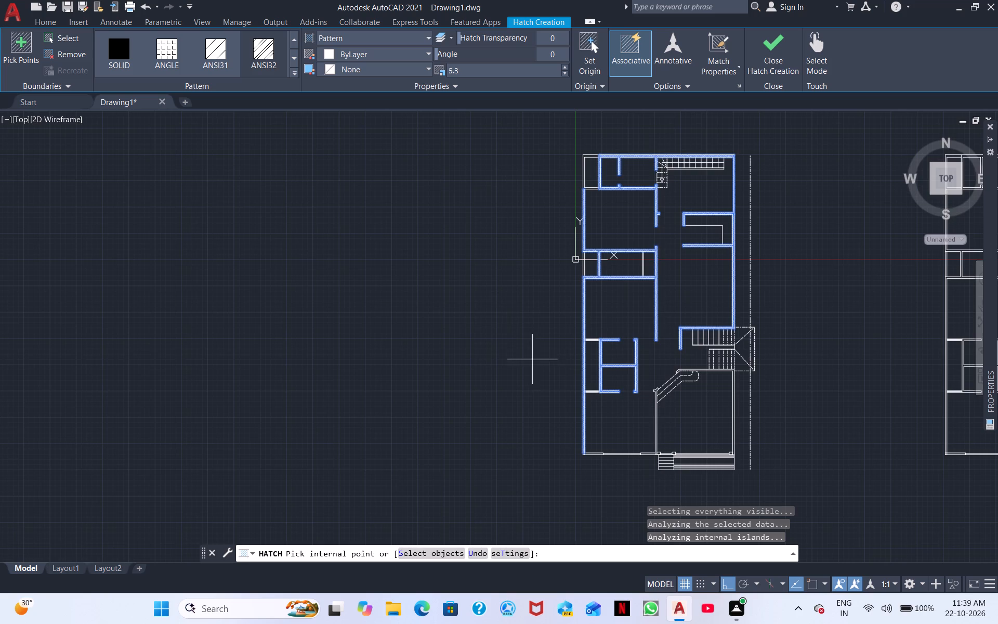
Add the wall dividing the two lowest rooms and the walls enclosing the room below the lower stair flight to the hatch.
middle_click_drag(530, 337, 487, 269)
scroll(519, 405, "up", 2)
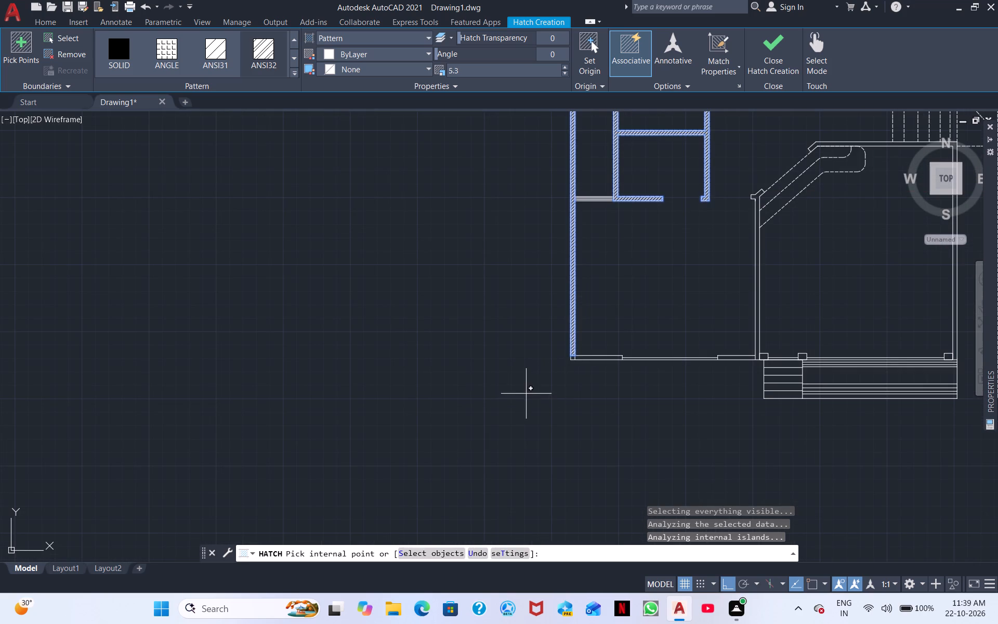
left_click(756, 331)
middle_click_drag(785, 281, 447, 357)
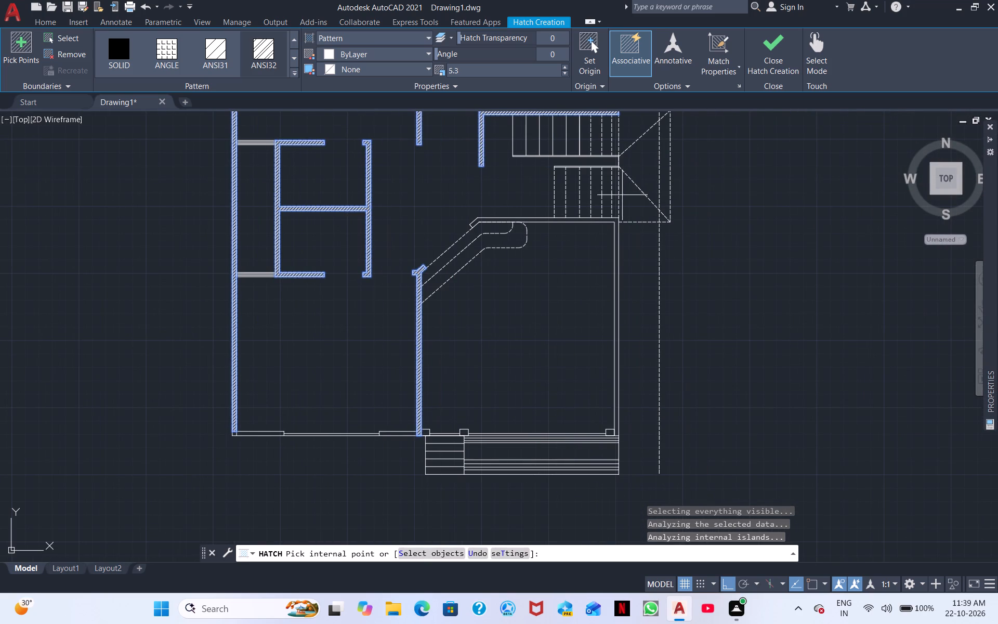
left_click(615, 223)
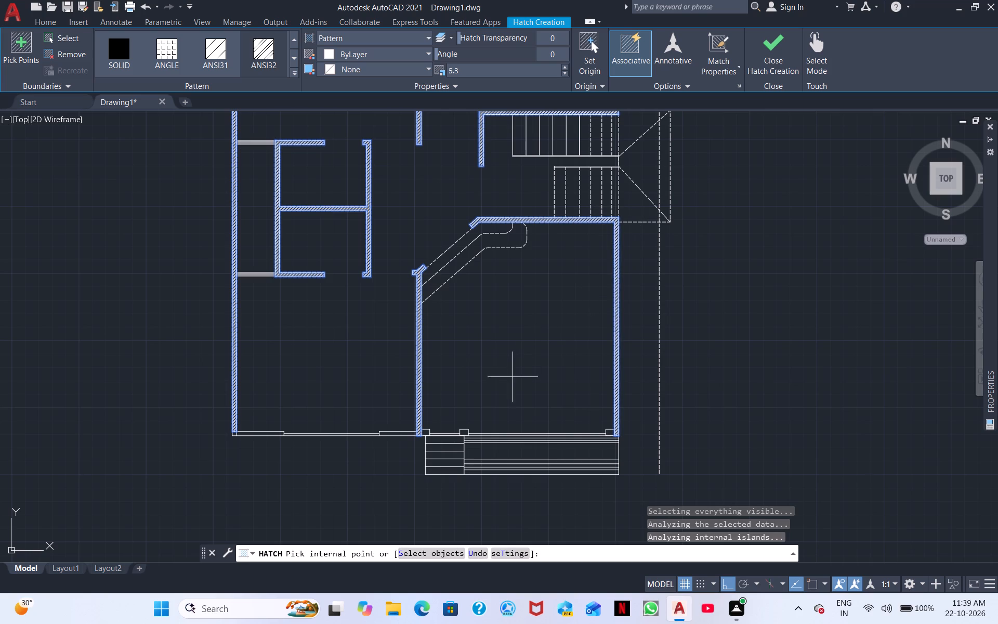
Add both front wall segments of the lowest room and its small outer corner square to the hatch, and finish the hatch.
left_click(390, 433)
left_click(251, 433)
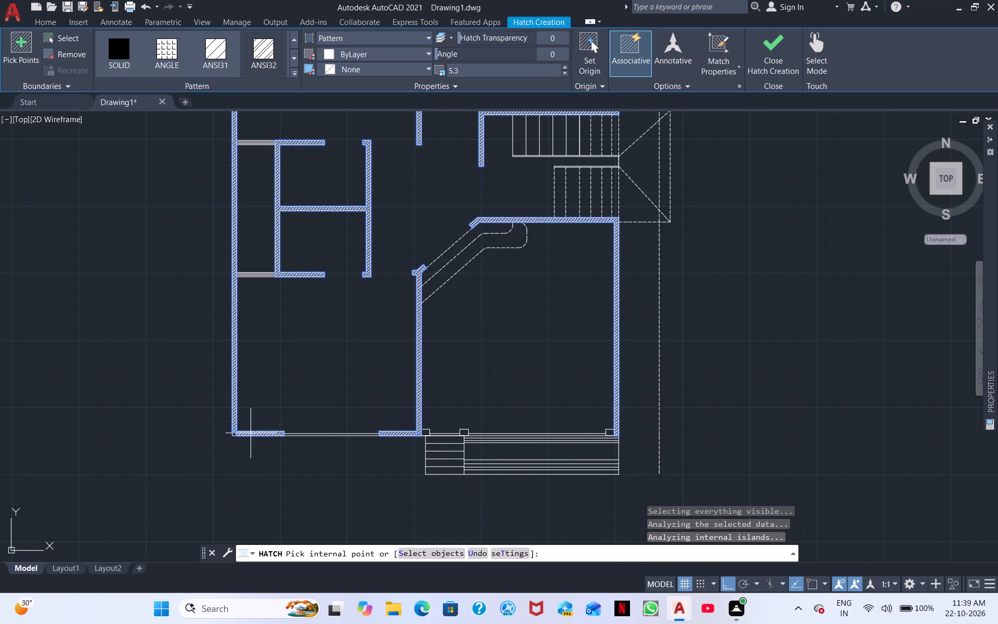
scroll(251, 433, "up", 4)
middle_click_drag(213, 430, 577, 482)
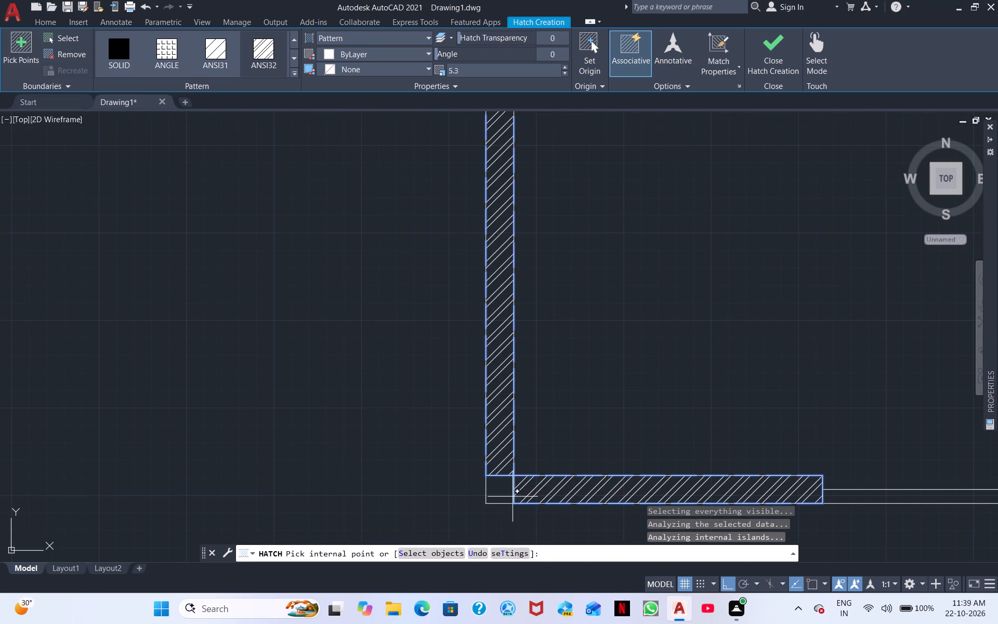
left_click(498, 483)
right_click(436, 491)
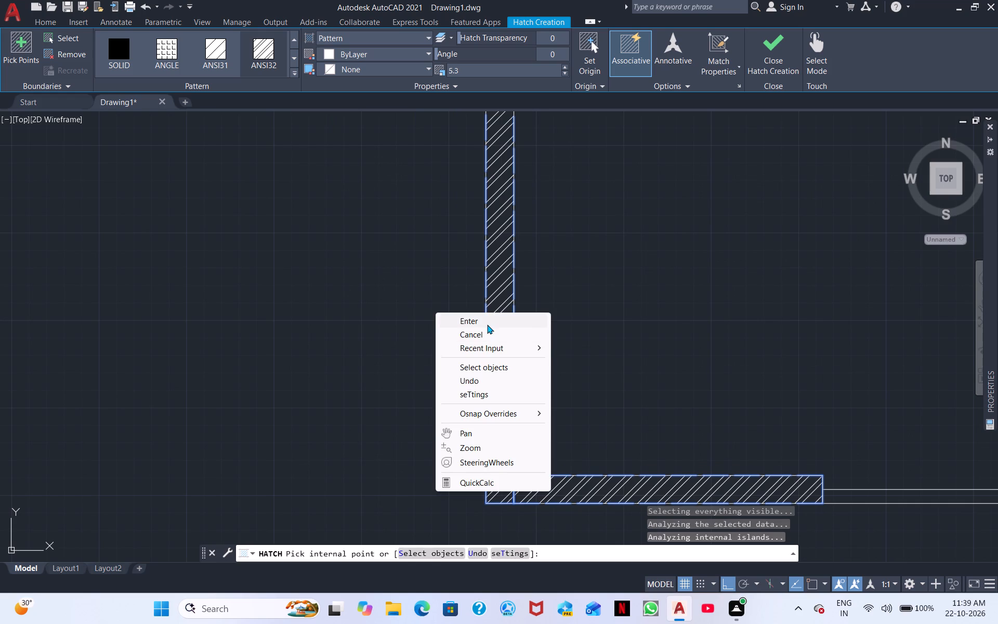
left_click(487, 324)
Draw a short line across the unhatched wall strip under the upper corner shaft, continuing the outer wall's inner face between its two edges.
scroll(487, 327, "down", 4)
middle_click_drag(617, 359, 554, 364)
scroll(556, 364, "down", 2)
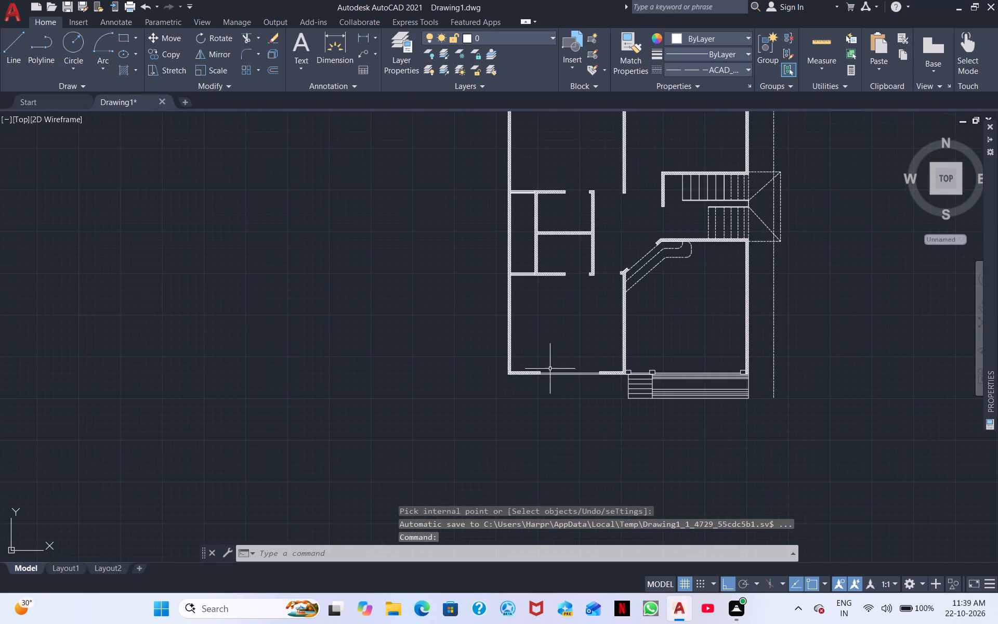
scroll(602, 381, "down", 1)
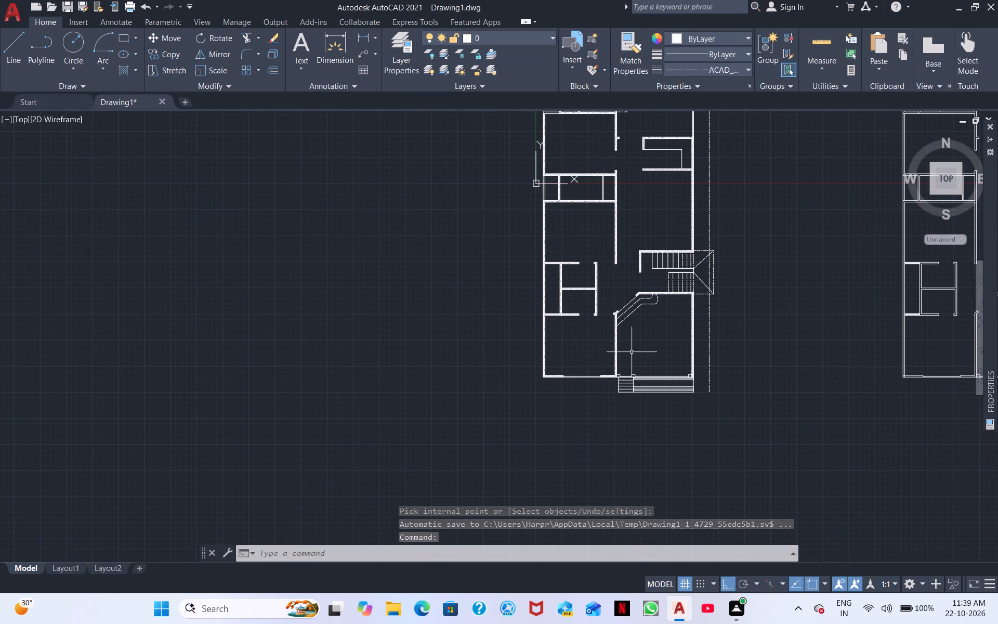
middle_click_drag(640, 349, 472, 409)
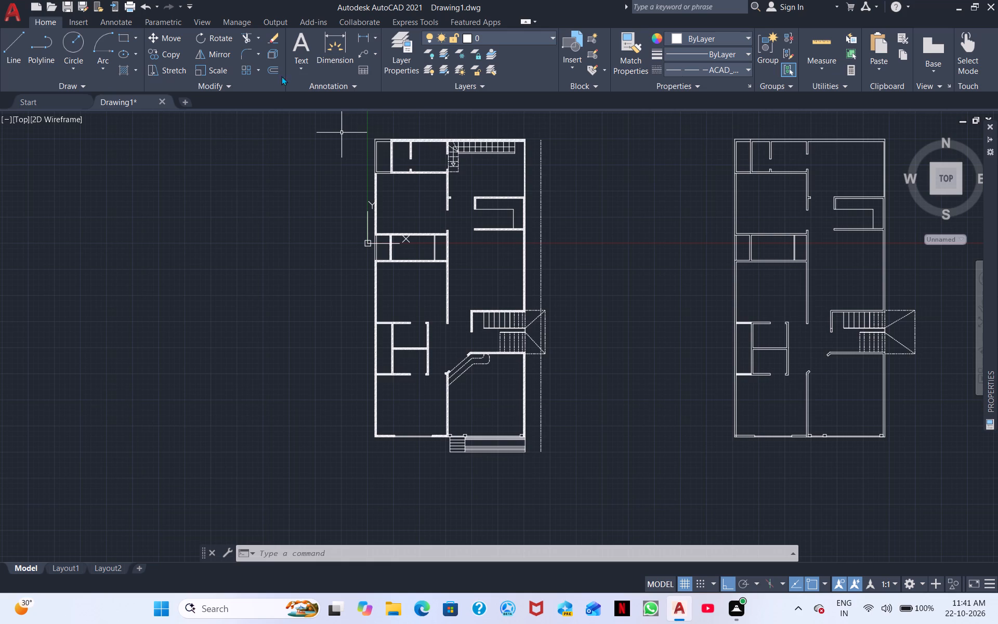
scroll(391, 233, "up", 2)
middle_click_drag(399, 247, 405, 273)
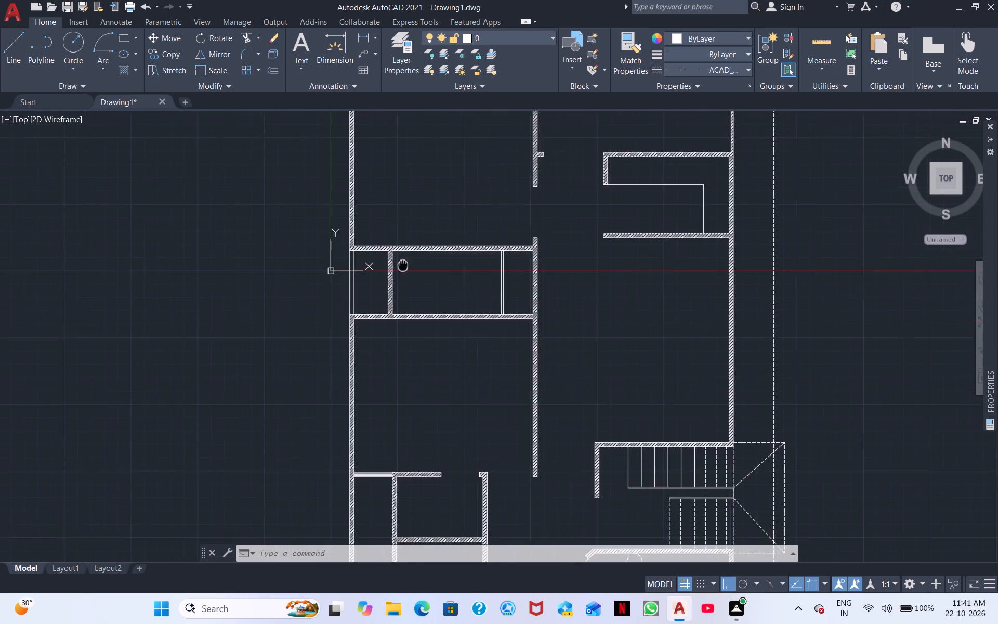
middle_click_drag(405, 273, 434, 400)
scroll(405, 270, "up", 2)
middle_click_drag(405, 270, 408, 278)
middle_click_drag(395, 223, 398, 263)
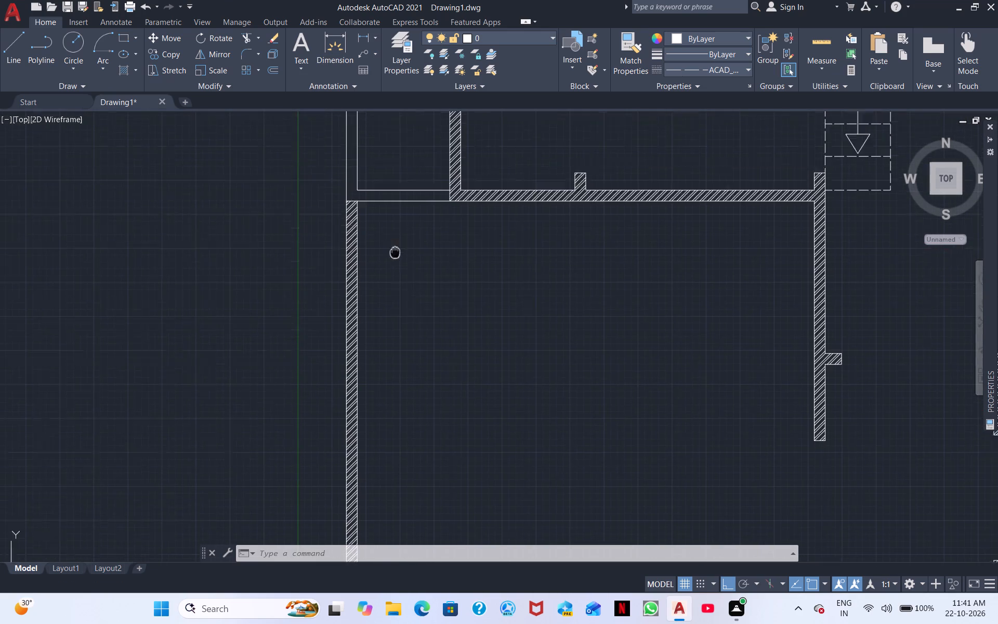
middle_click_drag(398, 263, 424, 370)
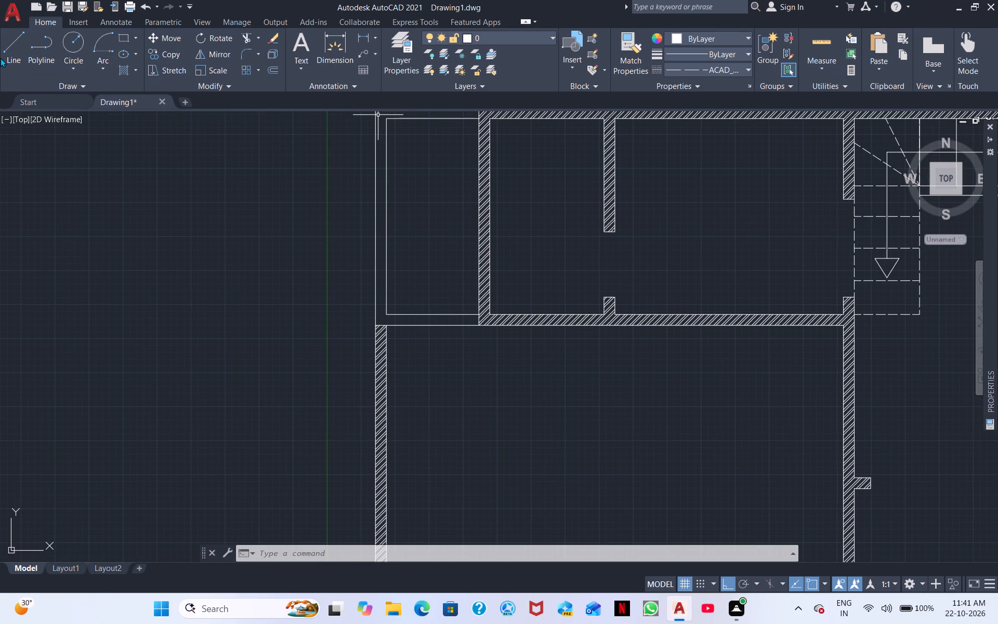
left_click(9, 56)
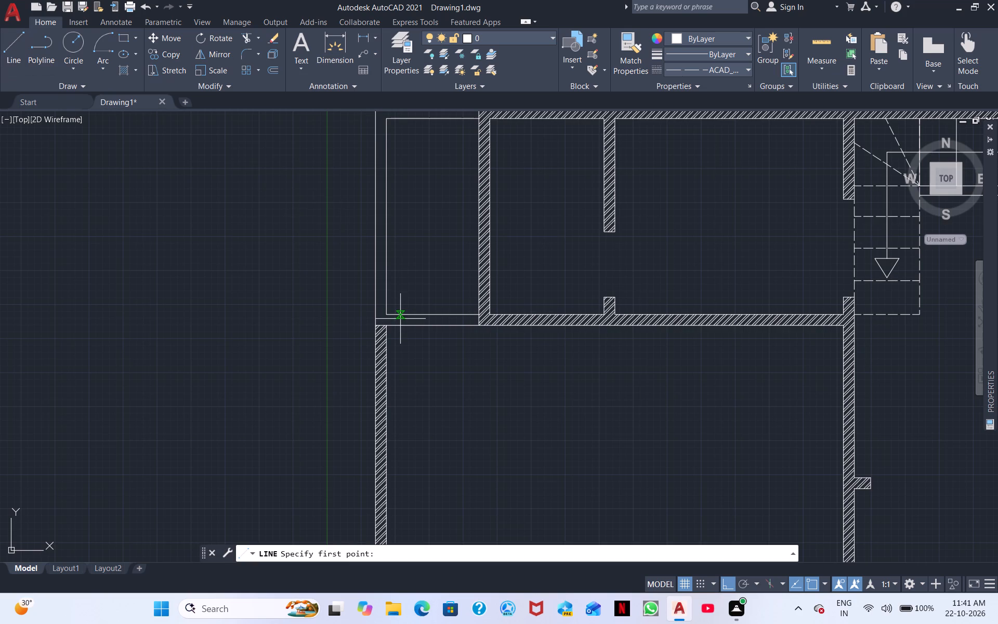
left_click(387, 326)
left_click(386, 315)
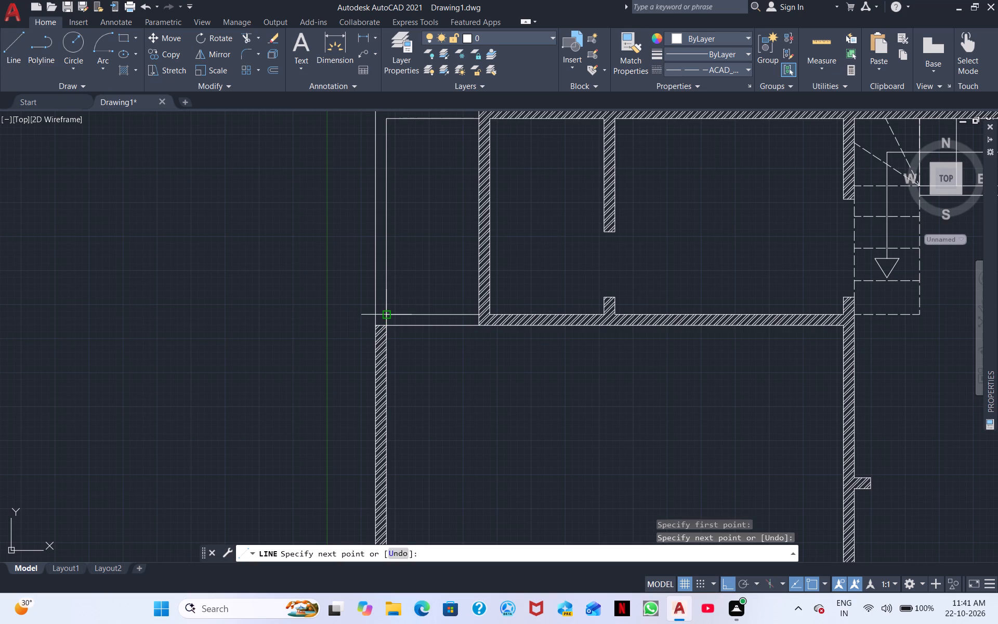
right_click(425, 363)
left_click(445, 375)
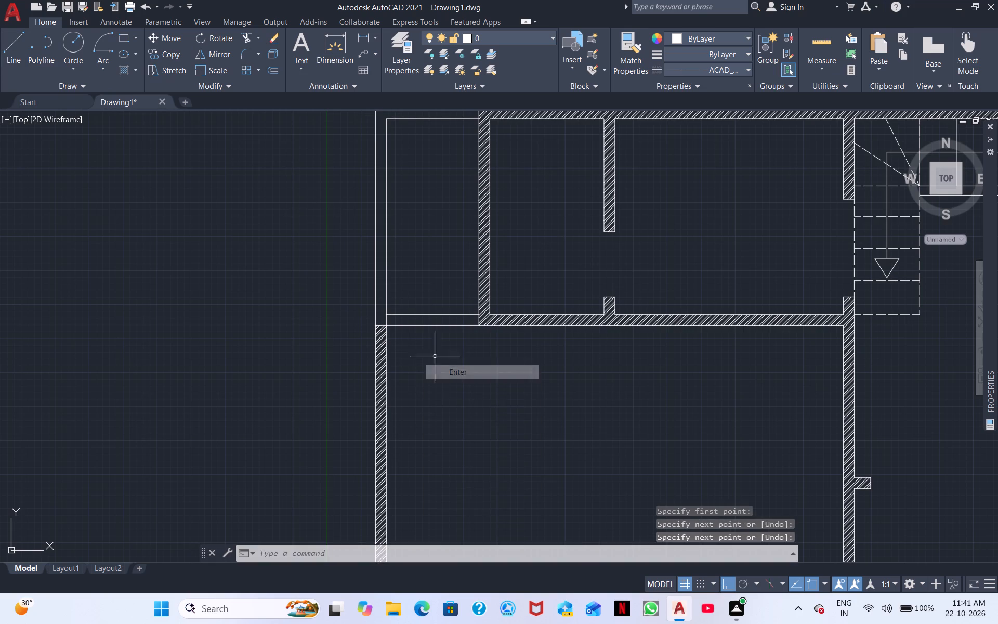
Set the current linetype to ByLayer.
right_click(414, 342)
left_click(466, 349)
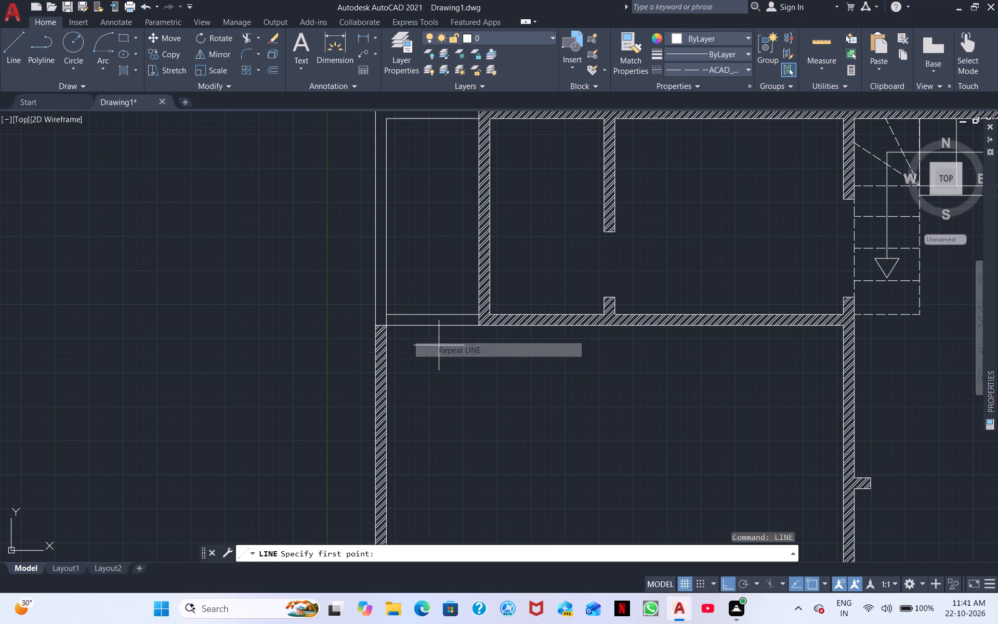
scroll(421, 331, "up", 3)
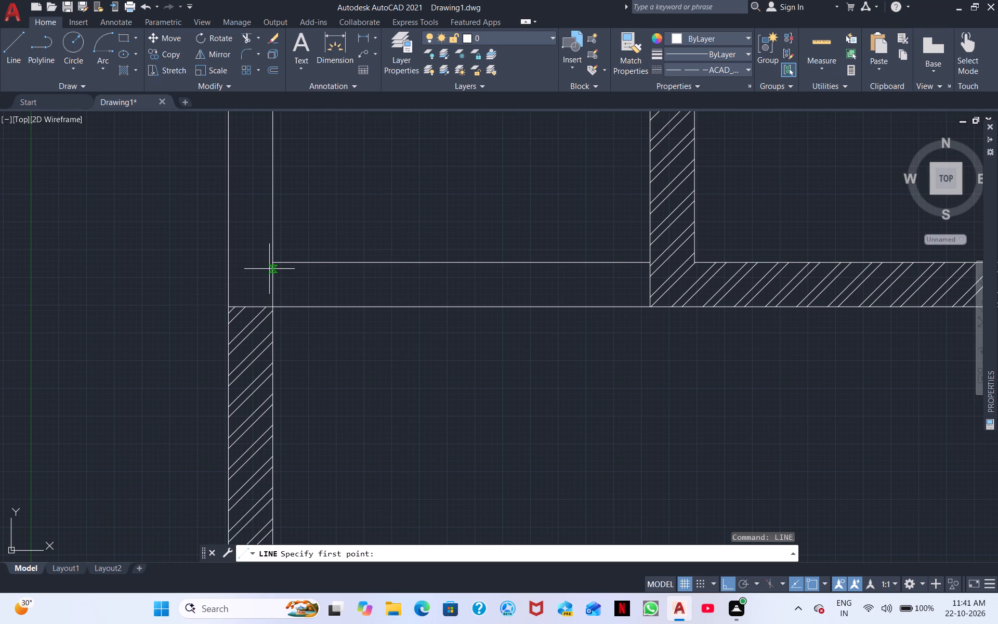
left_click(274, 269)
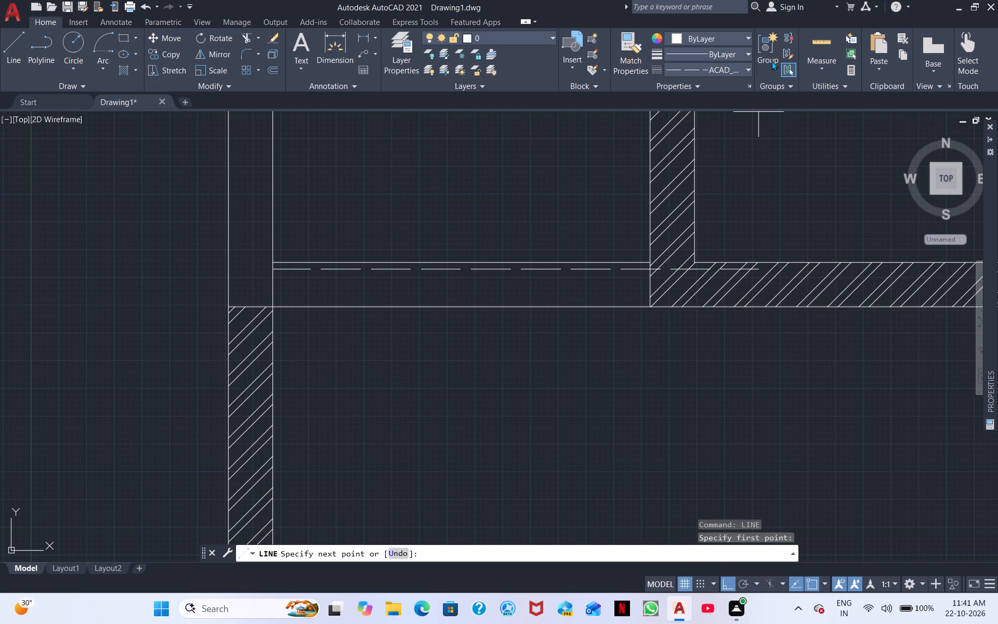
left_click(721, 64)
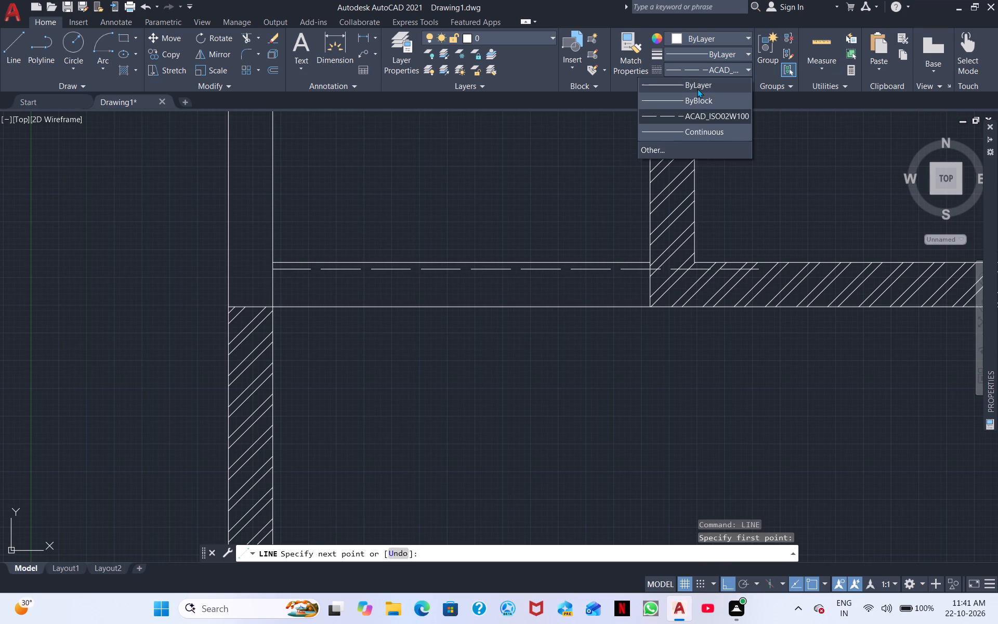
left_click(697, 88)
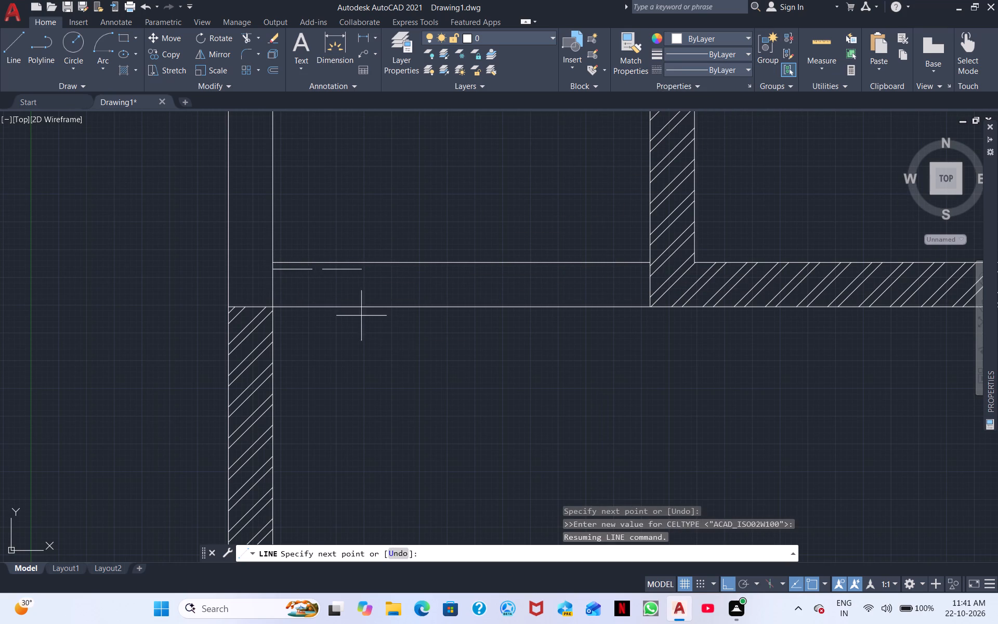
right_click(430, 345)
left_click(468, 353)
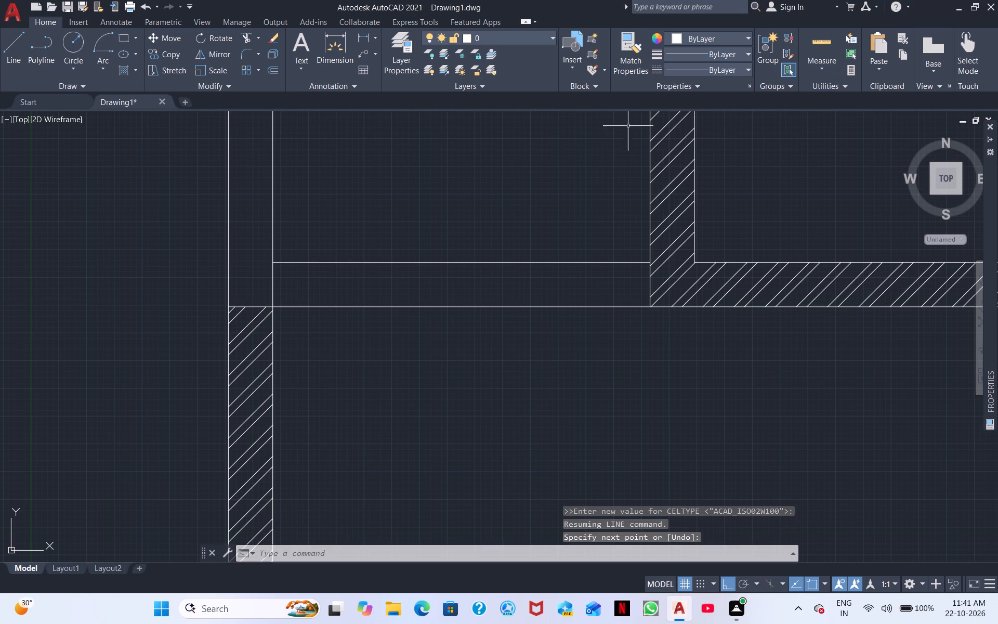
Draw a centre line along the unhatched strip under the corner shaft, from the short end line's midpoint to the hatched wall's face.
left_click(23, 55)
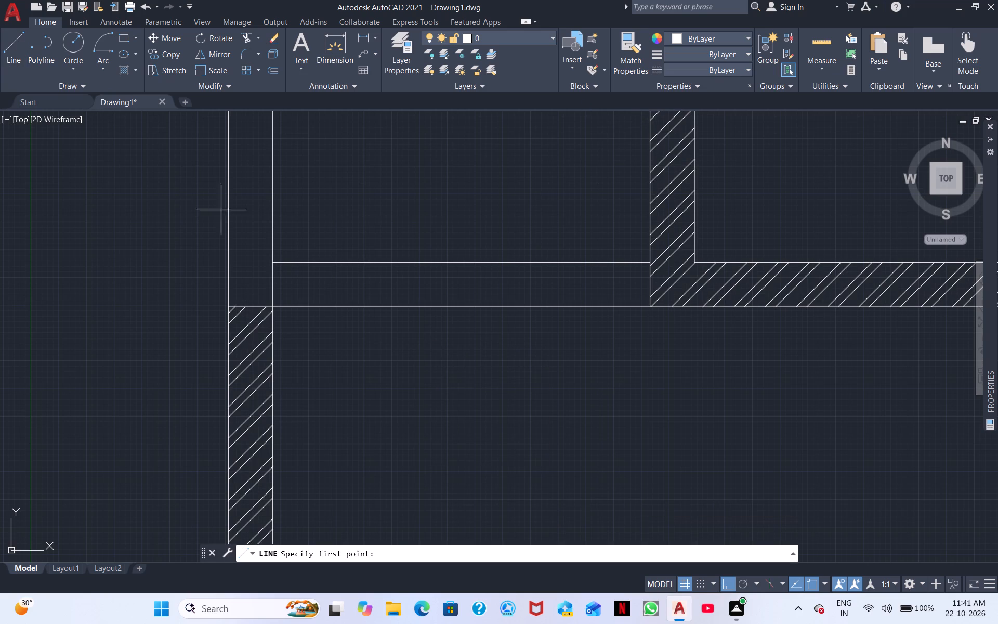
left_click(273, 283)
left_click(650, 283)
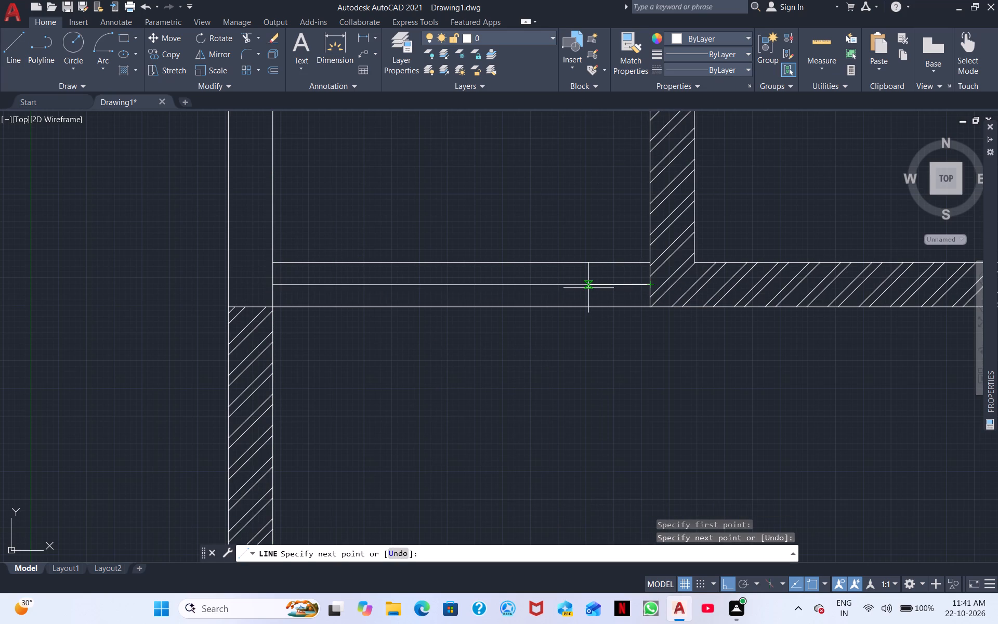
right_click(588, 288)
left_click(624, 293)
Draw a parallel line midway between the strip's centre line and its lower edge, spanning to the hatched wall.
right_click(502, 315)
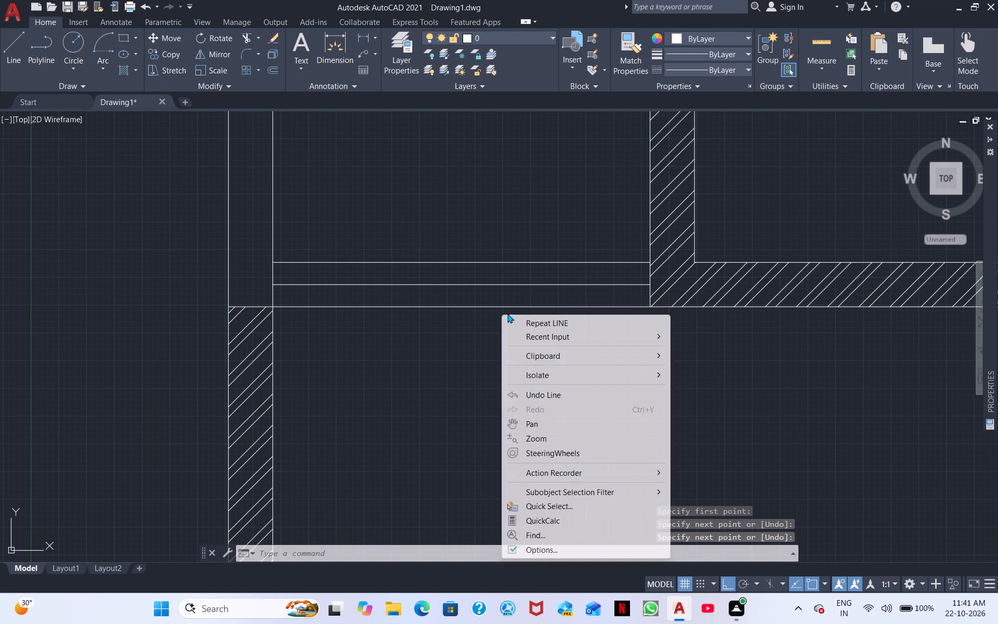
left_click(526, 323)
scroll(229, 301, "up", 3)
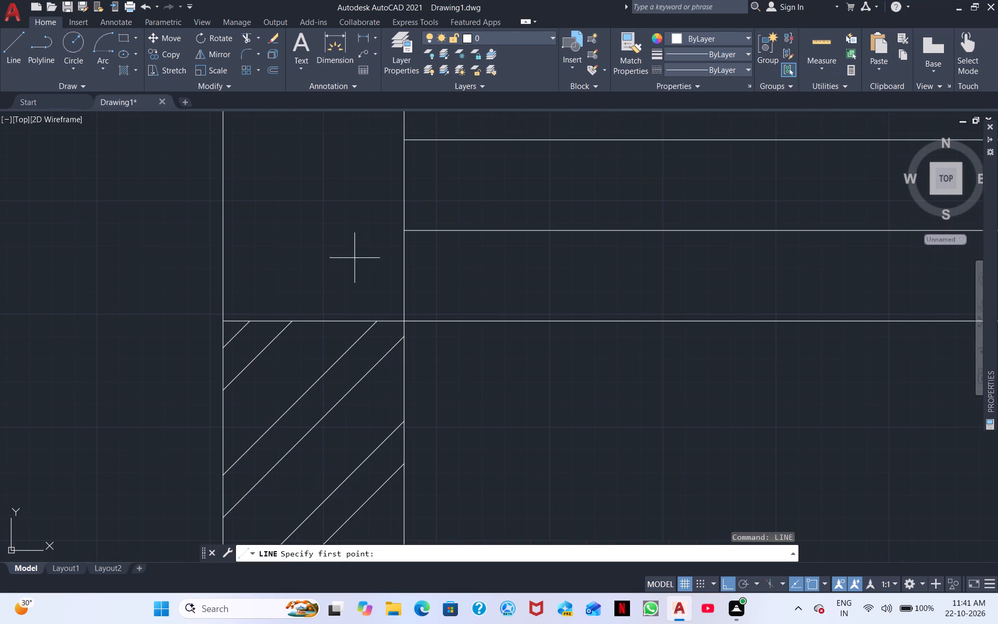
left_click(407, 277)
scroll(477, 279, "down", 2)
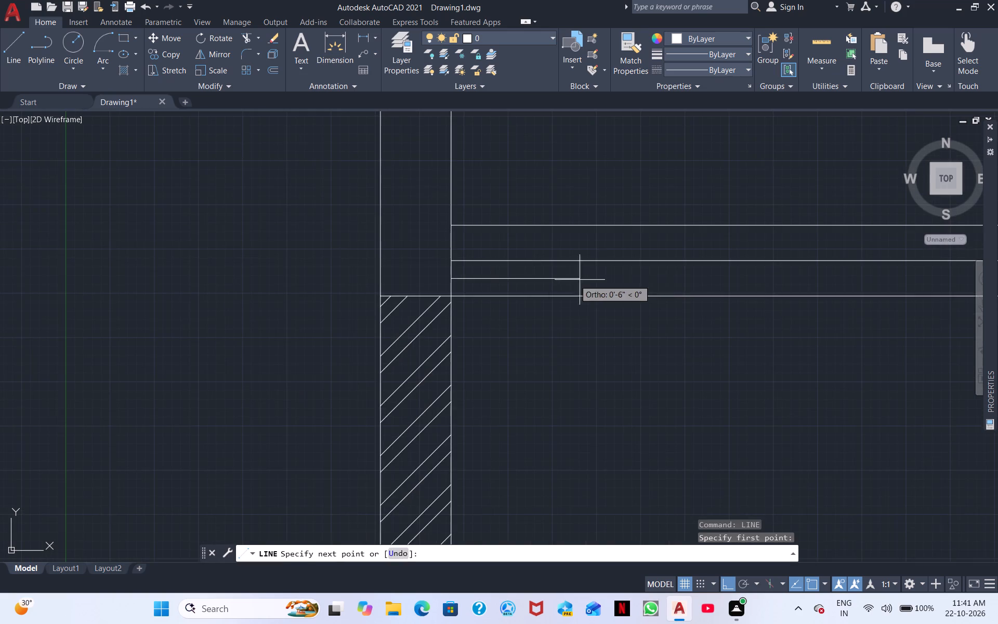
middle_click_drag(620, 280, 55, 316)
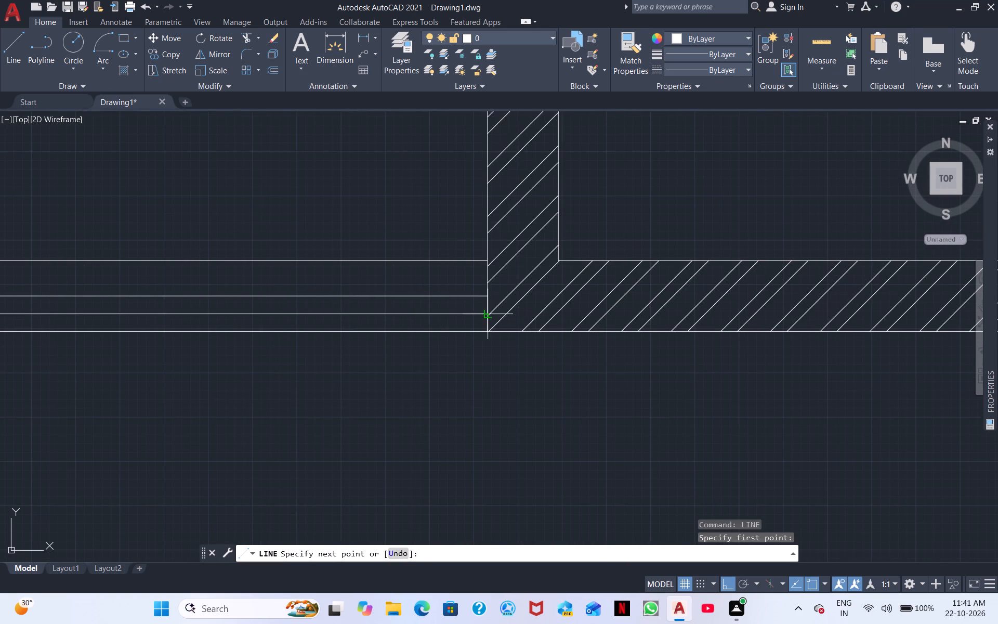
left_click(485, 311)
right_click(402, 324)
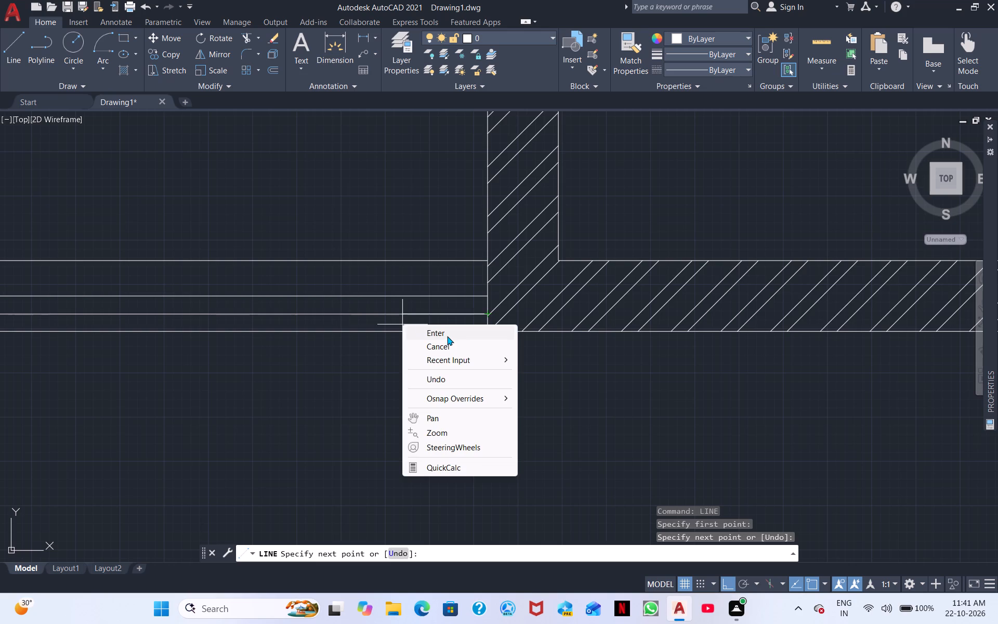
left_click(447, 336)
Draw a parallel line midway between the strip's centre line and its upper edge, spanning to the hatched wall.
scroll(326, 304, "down", 2)
middle_click_drag(198, 330, 445, 425)
right_click(445, 425)
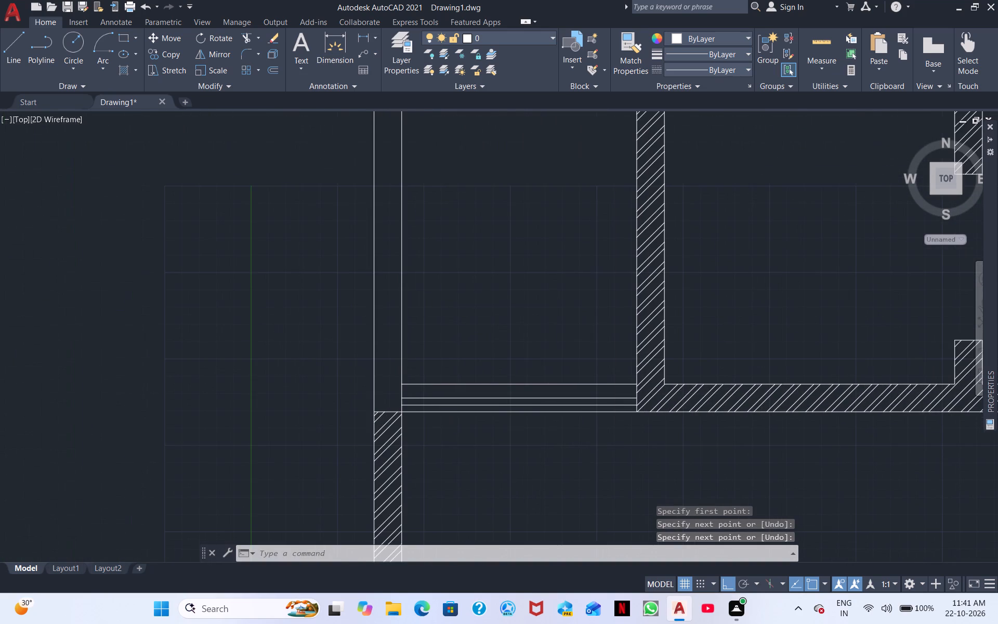
left_click(487, 191)
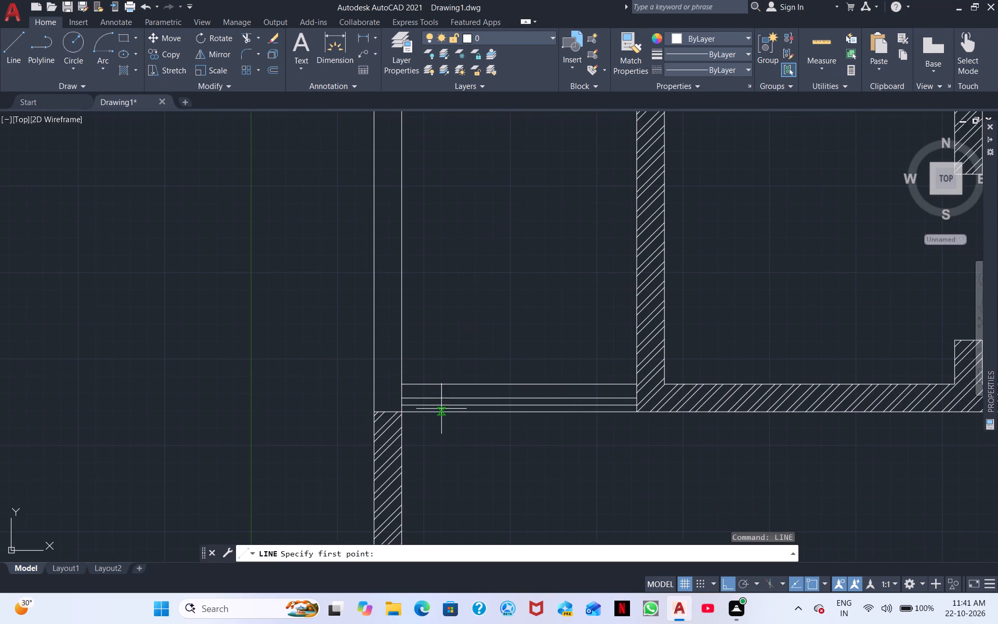
scroll(440, 410, "up", 2)
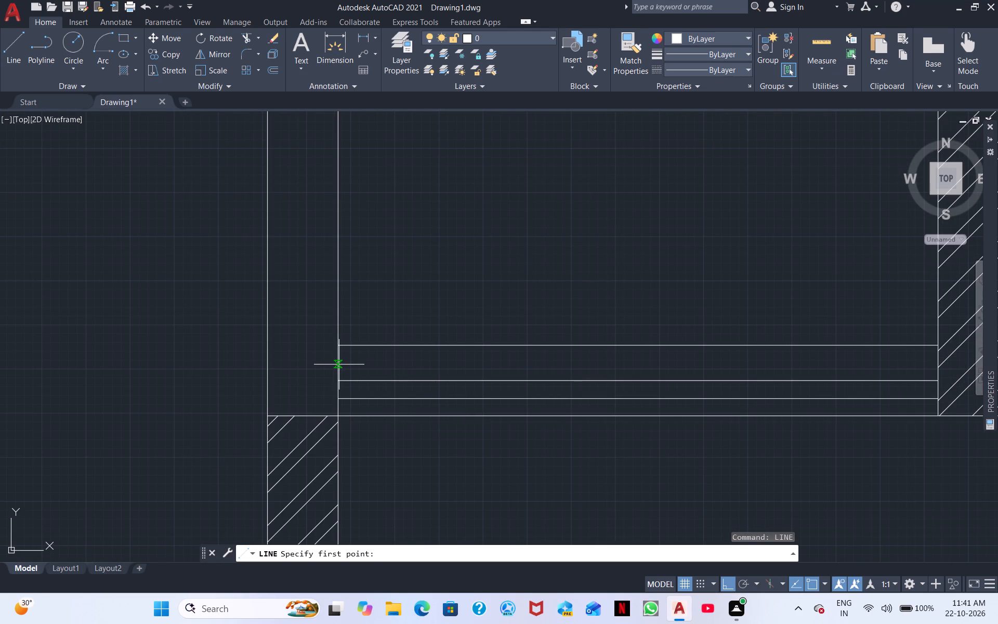
left_click(340, 365)
scroll(564, 379, "down", 2)
middle_click_drag(595, 378, 275, 423)
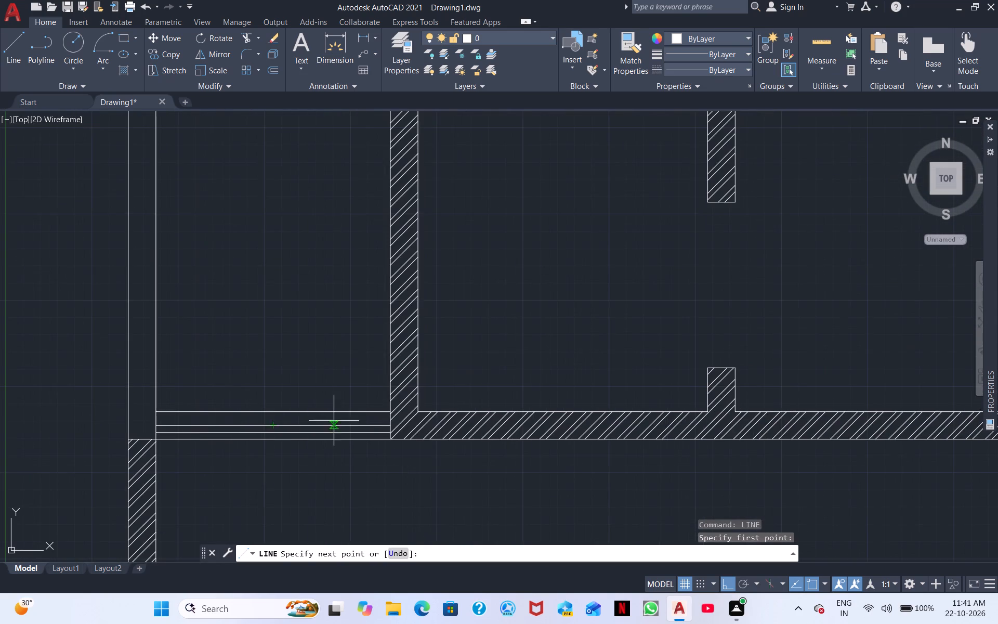
left_click(389, 418)
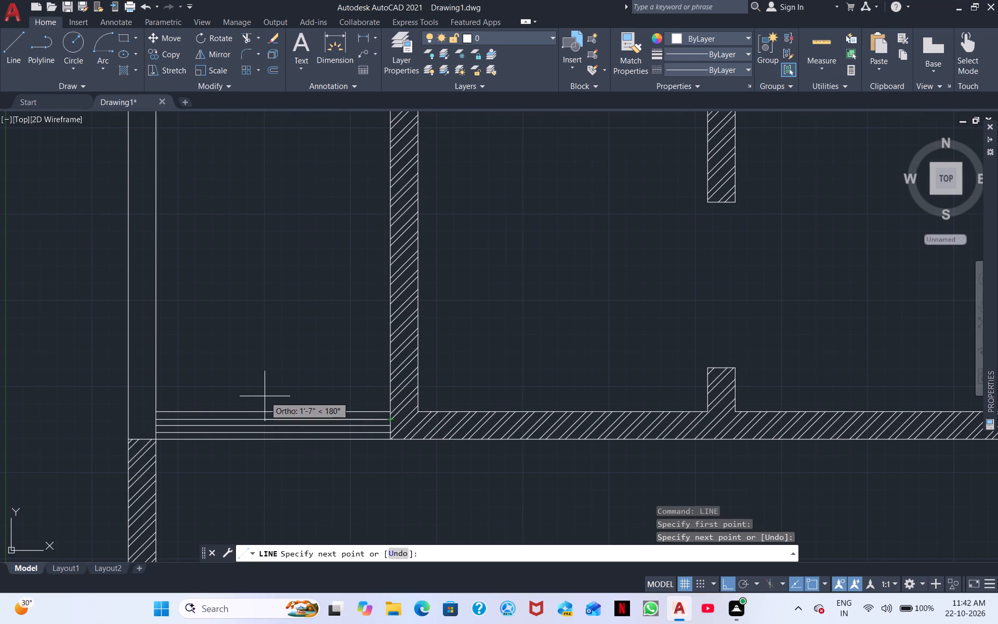
right_click(272, 397)
left_click(300, 401)
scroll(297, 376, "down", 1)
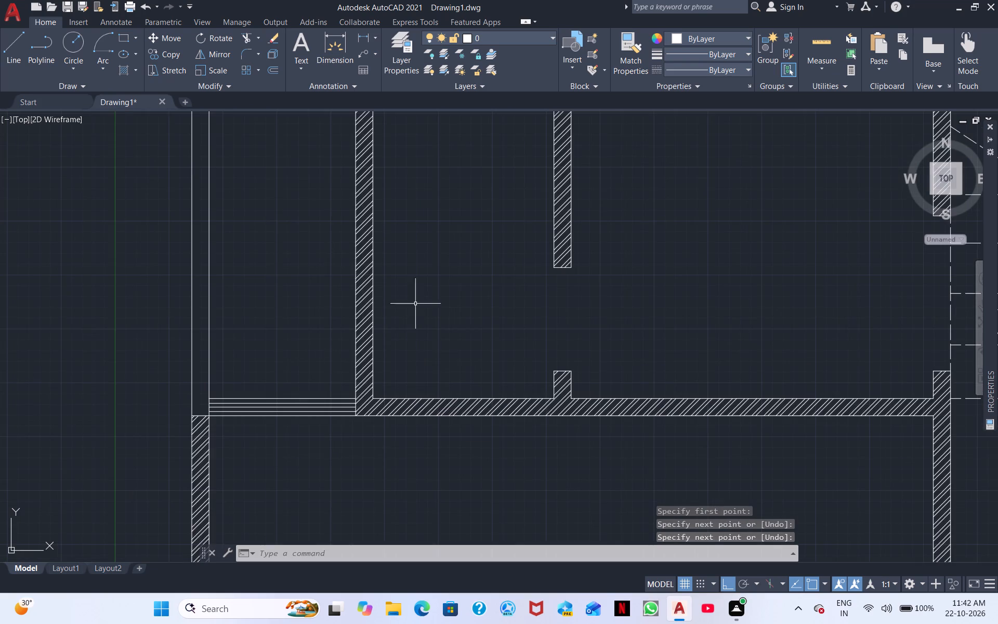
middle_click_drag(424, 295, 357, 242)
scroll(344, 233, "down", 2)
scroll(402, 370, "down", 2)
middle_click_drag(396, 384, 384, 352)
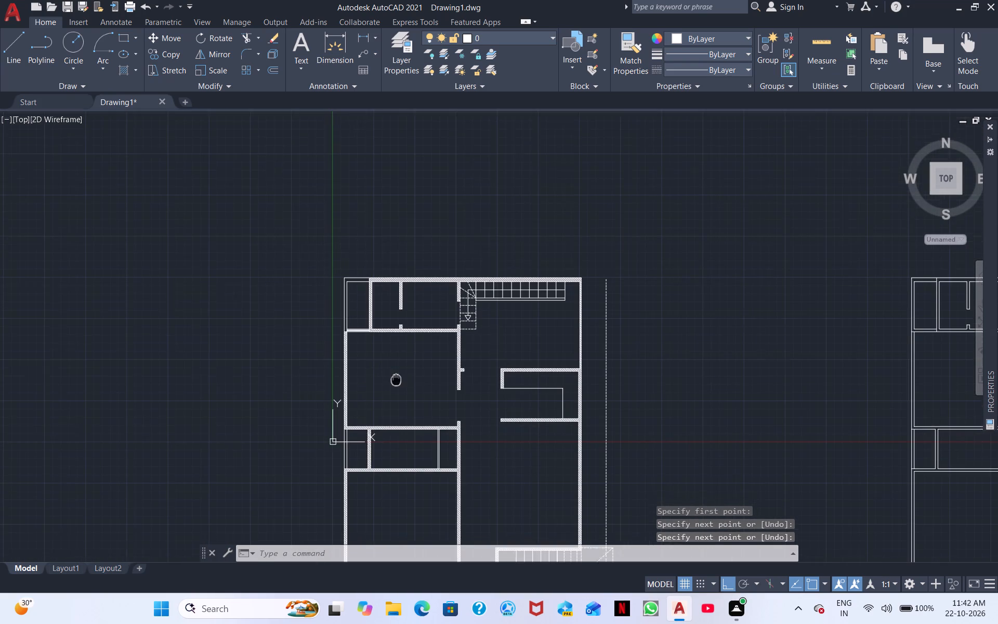
Draw lines outlining a 3' wide opening across the hatched wall above the middle room, beside the thin double-line partition.
middle_click_drag(384, 352, 325, 274)
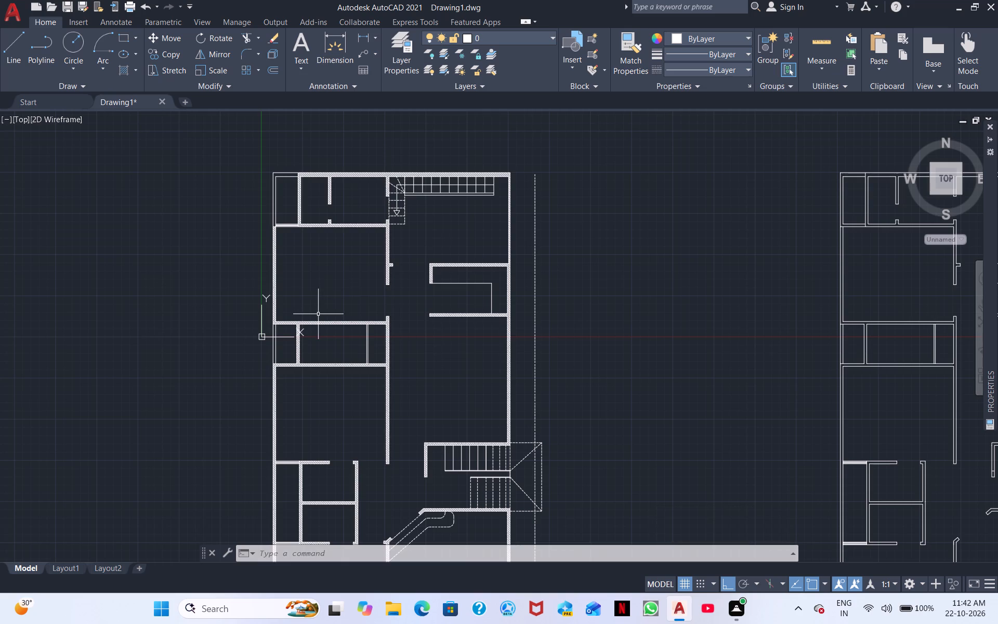
scroll(318, 332, "up", 2)
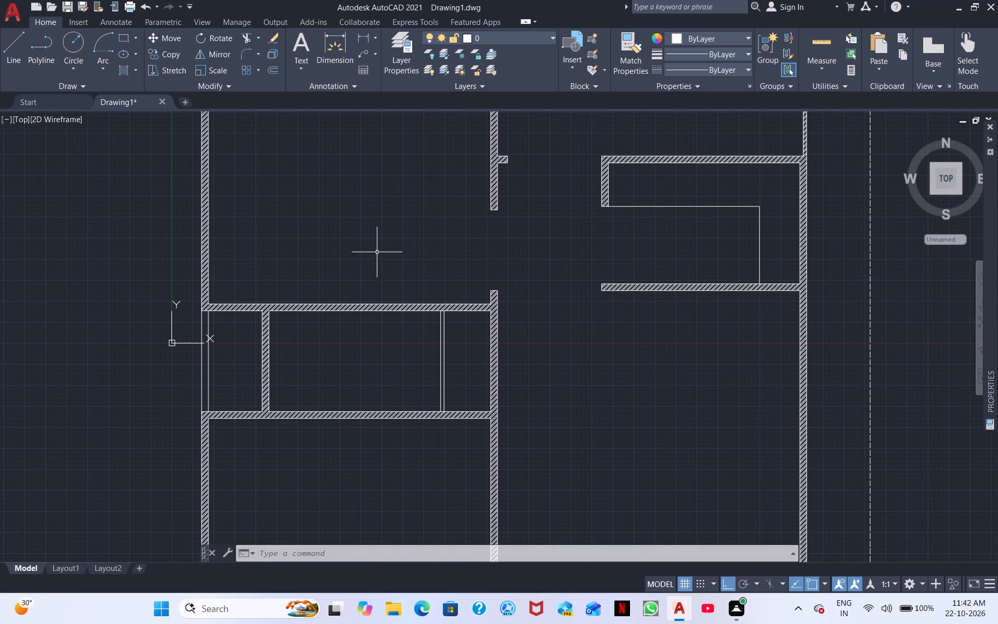
left_click(19, 41)
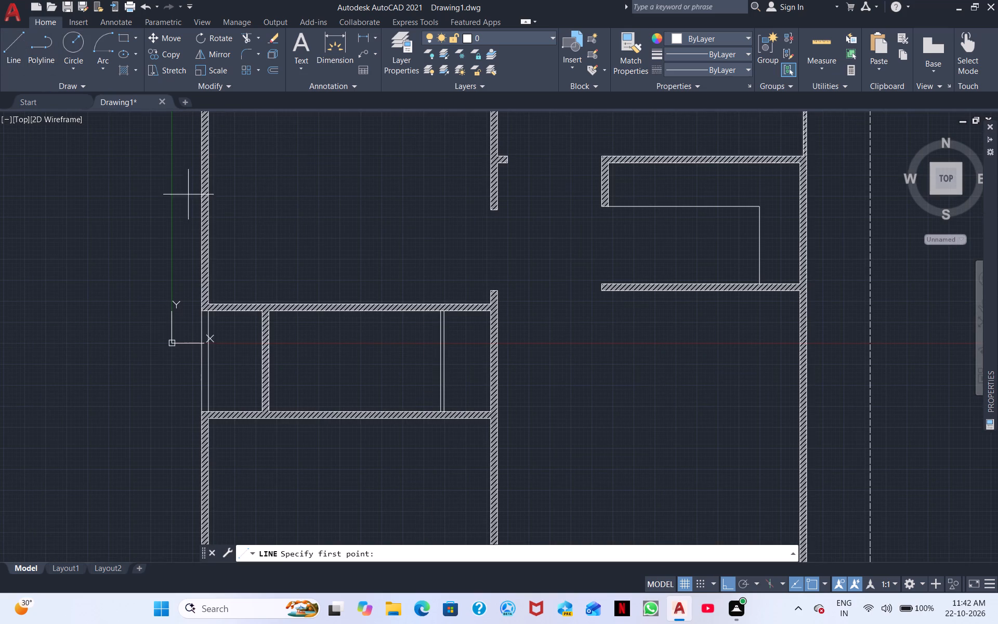
scroll(429, 304, "up", 4)
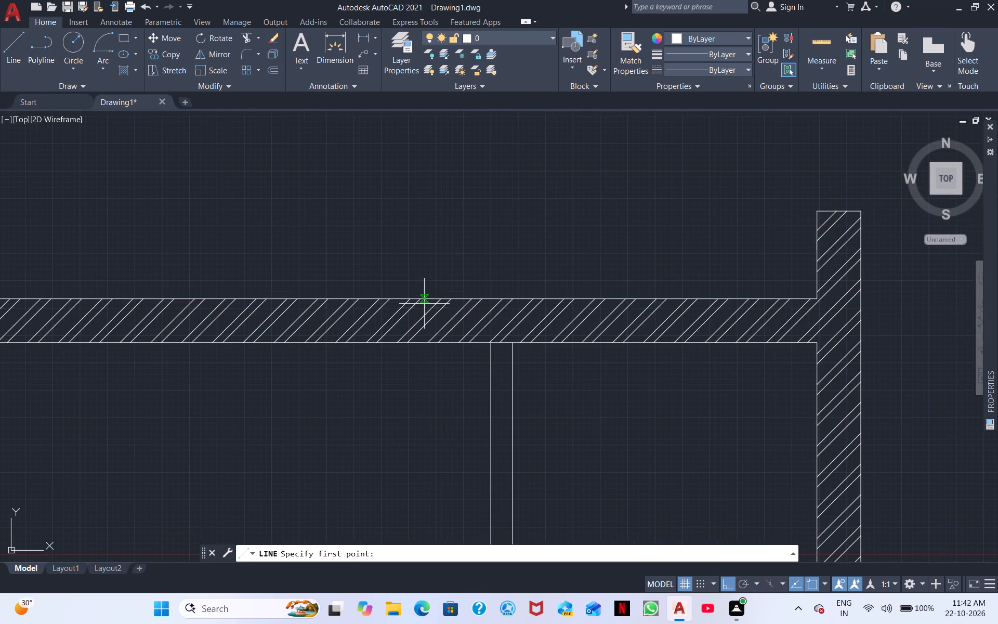
left_click(448, 297)
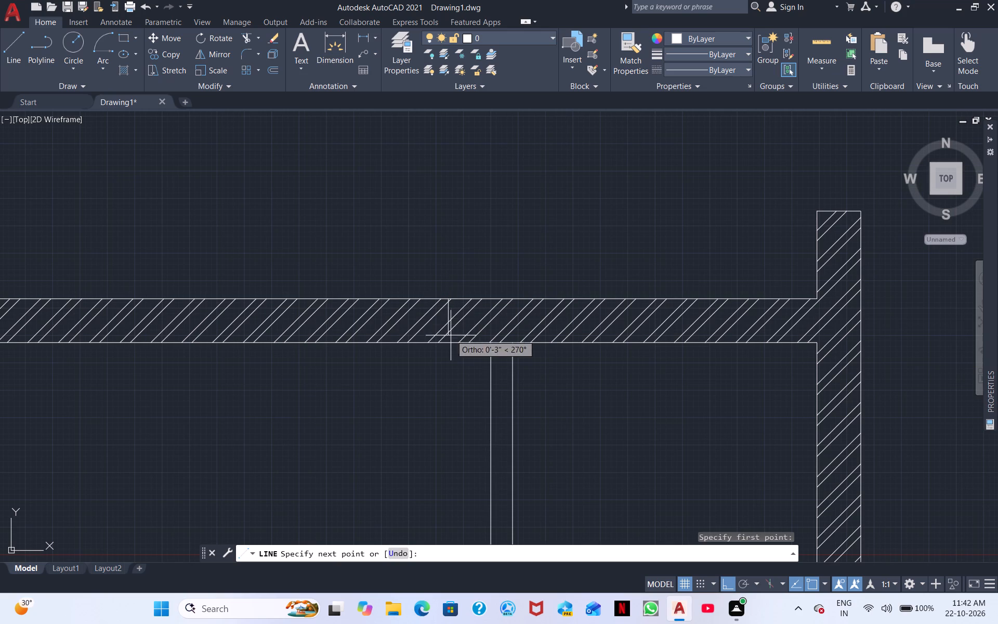
left_click(451, 341)
left_click(444, 395)
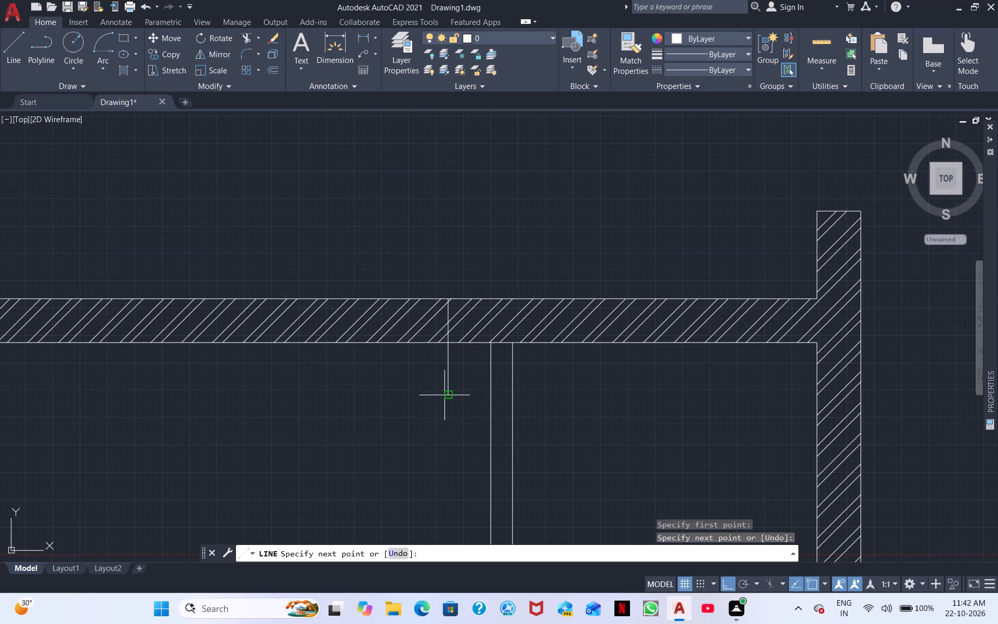
type("3'")
key("Return")
scroll(308, 264, "down", 3)
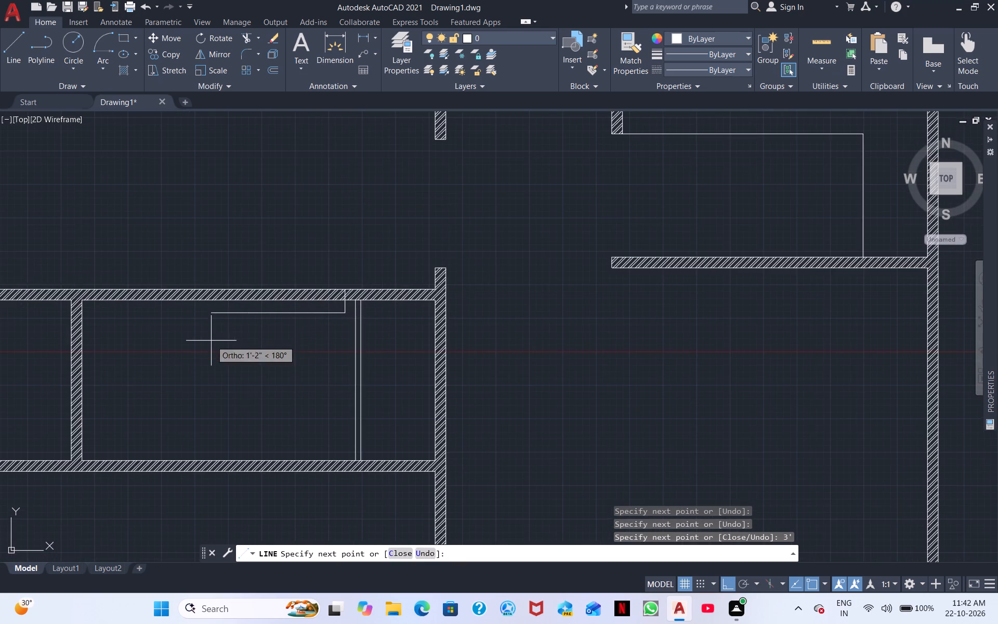
middle_click_drag(211, 341, 346, 333)
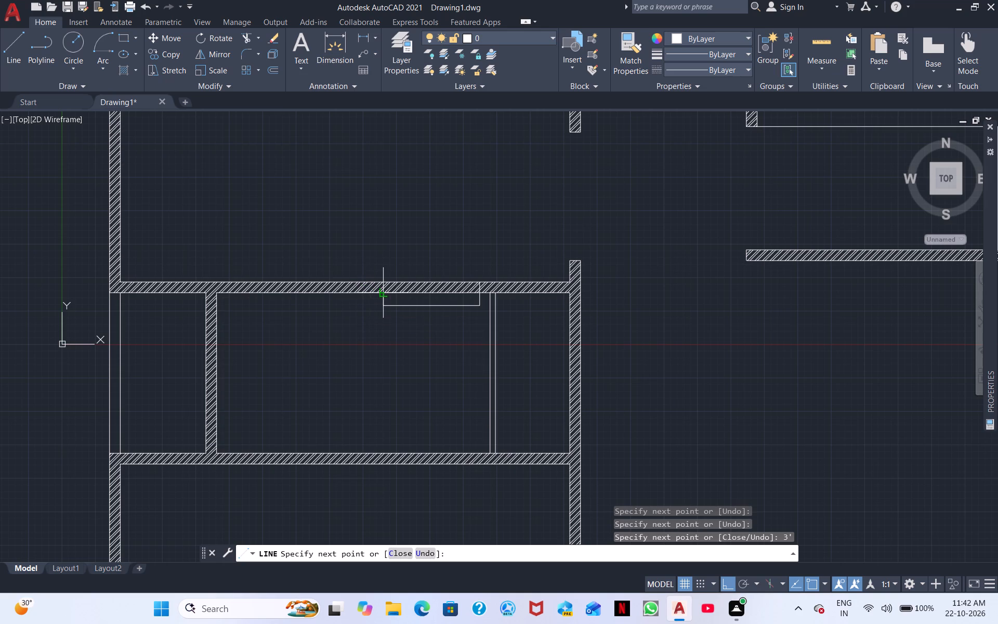
left_click(383, 294)
left_click(386, 282)
right_click(390, 272)
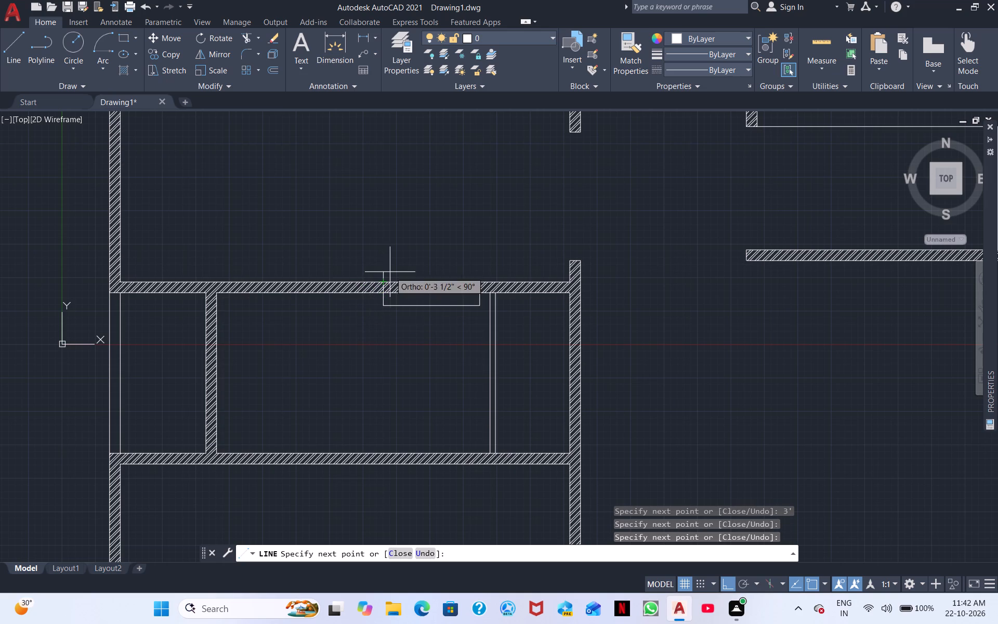
left_click(429, 283)
Trim away the hatch of the connected walls around the outlined opening, including its portions inside the middle room.
scroll(385, 394, "down", 1)
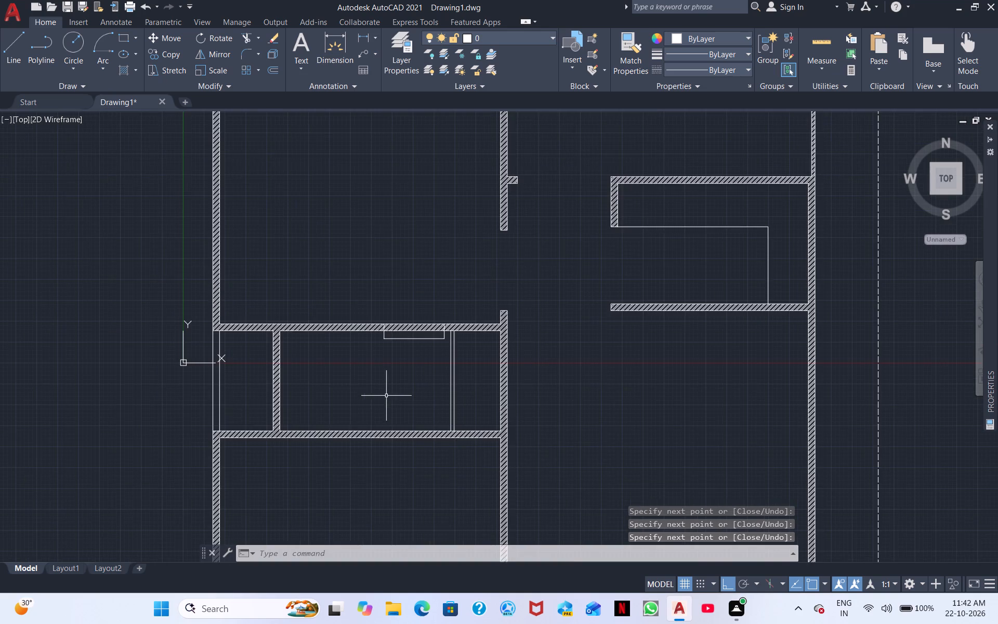
middle_click_drag(387, 398, 365, 295)
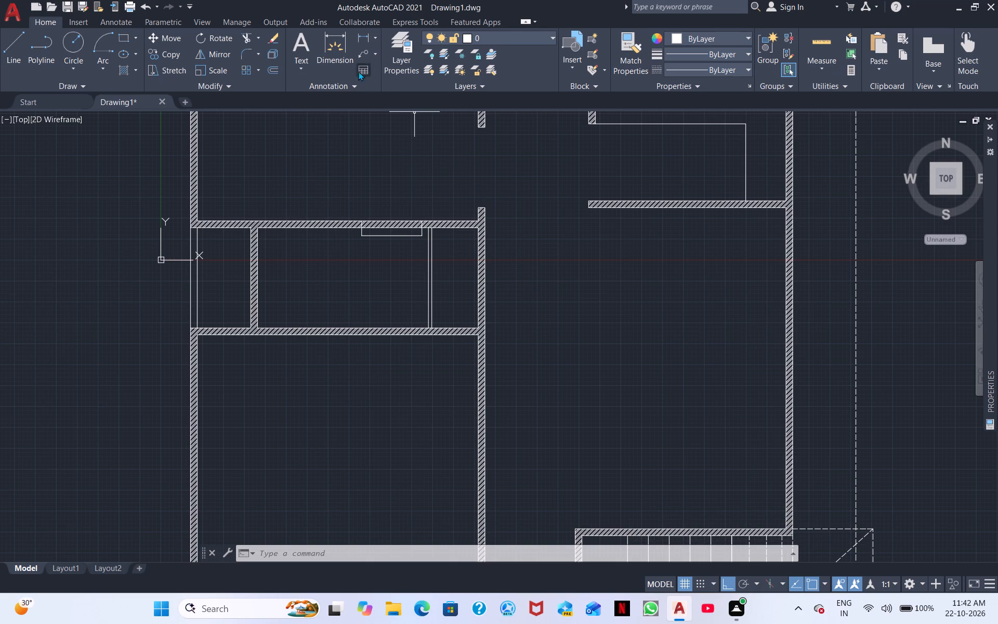
left_click(243, 35)
scroll(329, 207, "up", 3)
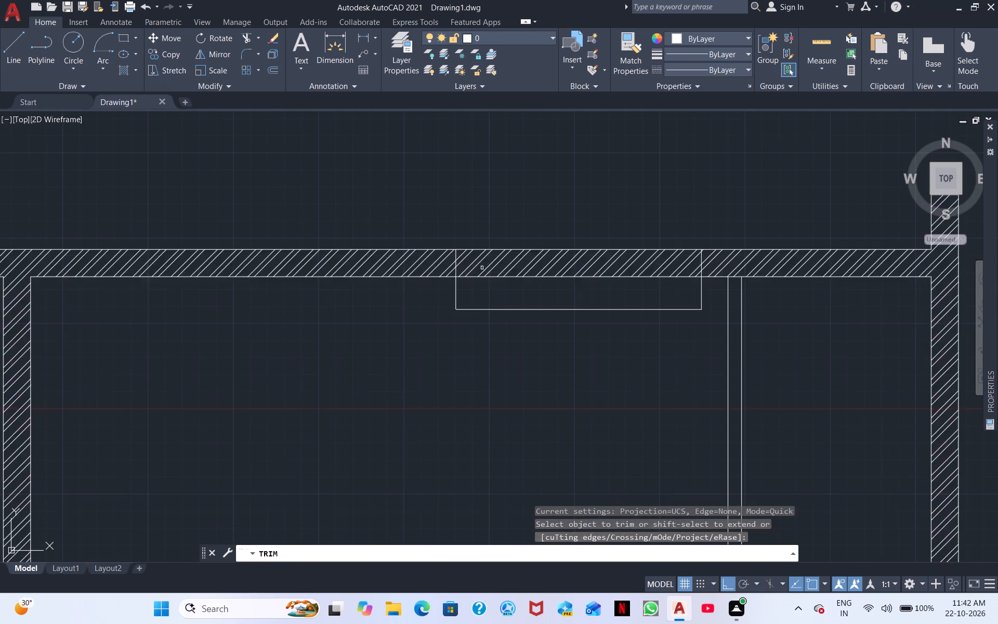
left_click(484, 267)
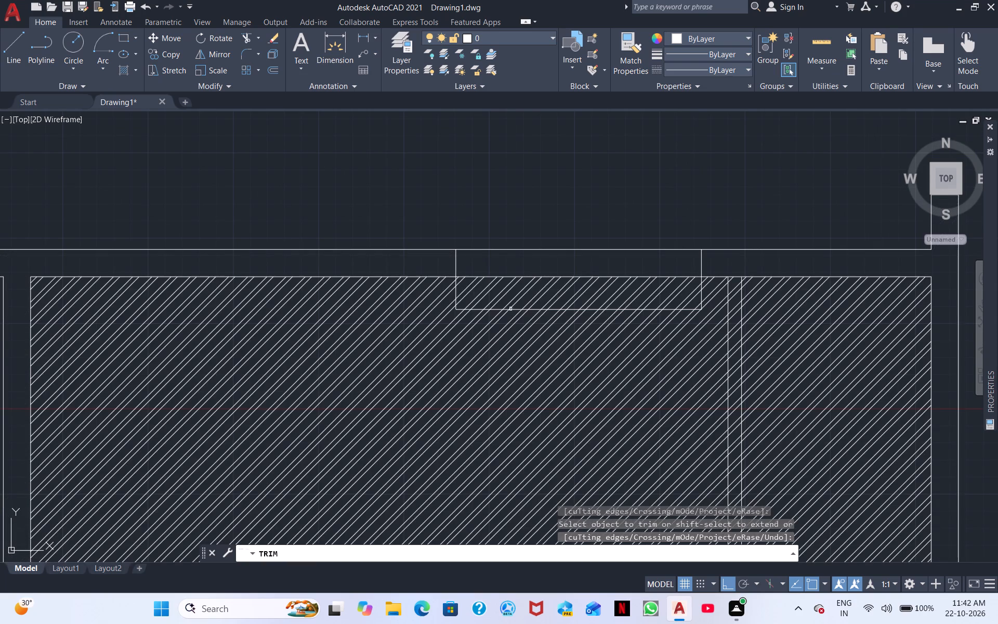
left_click(505, 289)
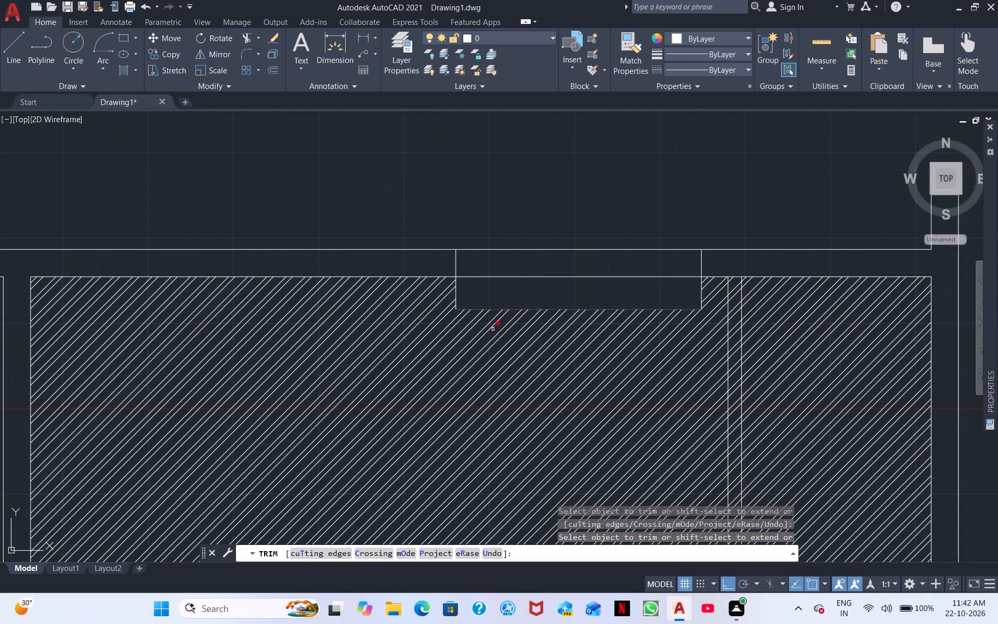
left_click(493, 330)
left_click_drag(456, 340, 447, 507)
scroll(474, 437, "down", 2)
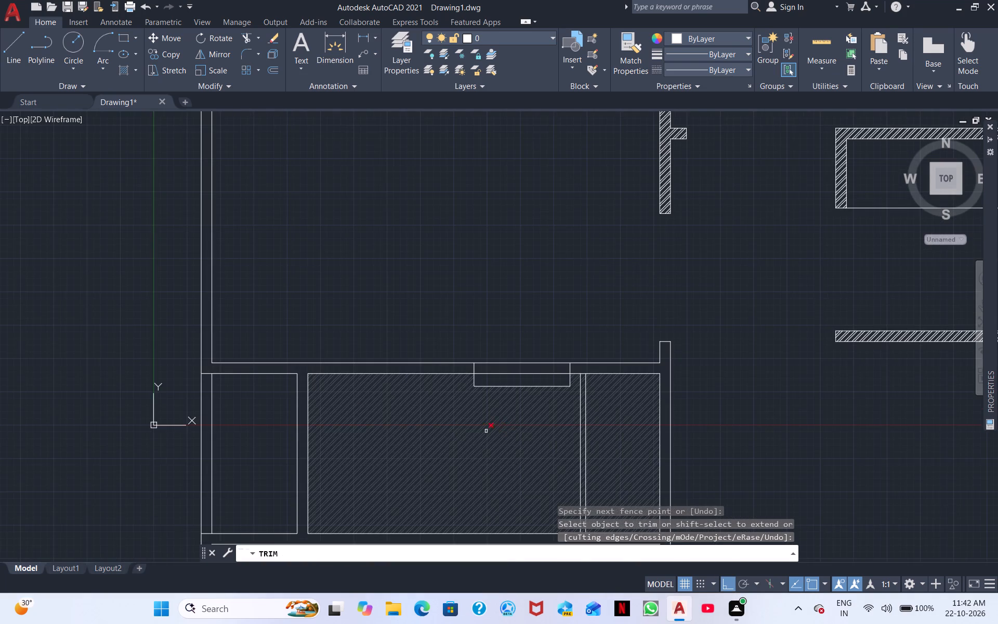
scroll(474, 431, "down", 1)
left_click_drag(388, 421, 519, 476)
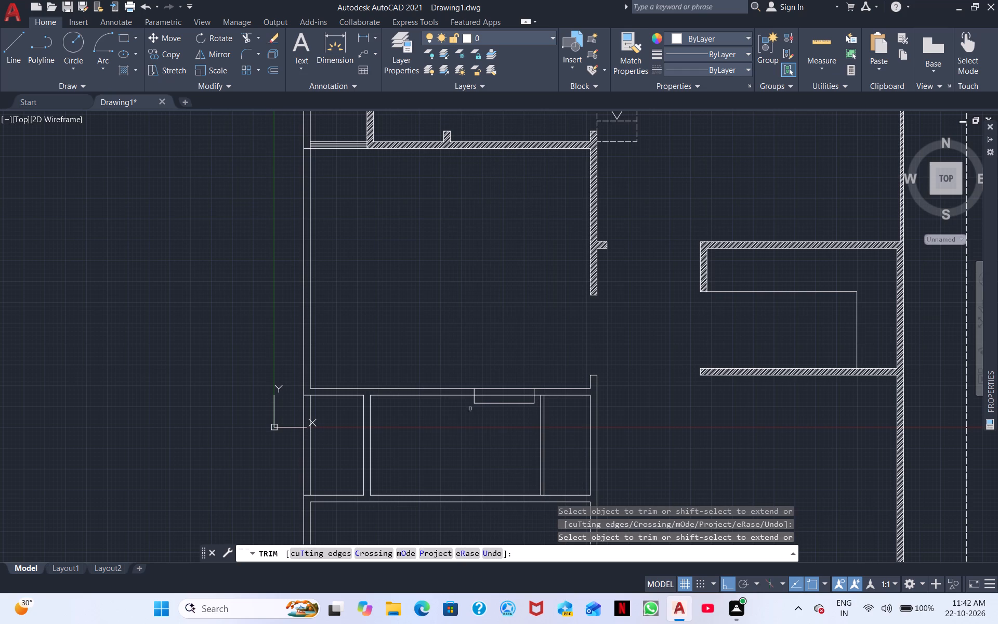
Trim the wall lines between the opening's sides and the surplus lines projecting below the wall.
left_click(491, 402)
left_click_drag(501, 383, 503, 420)
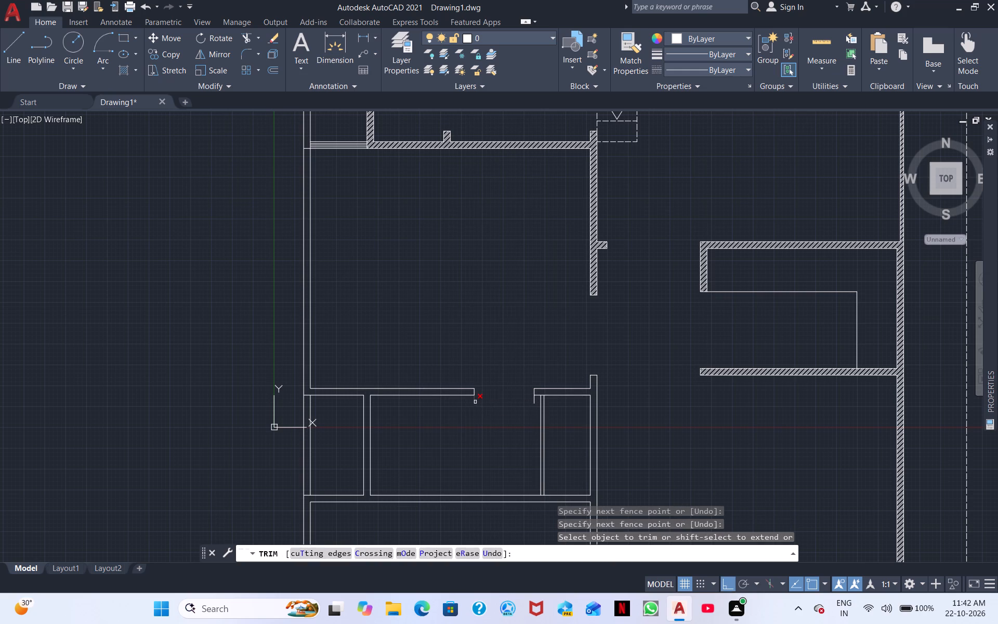
left_click(475, 402)
left_click(534, 404)
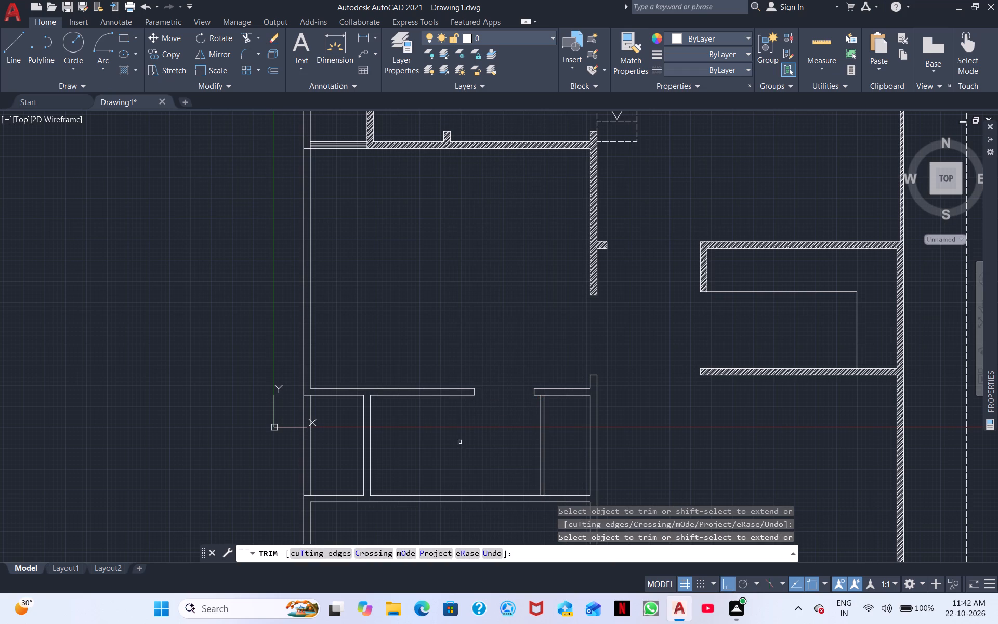
right_click(460, 442)
left_click(509, 266)
Examine the whole floor plan for walls that still need hatching.
scroll(396, 339, "down", 1)
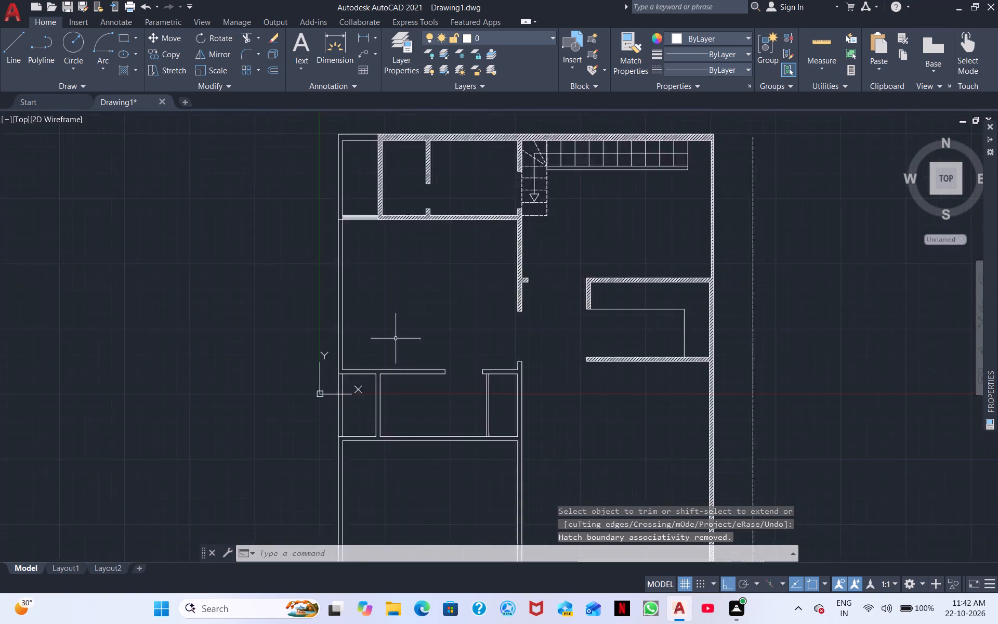
scroll(396, 339, "down", 1)
middle_click_drag(428, 396, 387, 314)
middle_click_drag(380, 381, 370, 332)
middle_click_drag(380, 373, 380, 313)
middle_click_drag(392, 355, 399, 295)
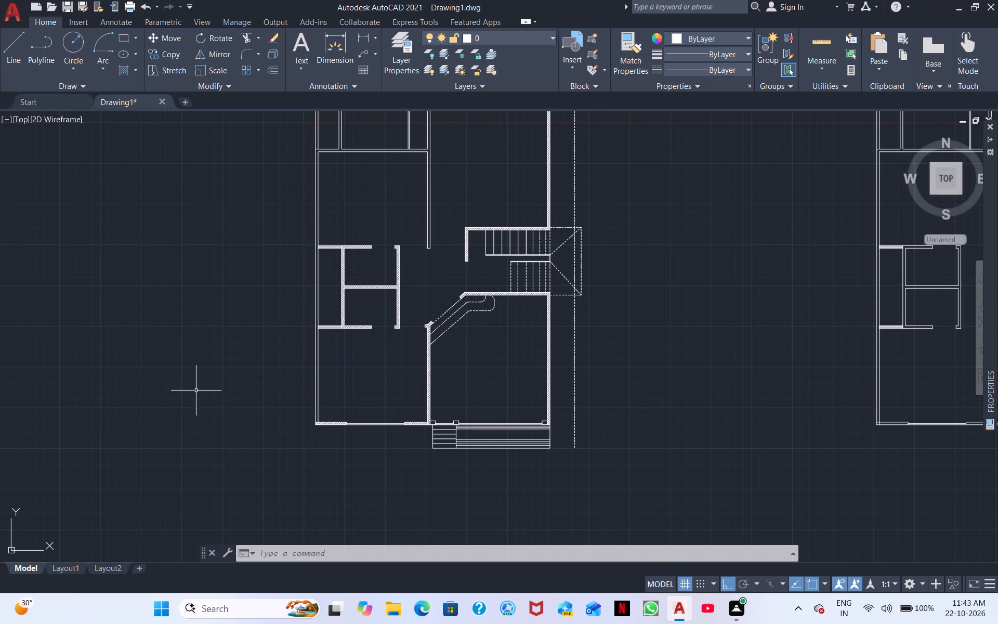
middle_click_drag(375, 296, 266, 385)
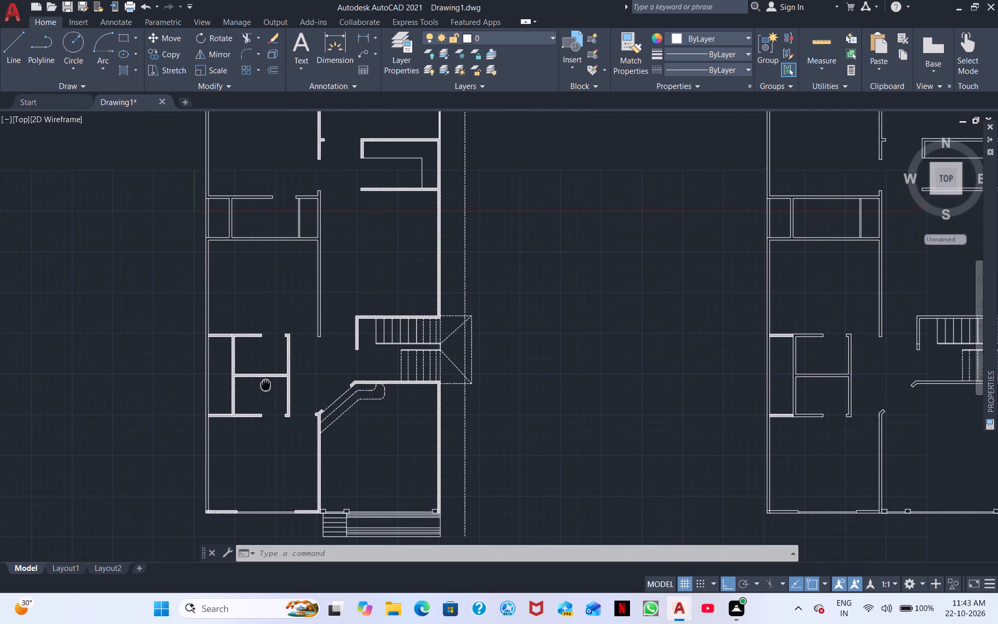
middle_click_drag(266, 385, 244, 500)
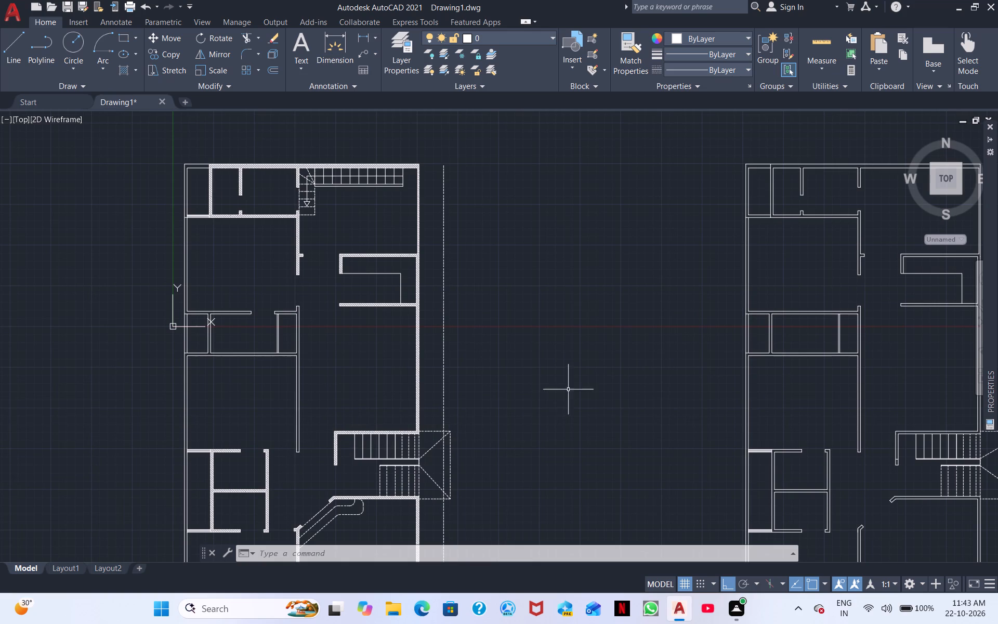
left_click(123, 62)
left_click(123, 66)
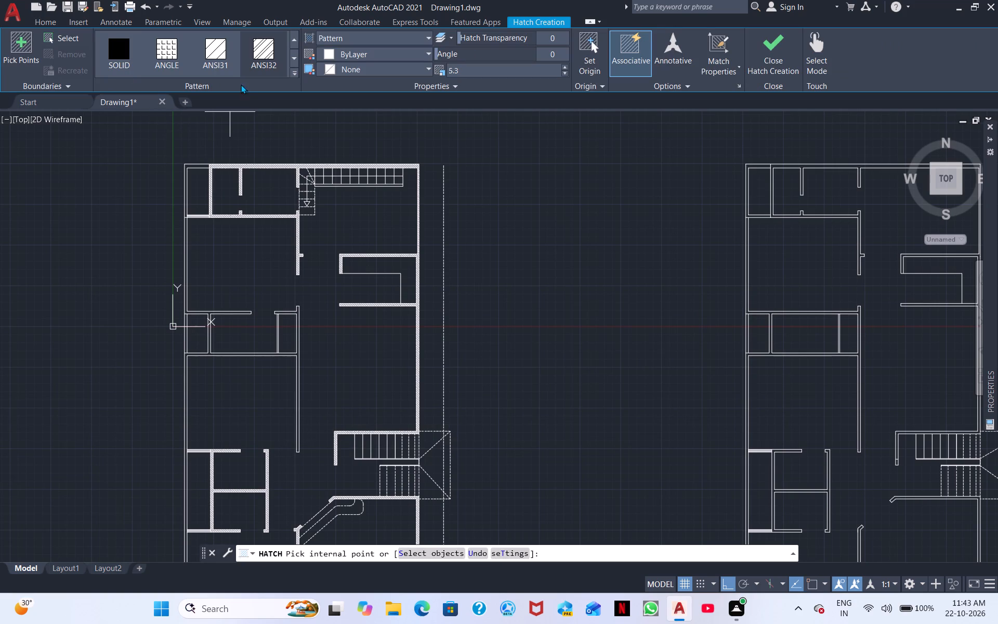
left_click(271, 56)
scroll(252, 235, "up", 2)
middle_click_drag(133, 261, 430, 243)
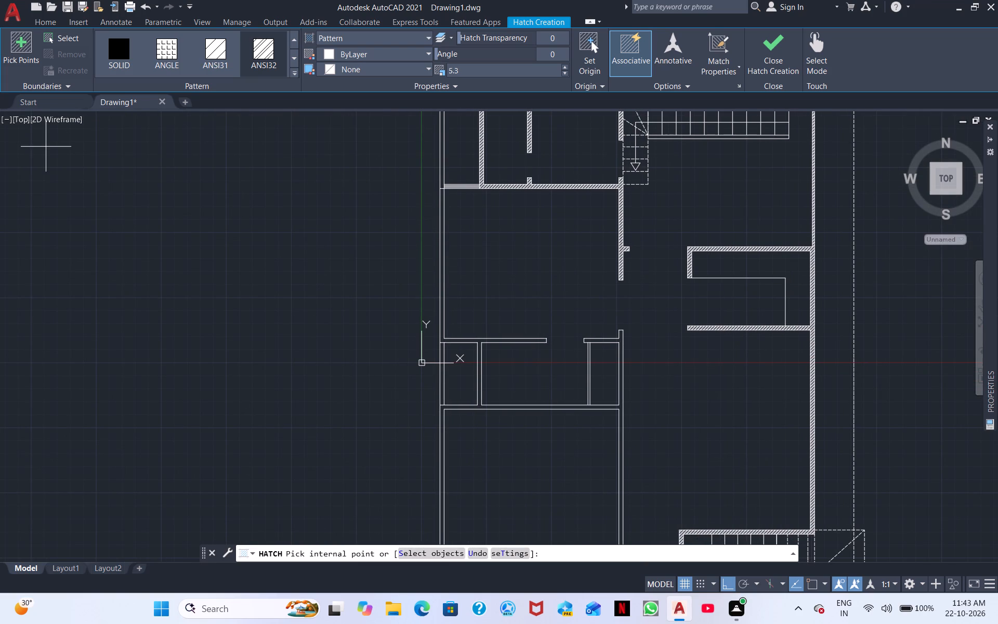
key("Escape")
Try to hatch the outer wall strip beside the bottom corner room with ANSI32.
scroll(454, 493, "down", 2)
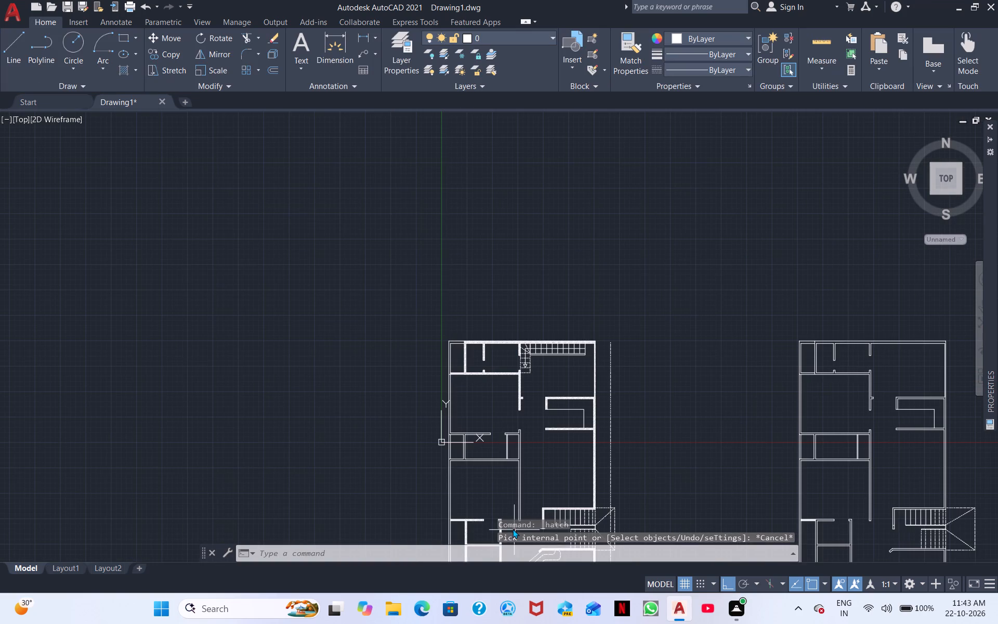
middle_click_drag(508, 521, 442, 290)
middle_click_drag(496, 367, 450, 107)
scroll(426, 304, "down", 1)
scroll(426, 304, "up", 3)
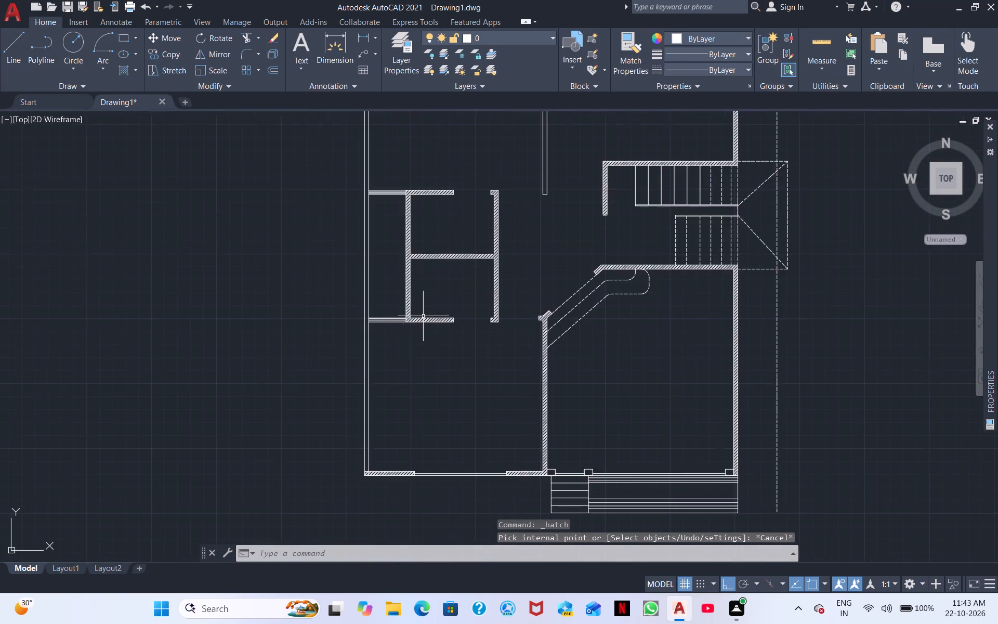
scroll(392, 360, "up", 2)
middle_click_drag(354, 415, 462, 202)
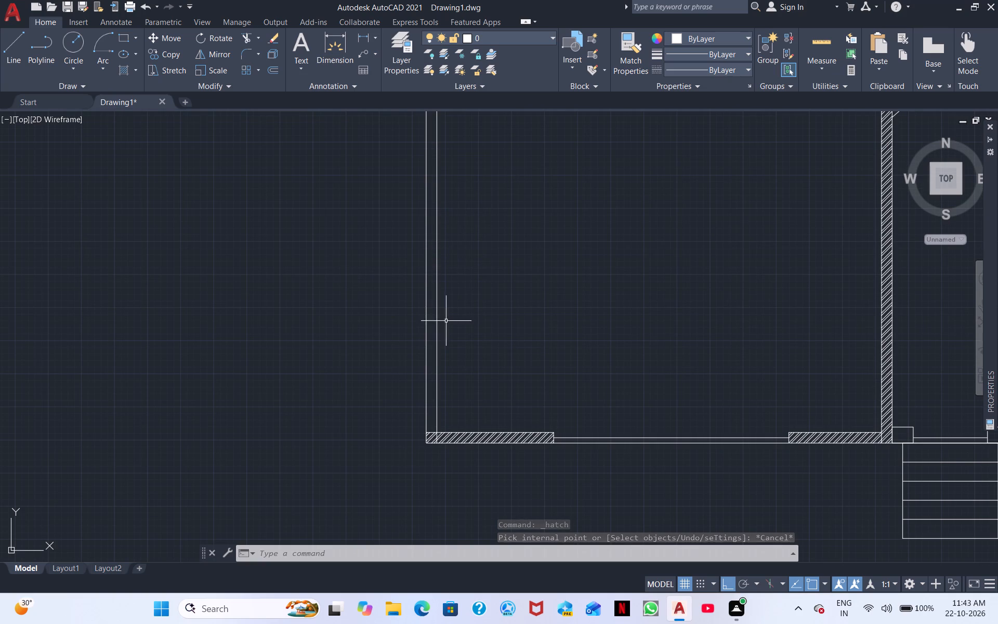
right_click(486, 351)
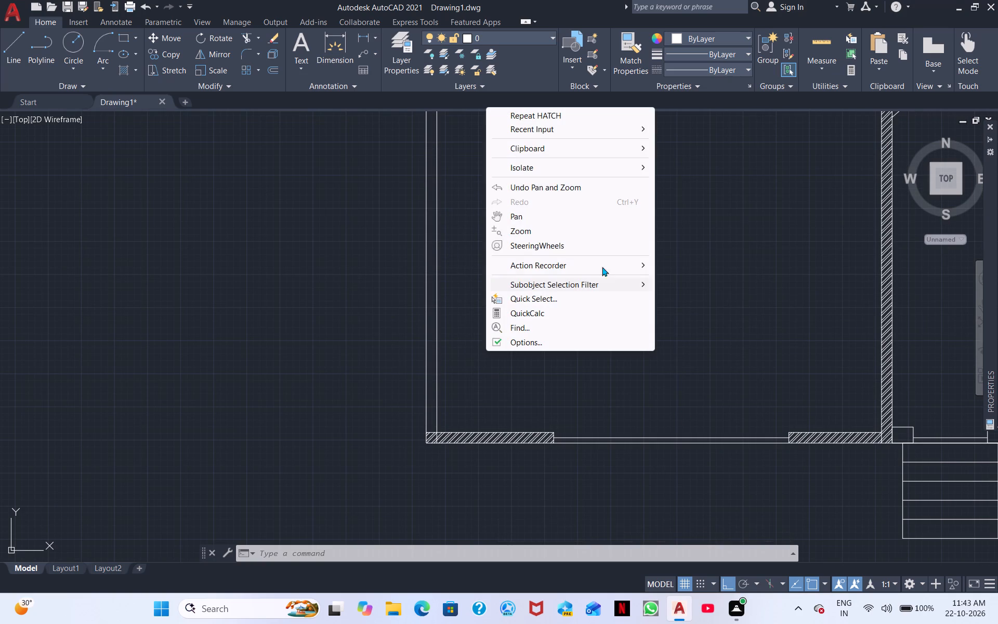
left_click(557, 116)
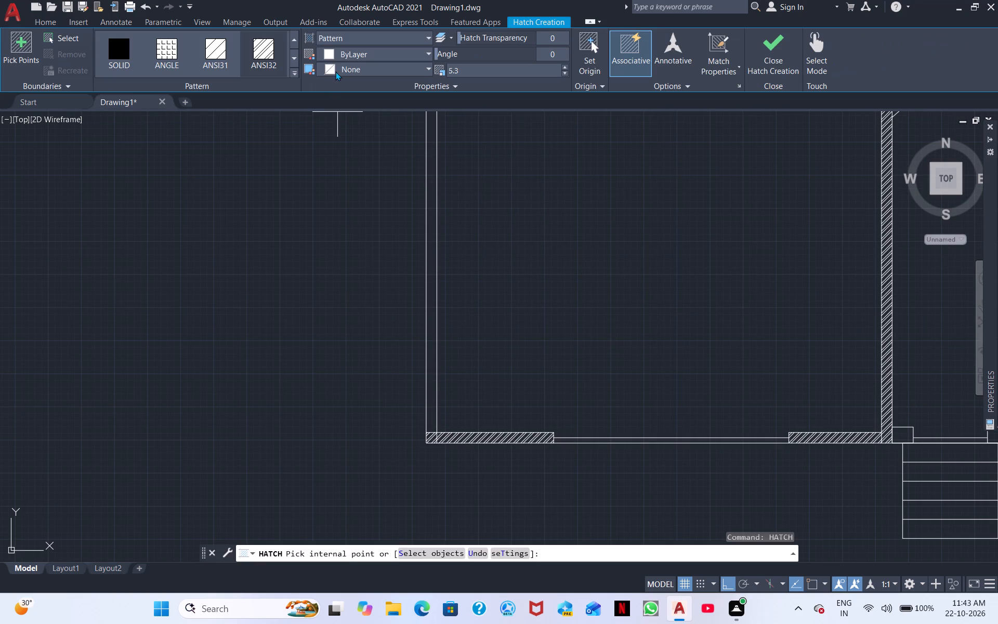
left_click(281, 64)
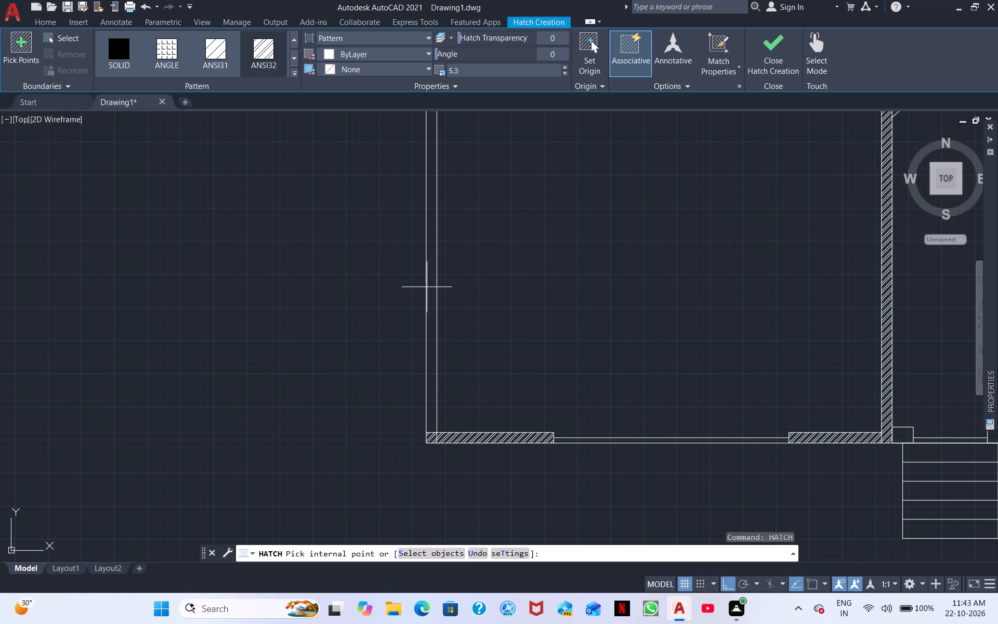
left_click(429, 287)
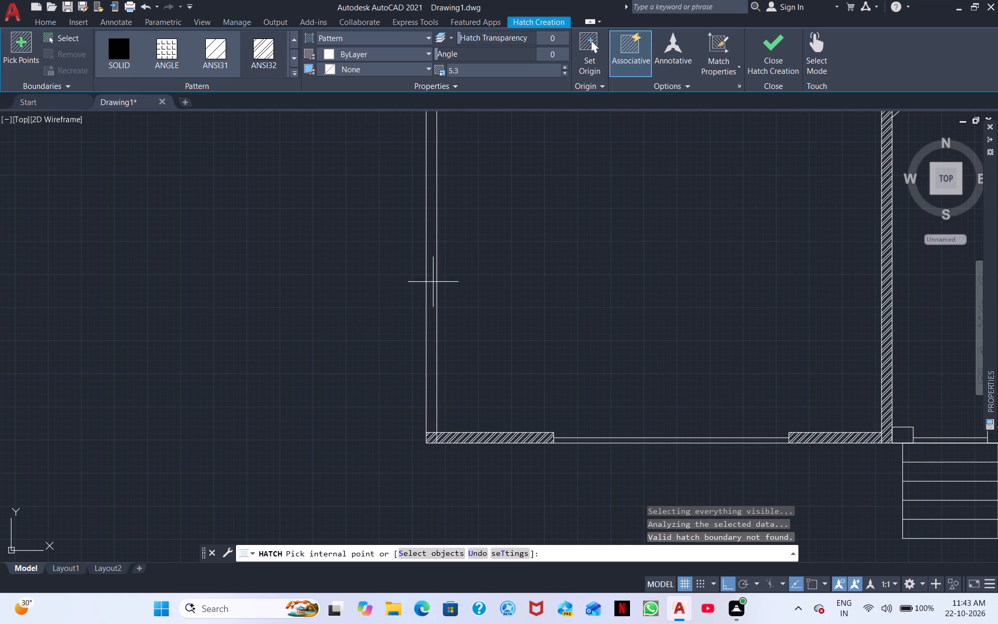
left_click(433, 282)
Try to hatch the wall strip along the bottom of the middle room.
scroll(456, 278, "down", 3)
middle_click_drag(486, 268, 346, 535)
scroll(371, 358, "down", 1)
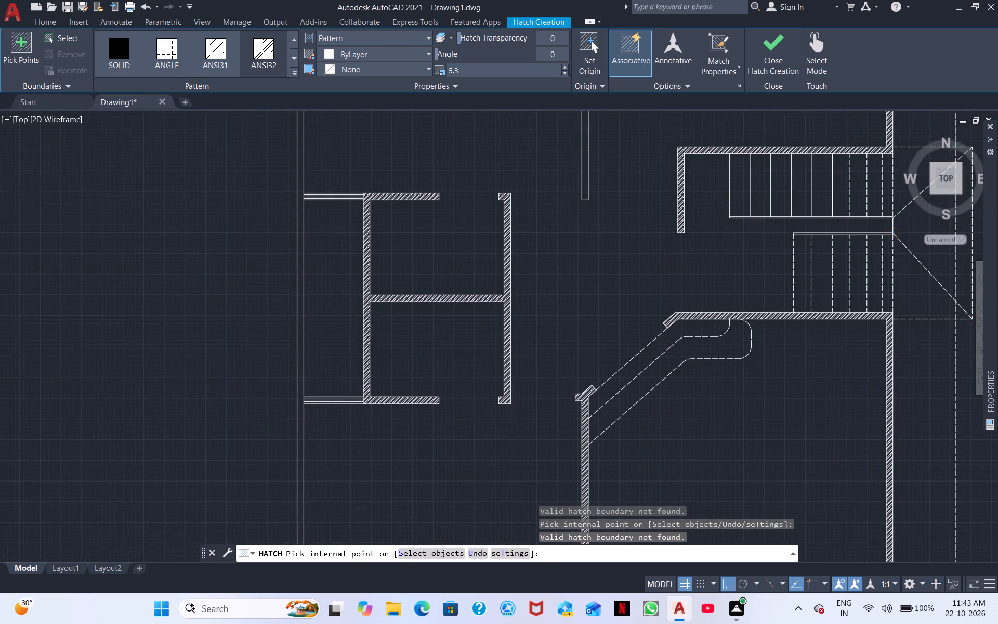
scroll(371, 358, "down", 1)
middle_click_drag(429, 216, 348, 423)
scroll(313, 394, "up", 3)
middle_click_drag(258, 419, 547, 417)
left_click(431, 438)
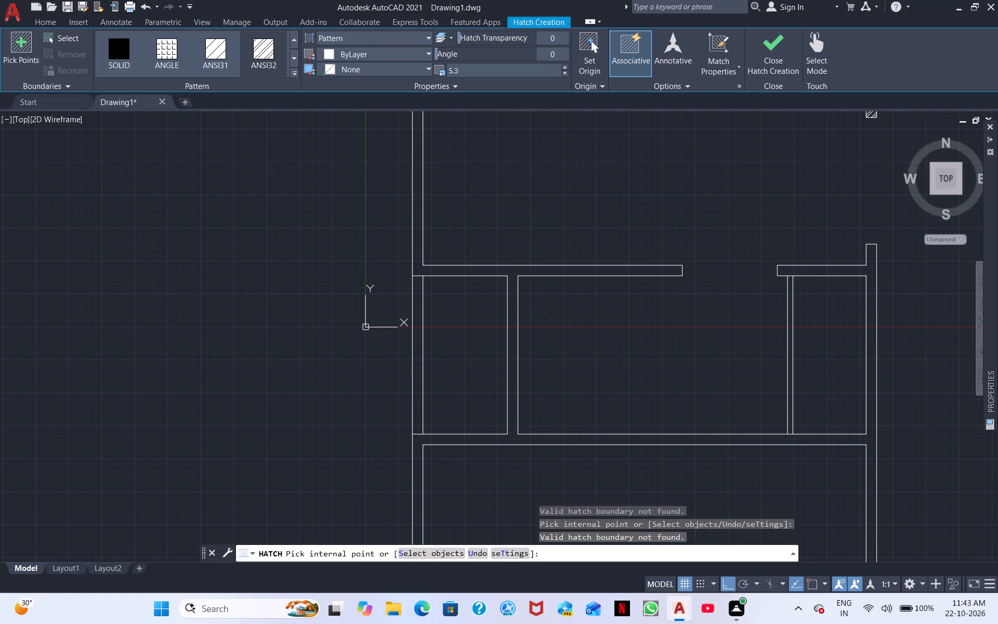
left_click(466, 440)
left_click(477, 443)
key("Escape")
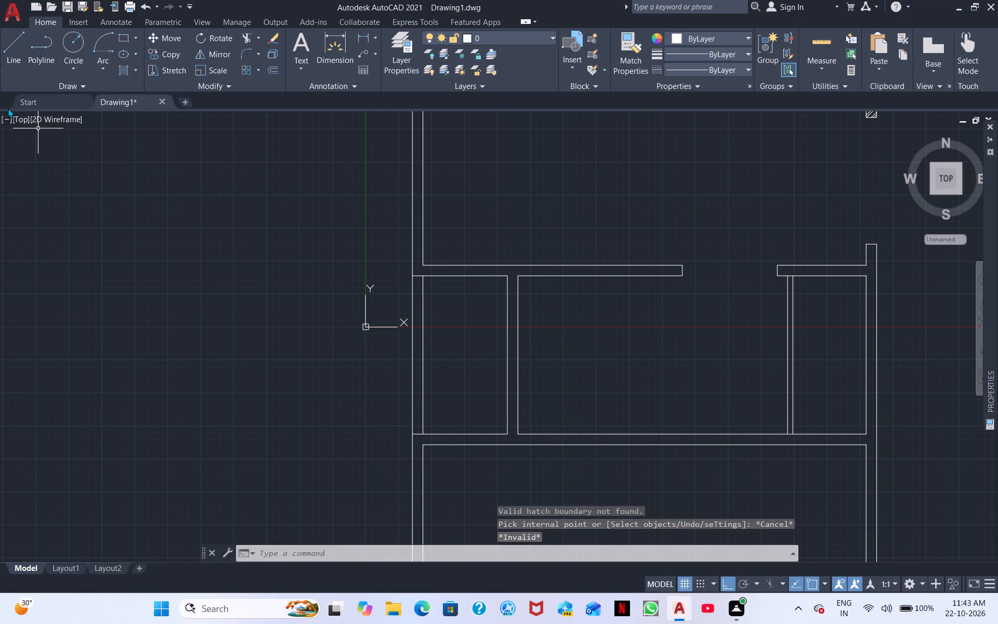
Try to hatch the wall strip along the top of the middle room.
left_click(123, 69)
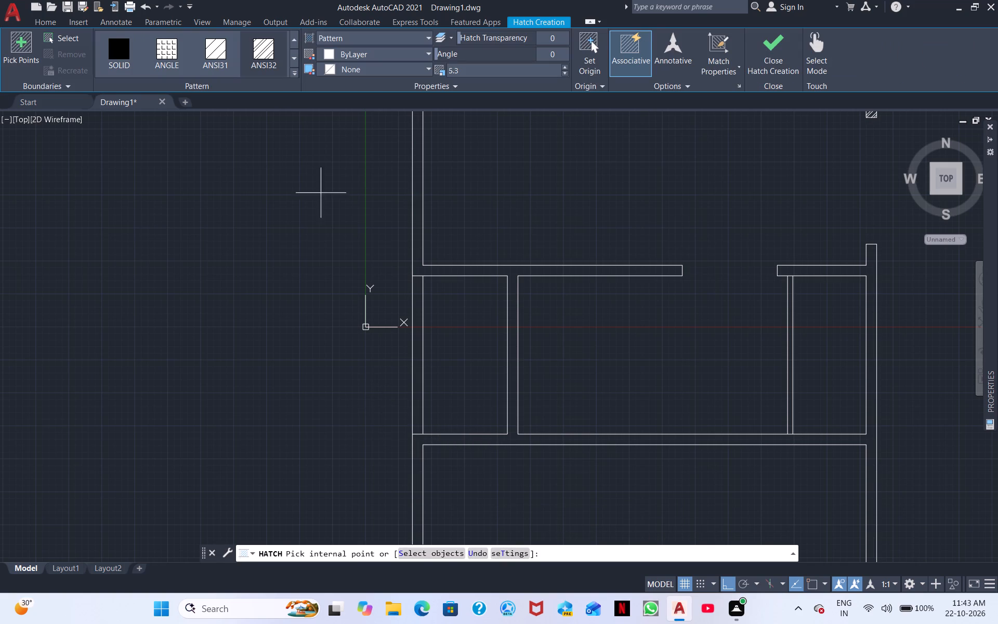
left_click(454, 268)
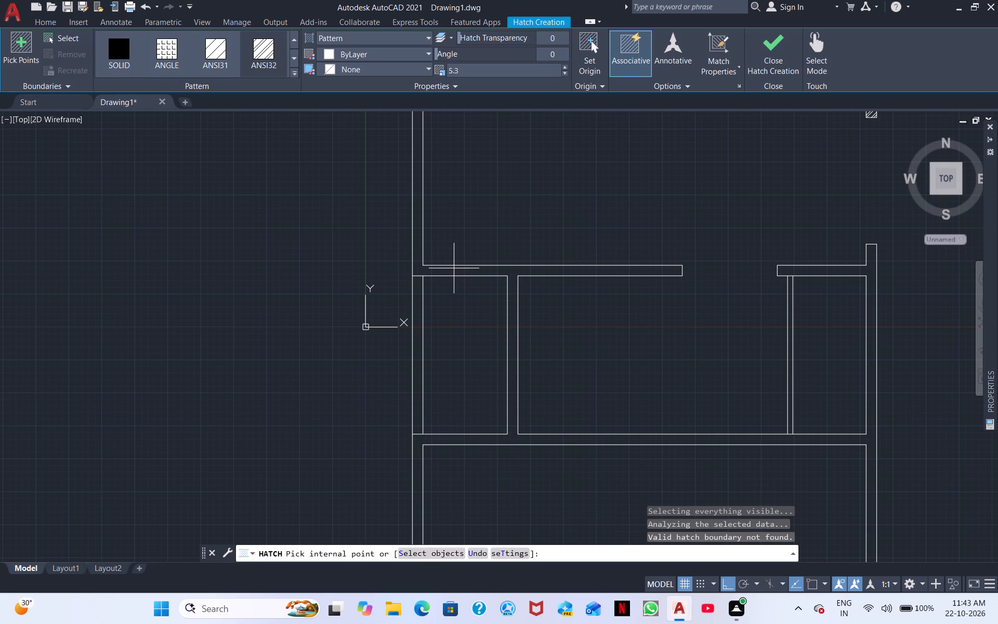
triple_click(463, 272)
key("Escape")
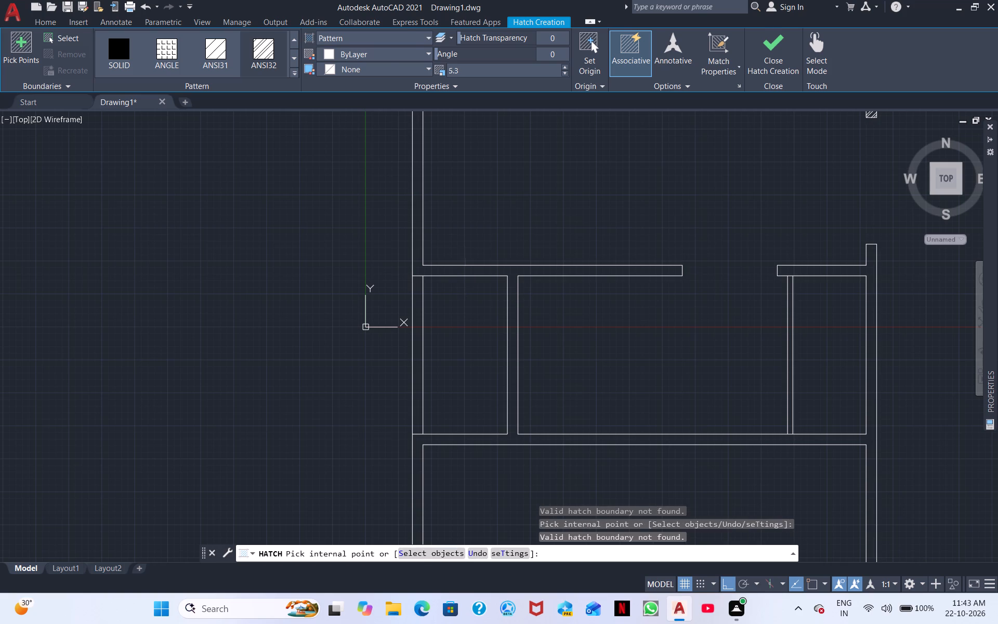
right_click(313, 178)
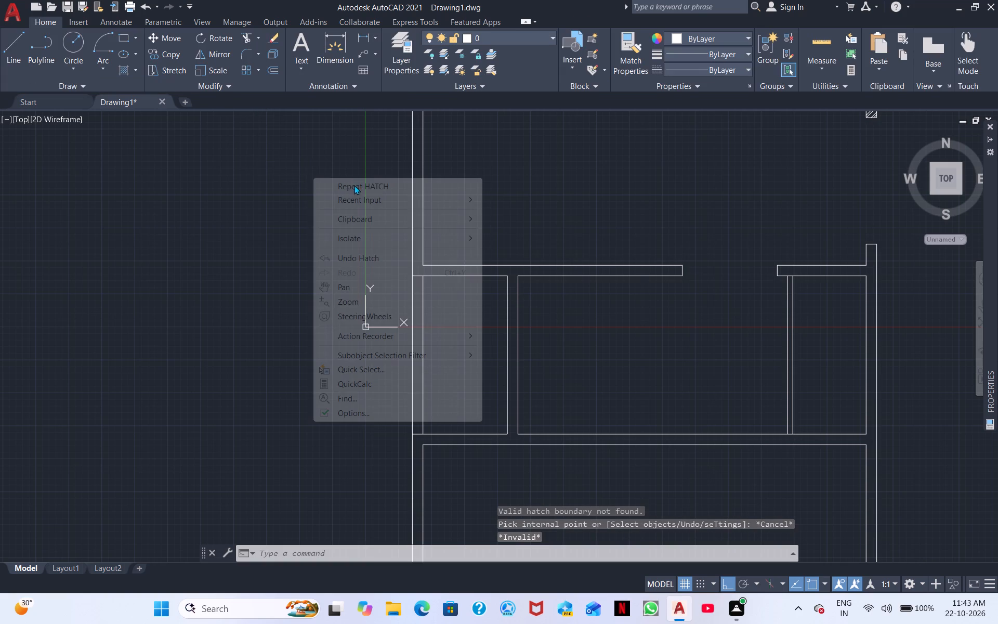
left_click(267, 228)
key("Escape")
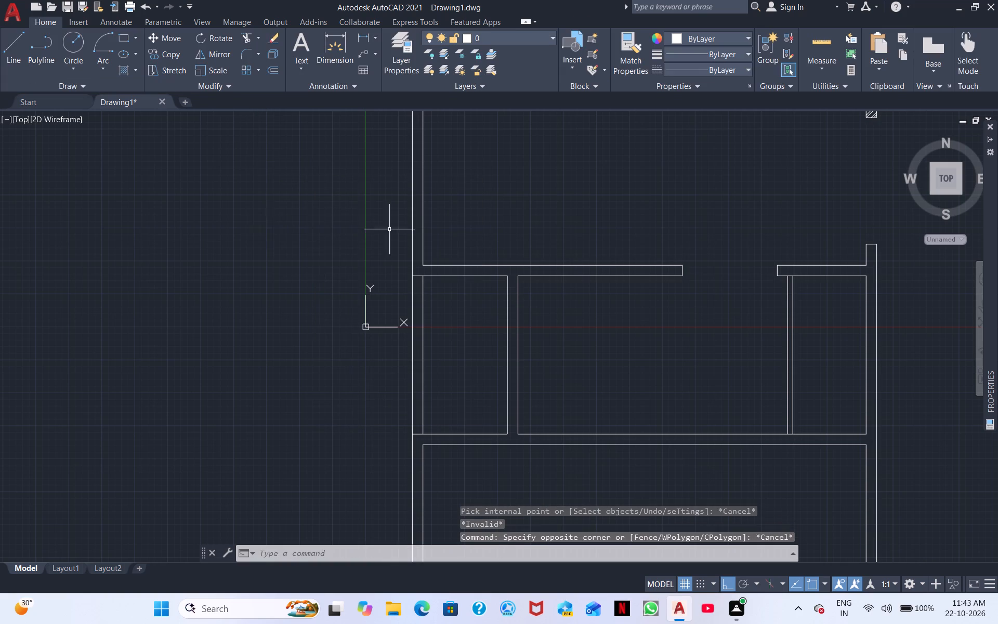
Examine the red-circled corner of the staircase where the dashed landing diagonal meets the wall and railing lines.
scroll(413, 229, "down", 2)
middle_click_drag(515, 271, 239, 227)
middle_click_drag(364, 355, 300, 293)
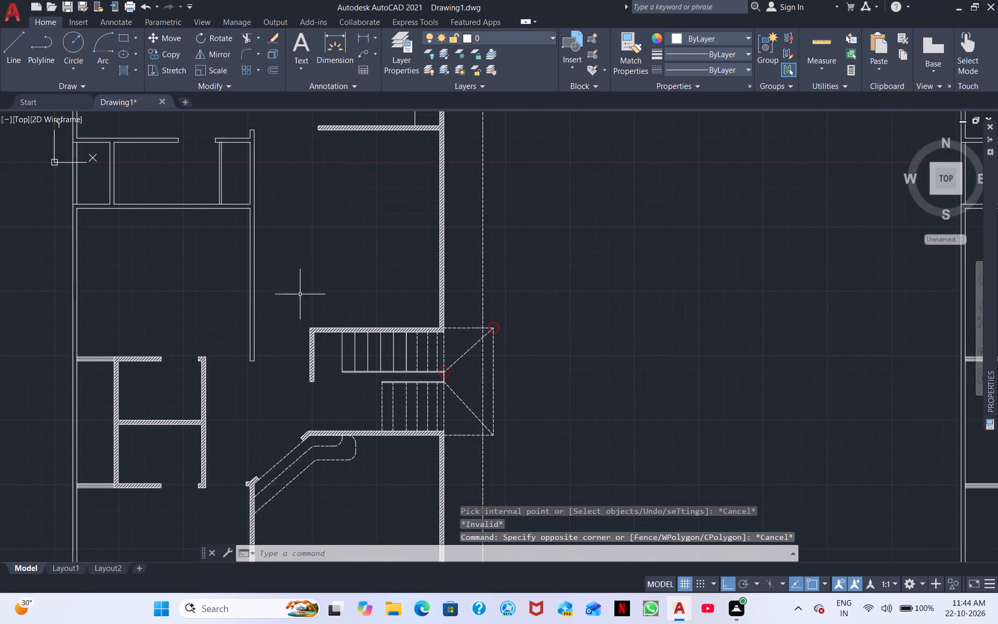
scroll(469, 365, "down", 1)
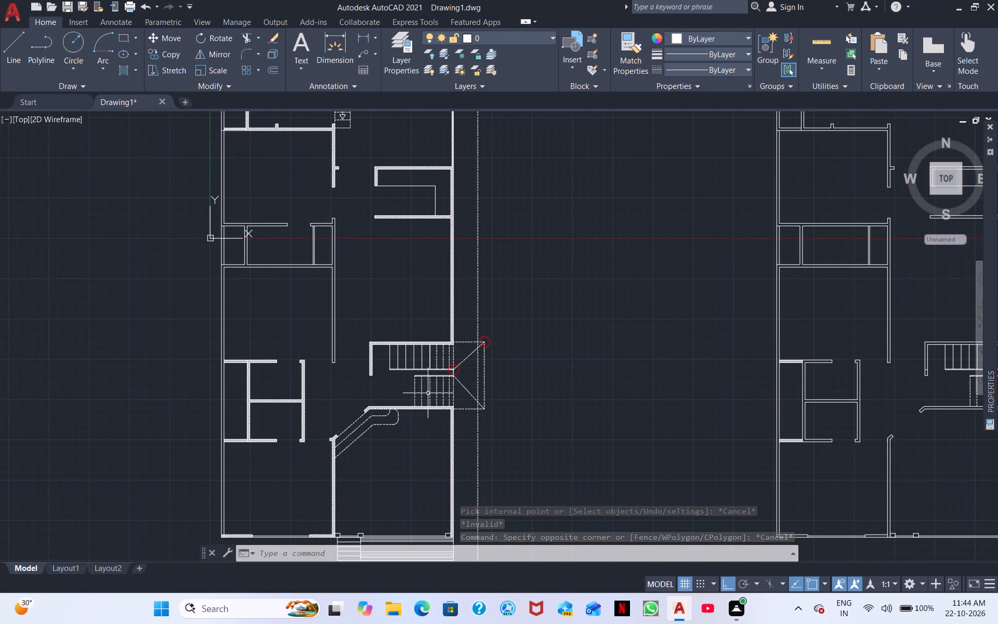
scroll(405, 394, "up", 3)
scroll(483, 389, "up", 2)
middle_click_drag(482, 334, 206, 473)
scroll(341, 381, "down", 2)
scroll(332, 389, "up", 4)
middle_click_drag(431, 329, 219, 438)
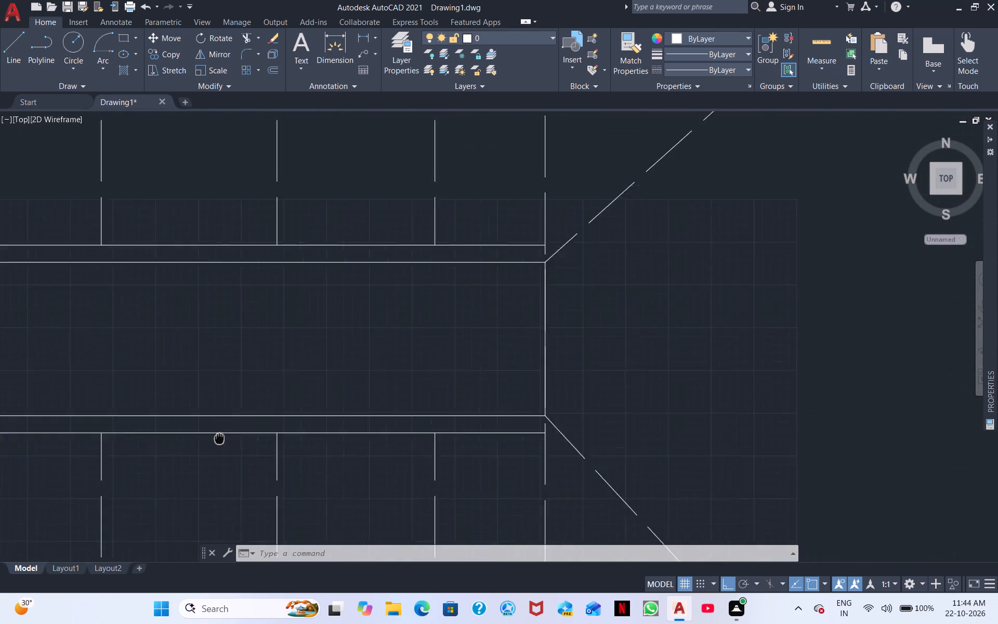
middle_click_drag(219, 438, 159, 475)
scroll(296, 391, "up", 3)
middle_click_drag(395, 363, 0, 592)
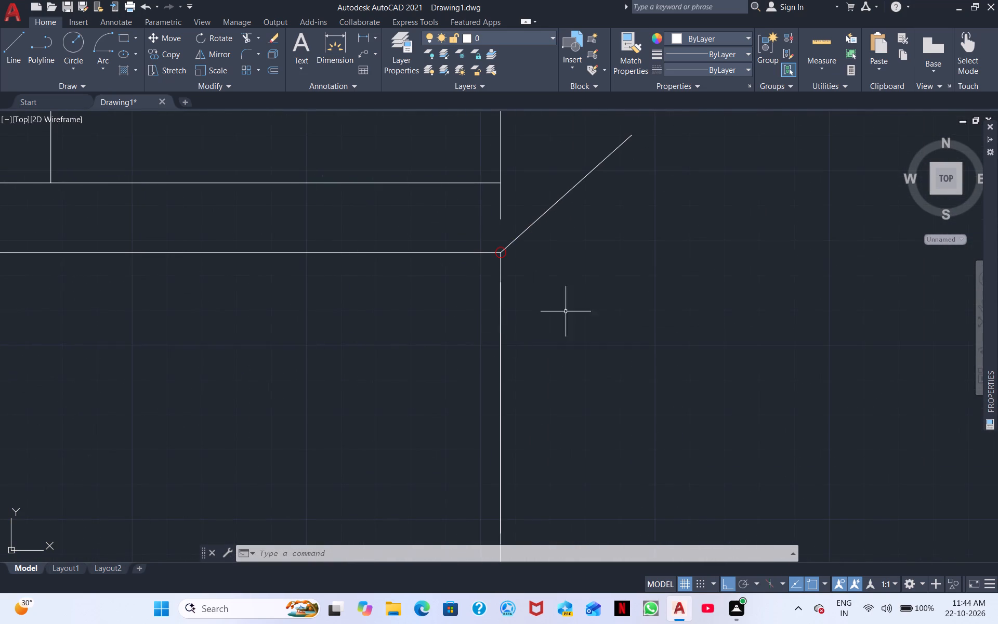
scroll(483, 268, "up", 4)
scroll(524, 241, "up", 1)
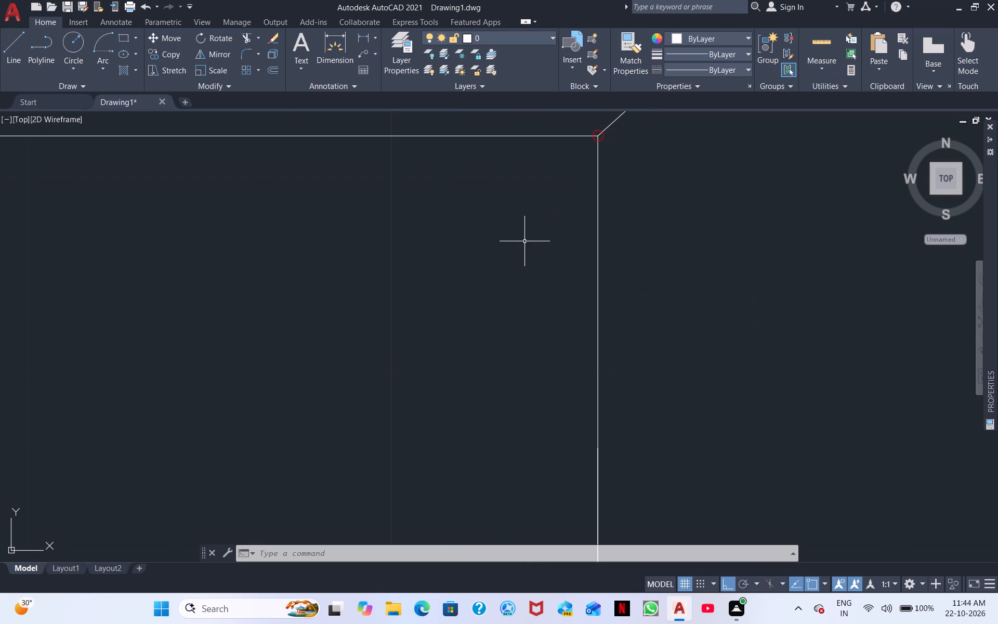
middle_click_drag(571, 214, 491, 434)
middle_click_drag(554, 396, 520, 538)
scroll(551, 438, "up", 1)
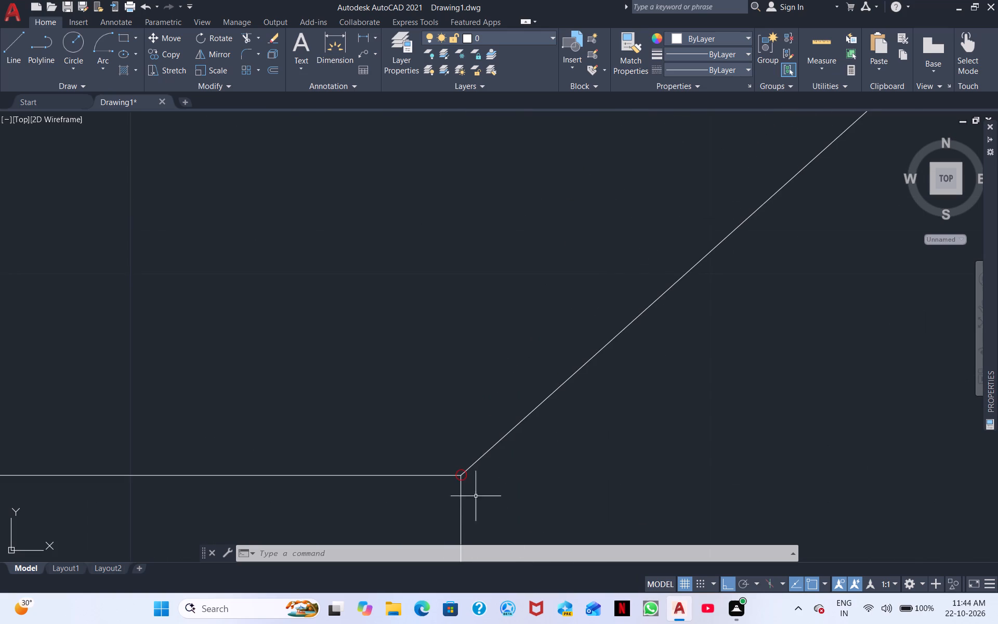
scroll(453, 490, "up", 2)
scroll(466, 439, "up", 6)
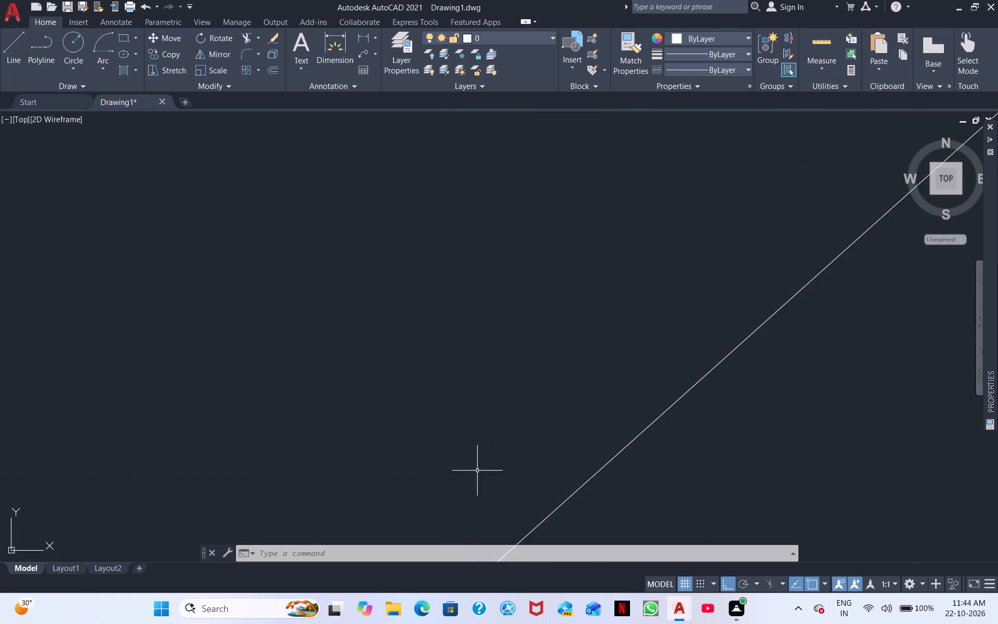
scroll(477, 471, "up", 2)
middle_click_drag(481, 471, 472, 243)
scroll(484, 397, "up", 1)
scroll(436, 347, "down", 3)
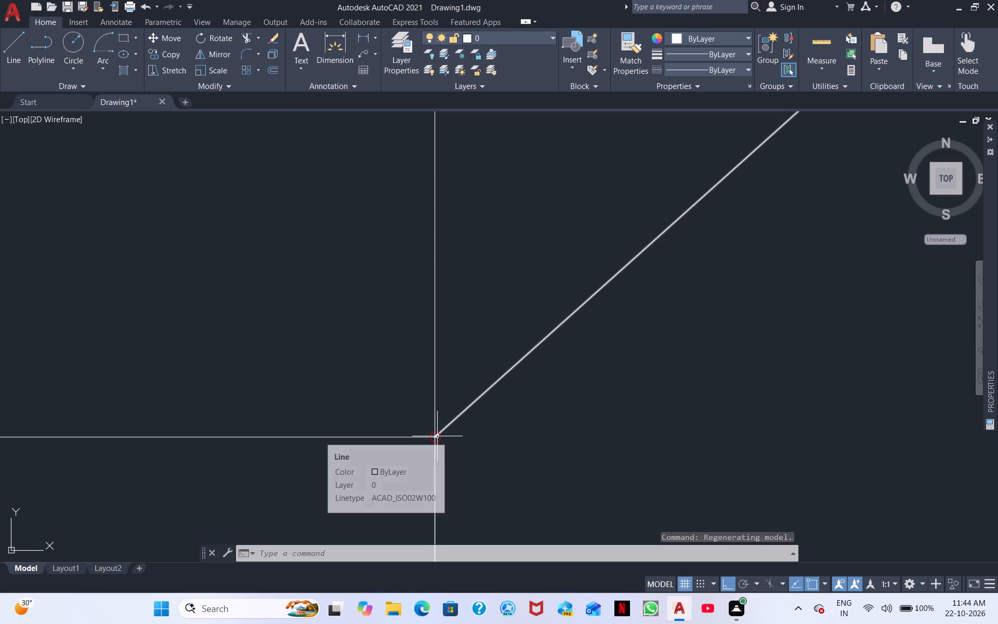
left_click(437, 436)
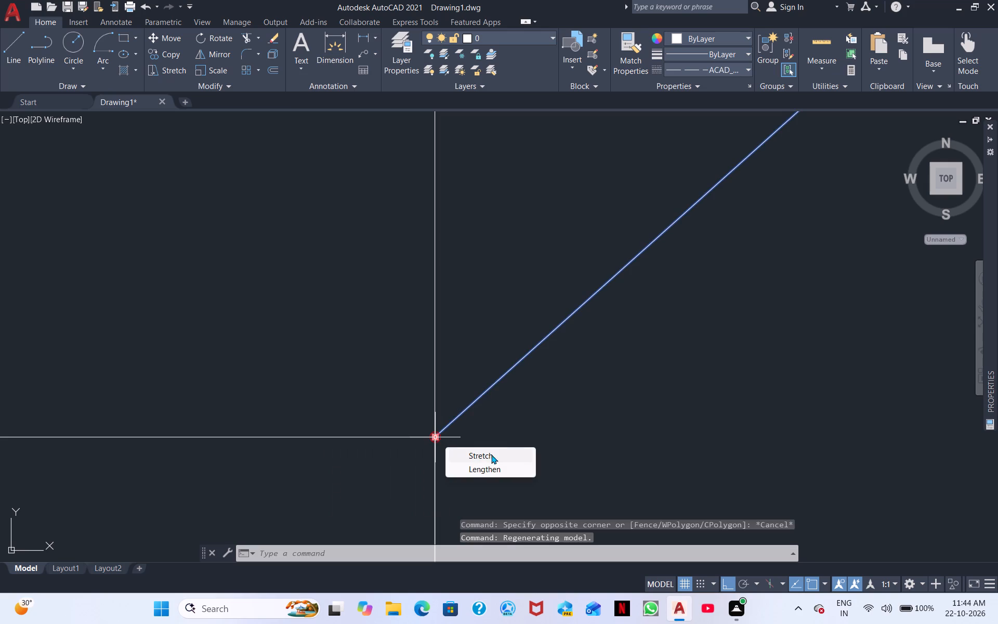
right_click(524, 436)
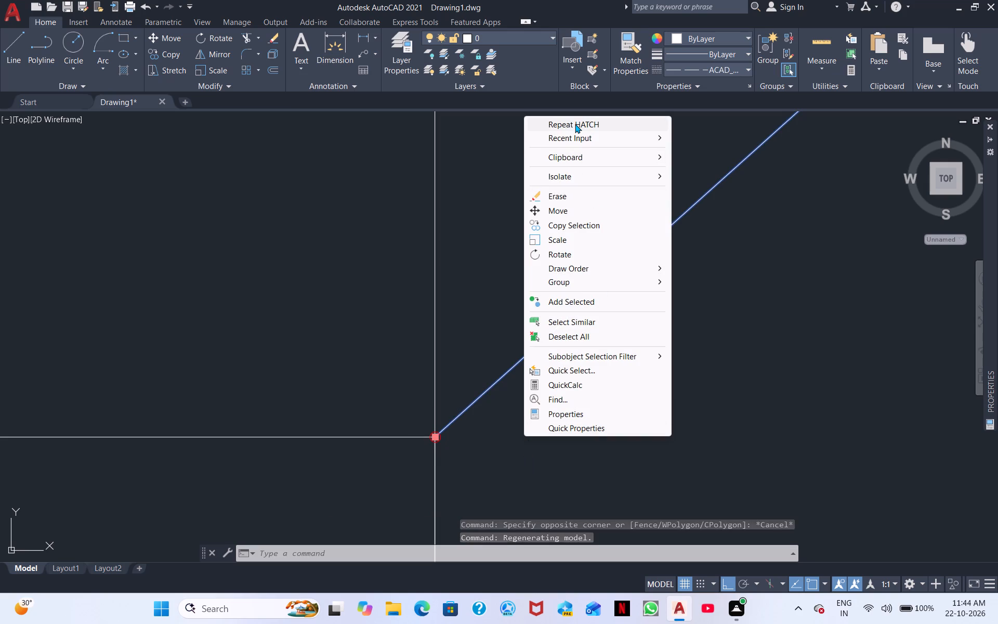
key("Escape")
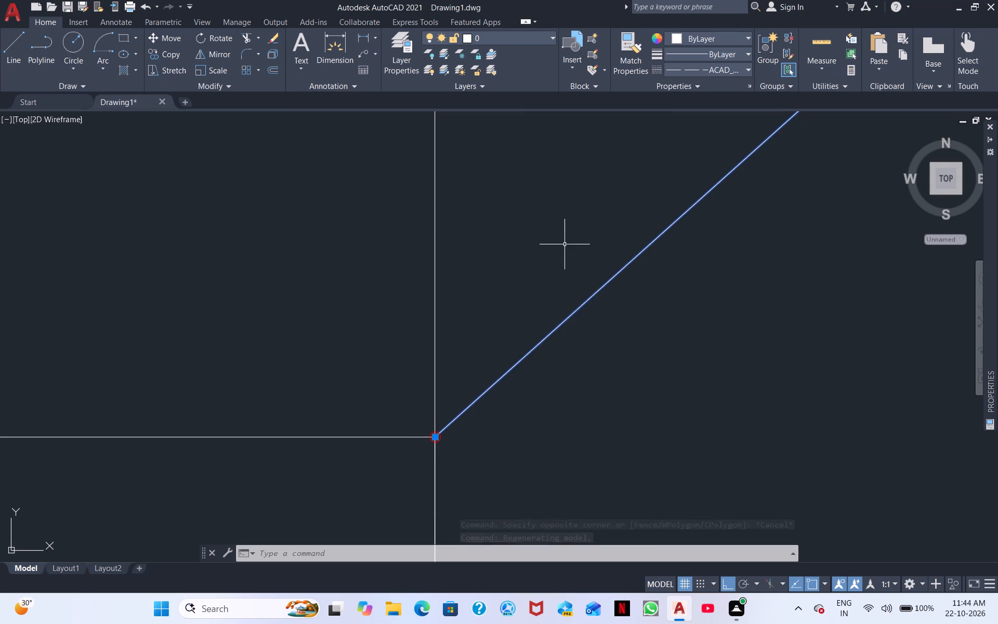
scroll(563, 259, "down", 8)
key("Escape")
scroll(593, 333, "down", 9)
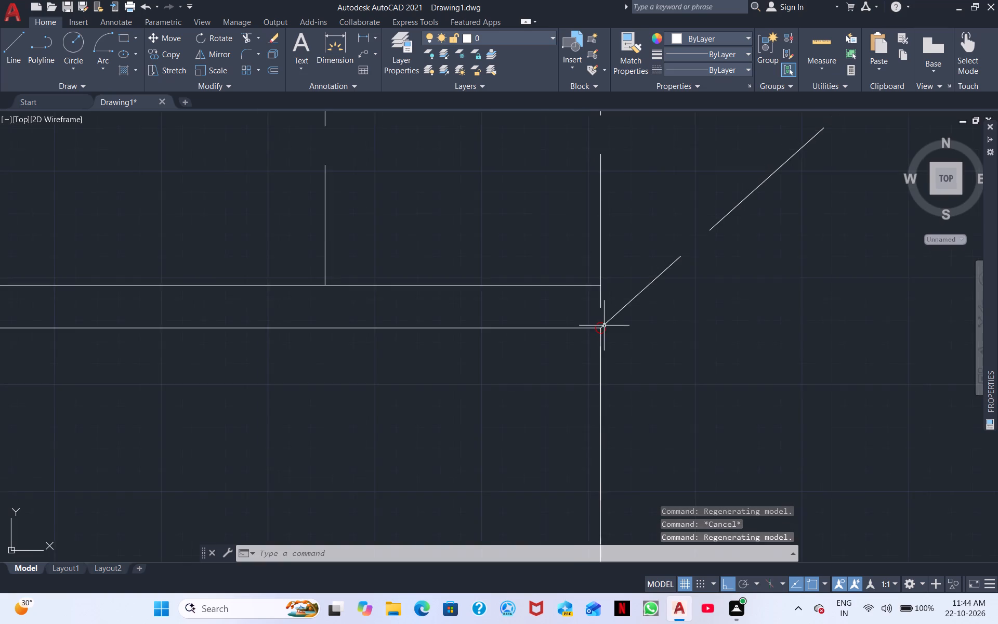
scroll(604, 326, "down", 10)
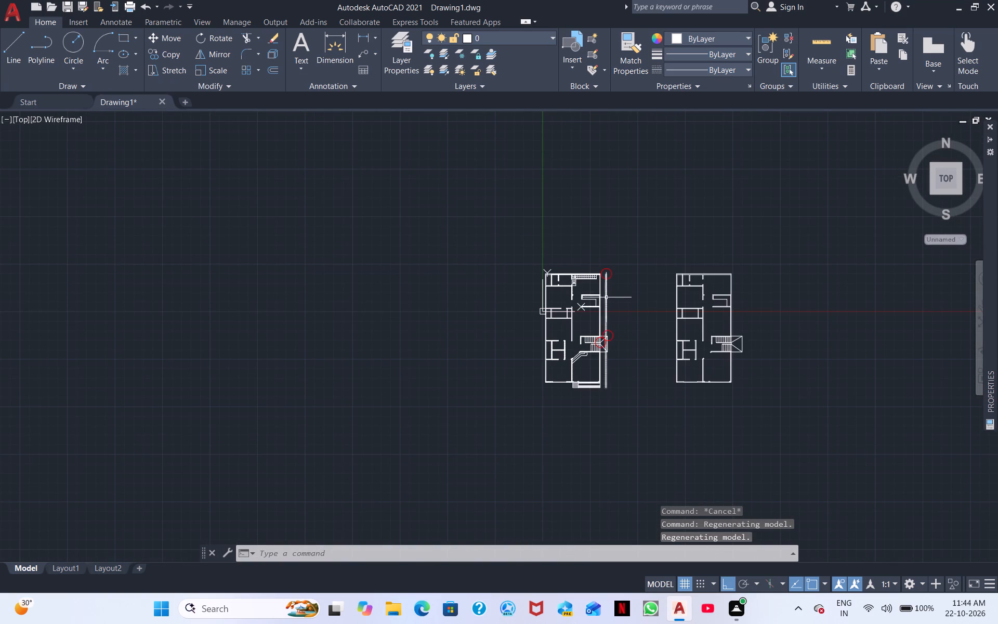
scroll(616, 300, "up", 3)
key("Escape")
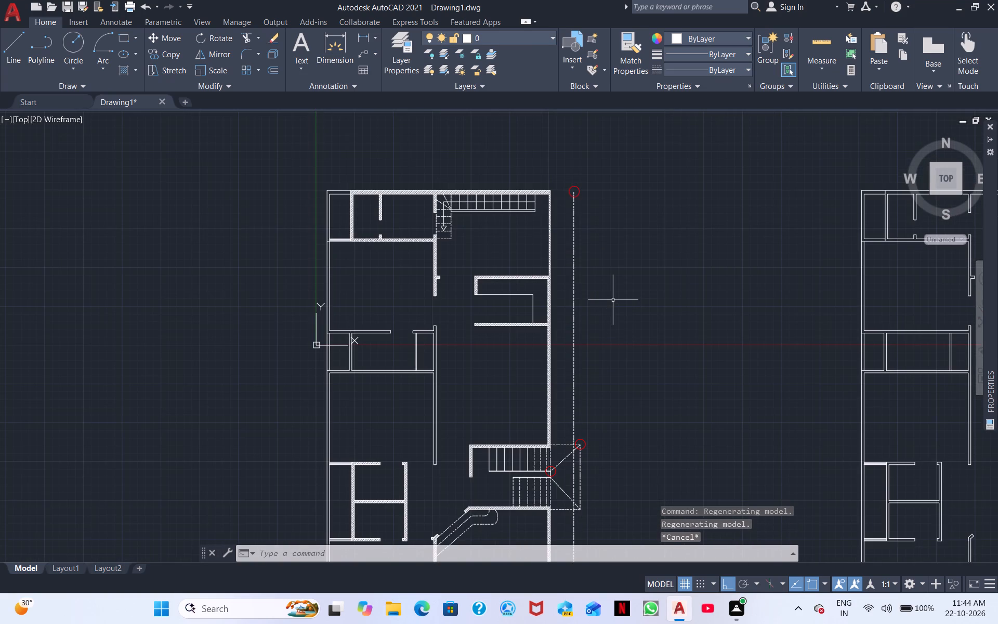
Hatch the connected walls around the middle room, including the long outer wall and the adjoining inner wall, with ANSI32.
middle_click_drag(590, 359, 693, 321)
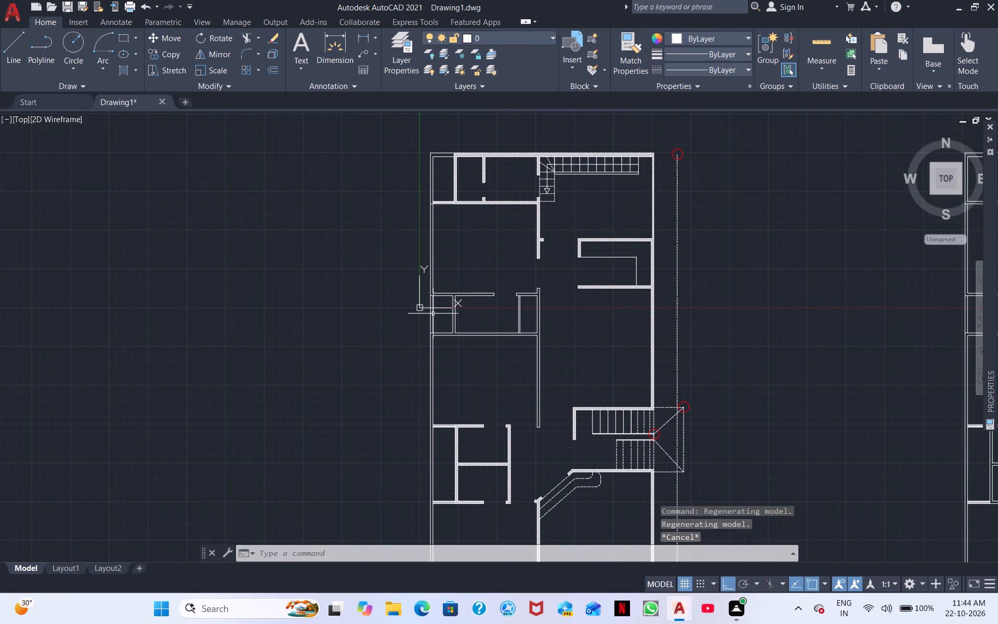
left_click(120, 71)
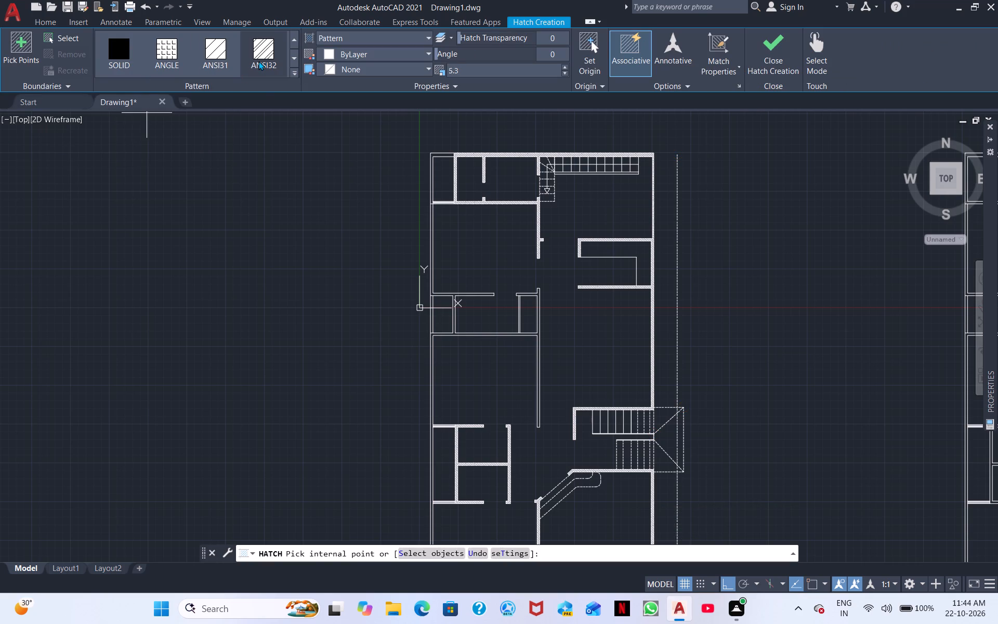
left_click(258, 61)
scroll(423, 345, "up", 4)
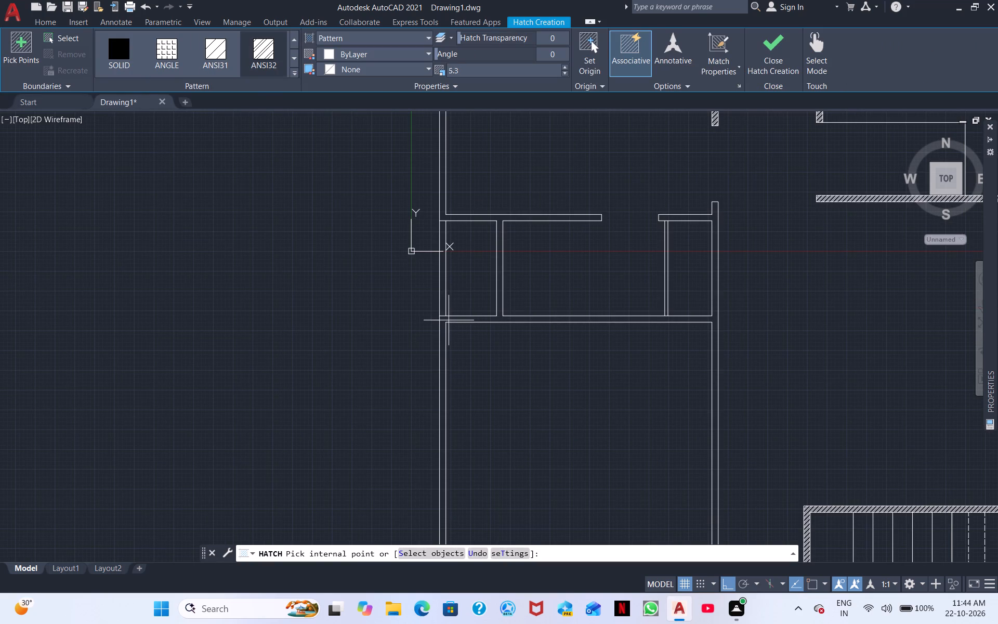
left_click(448, 320)
scroll(450, 287, "down", 3)
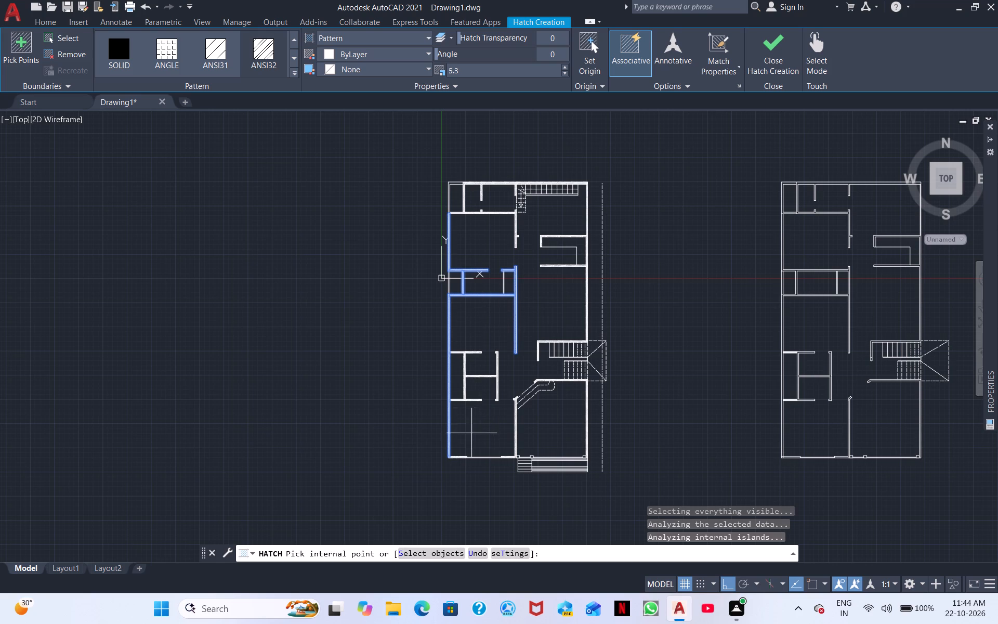
scroll(471, 433, "up", 2)
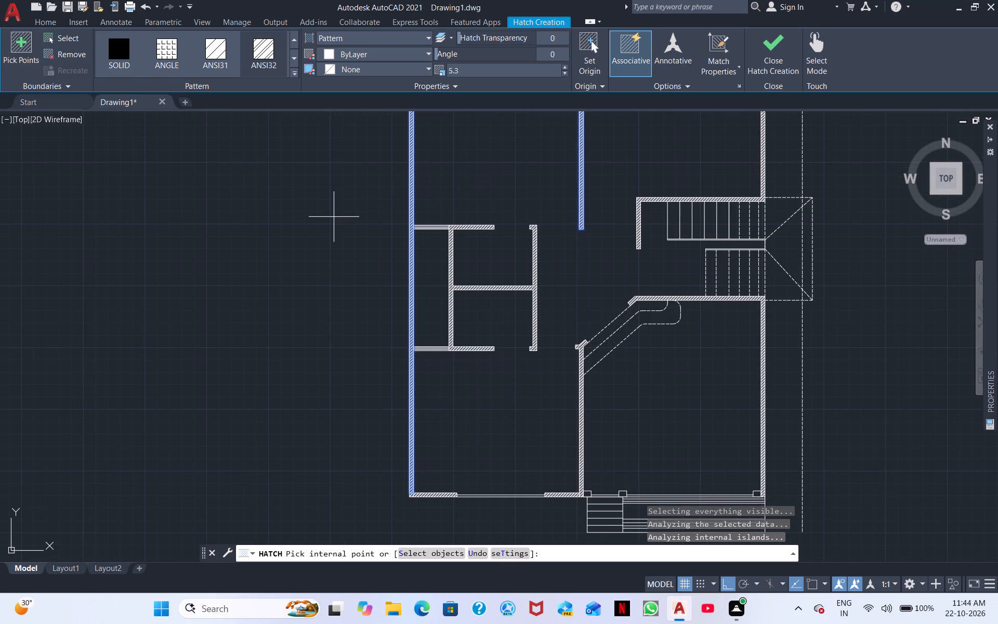
middle_click_drag(326, 227, 267, 351)
right_click(267, 352)
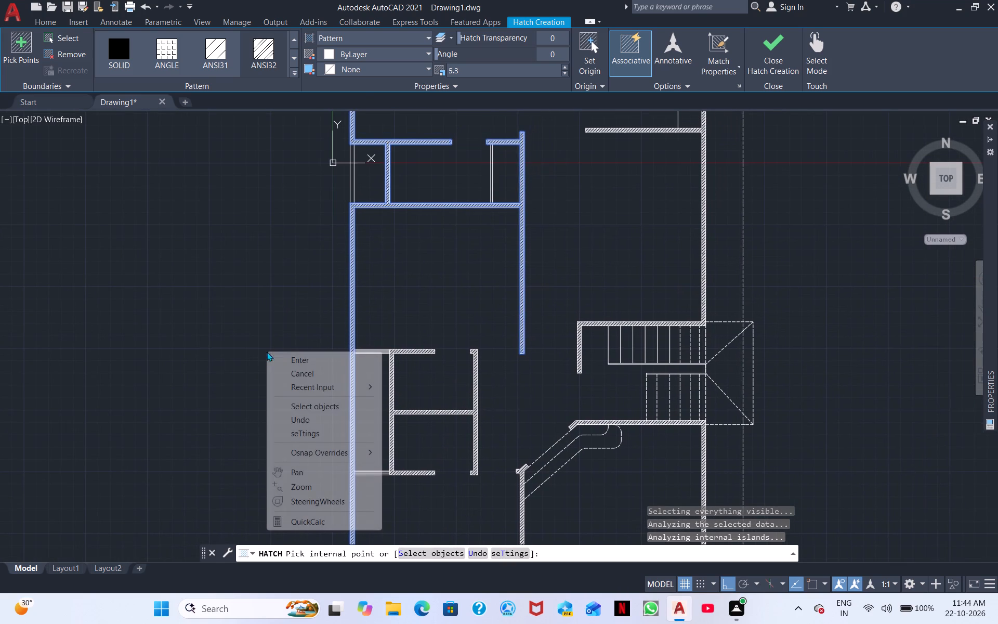
left_click(305, 354)
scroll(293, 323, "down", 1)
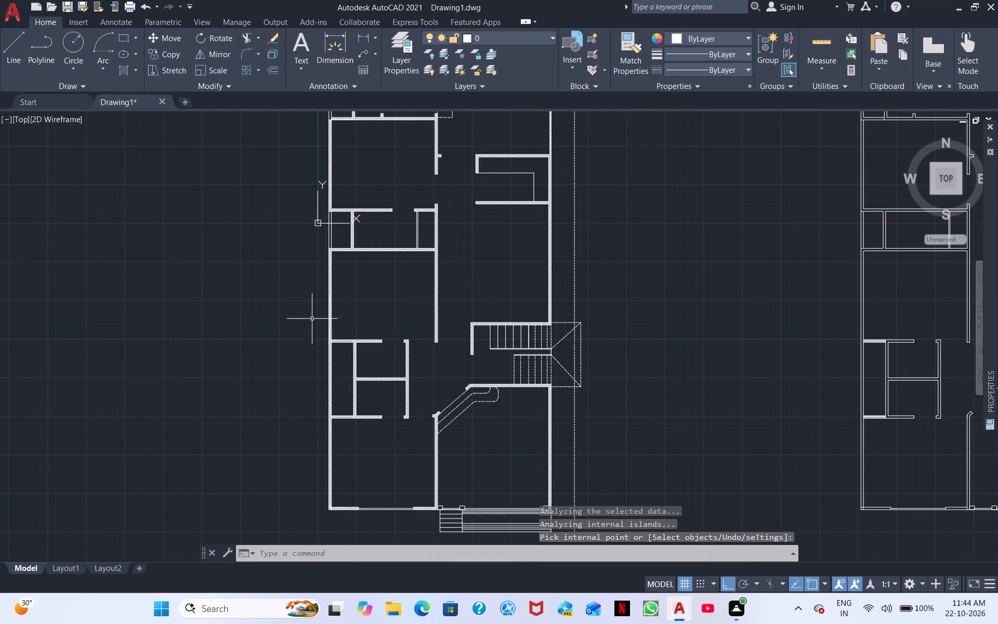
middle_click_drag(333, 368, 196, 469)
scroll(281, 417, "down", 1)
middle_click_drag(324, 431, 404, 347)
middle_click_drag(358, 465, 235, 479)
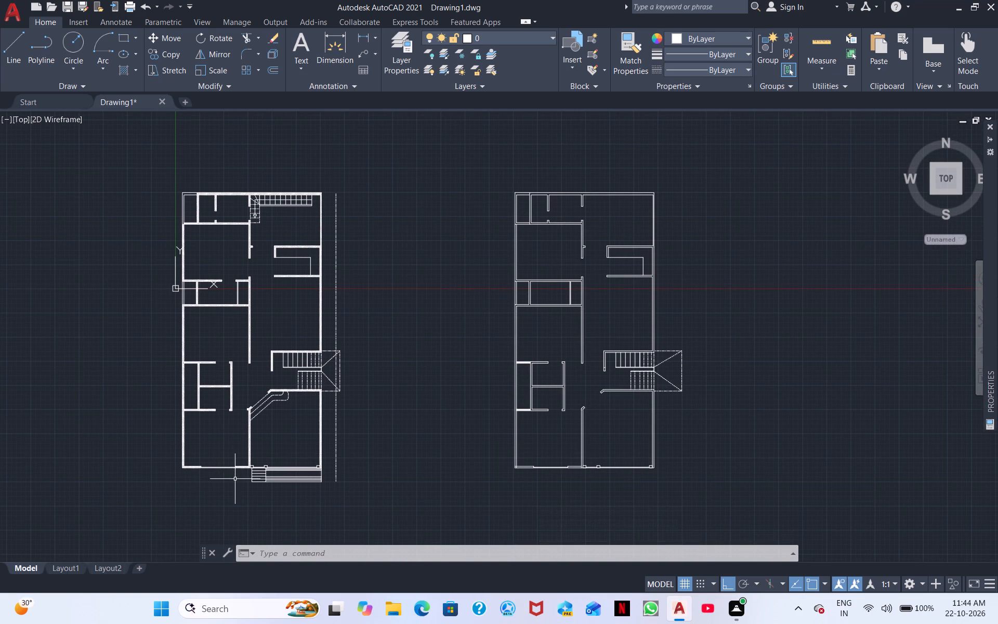
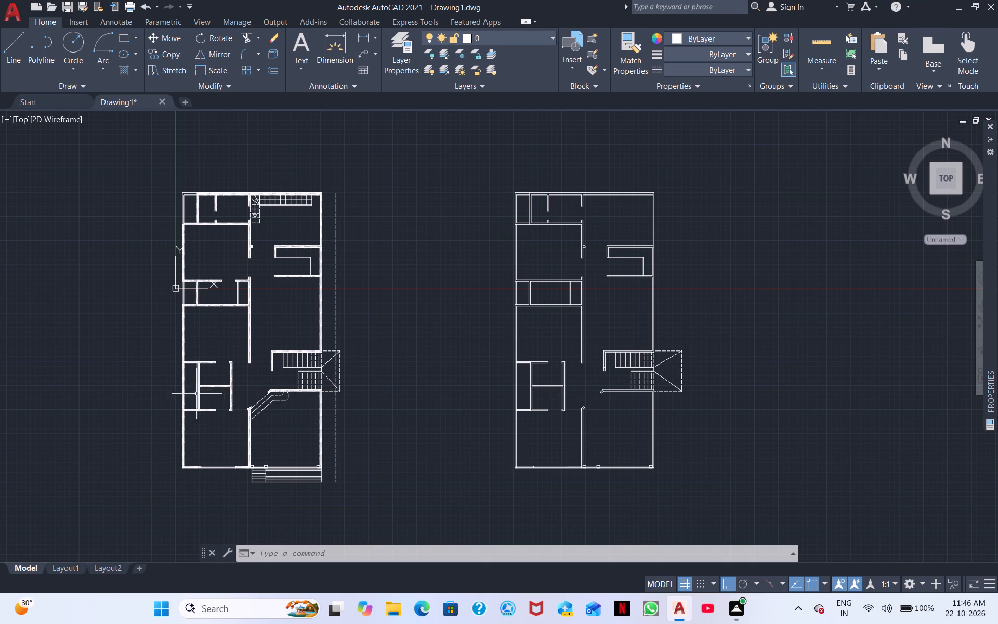
Examine the hatched walls around the floor plan's middle room and the empty area beside the plan.
middle_click_drag(392, 350, 776, 356)
scroll(765, 413, "up", 2)
middle_click_drag(703, 420, 825, 511)
scroll(825, 511, "up", 1)
middle_click_drag(579, 430, 837, 420)
middle_click_drag(707, 368, 706, 440)
middle_click_drag(693, 349, 714, 441)
middle_click_drag(687, 328, 687, 422)
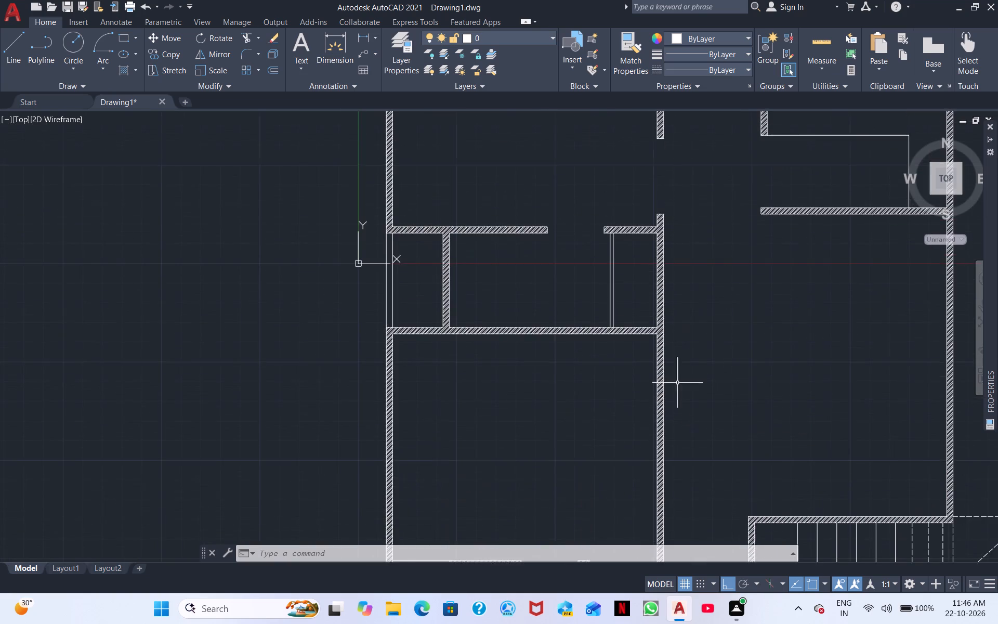
middle_click_drag(664, 374, 772, 414)
middle_click_drag(509, 427, 713, 412)
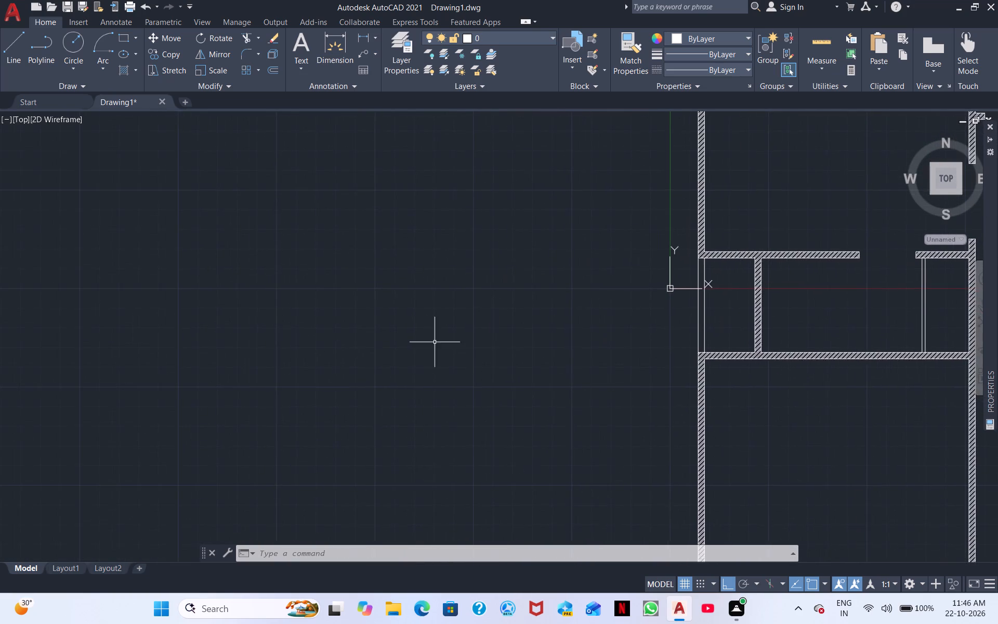
scroll(428, 342, "down", 1)
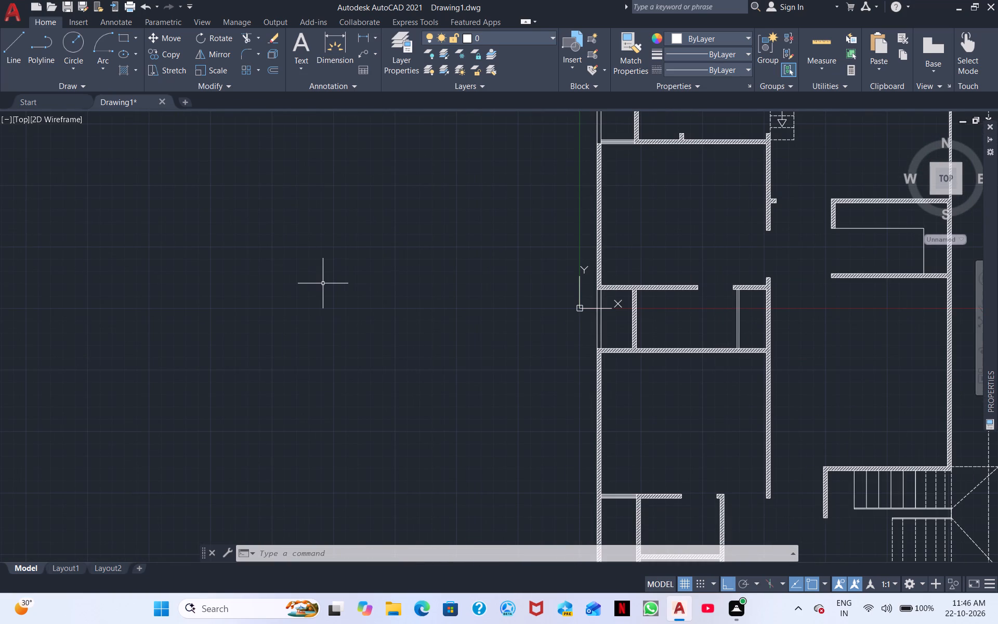
Insert the Door - Imperial block from the architectural tool palette in the empty area beside the floor plan.
type("tp")
key("space")
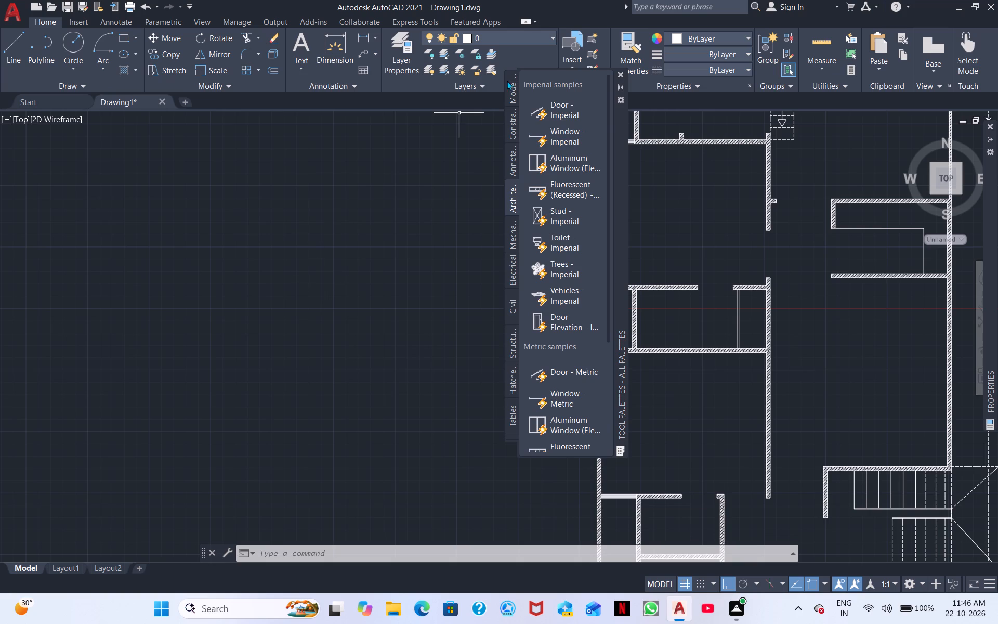
left_click(572, 98)
left_click(560, 118)
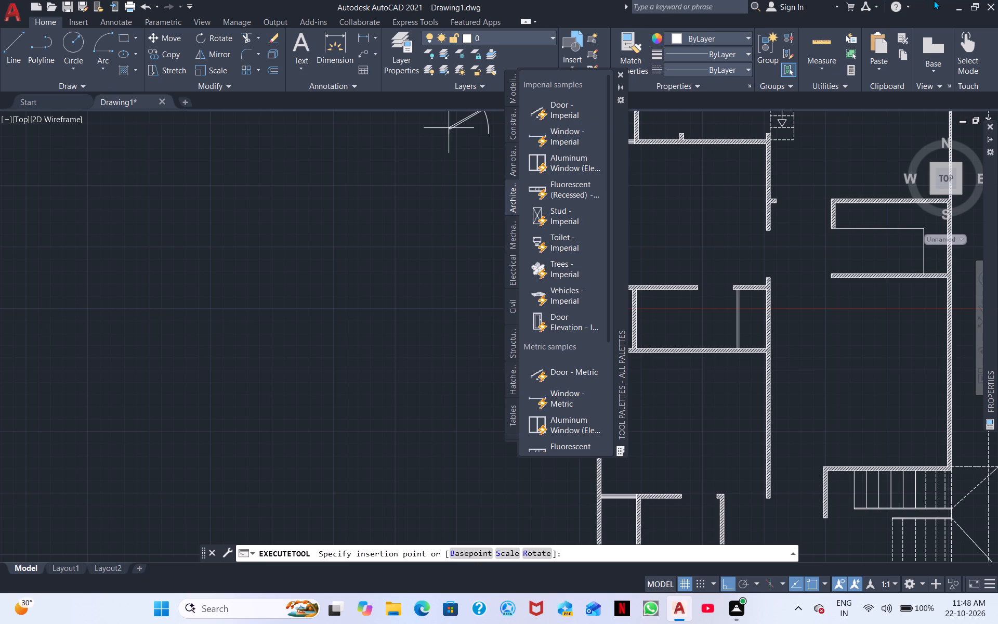
left_click(324, 228)
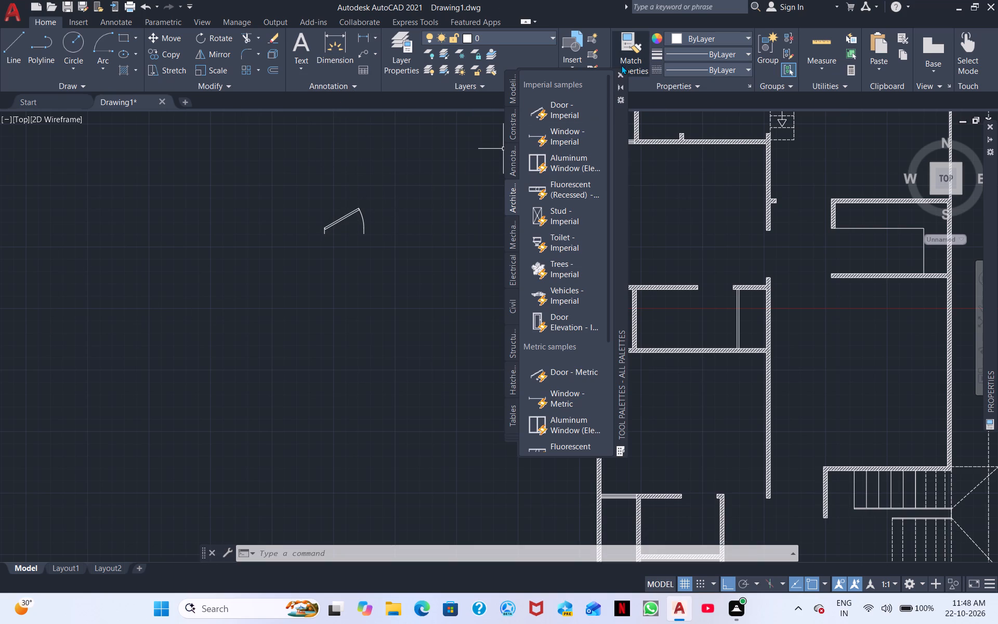
left_click(619, 73)
Set the inserted door block's opening angle to Open 90°.
middle_click_drag(478, 353, 494, 318)
middle_click_drag(422, 257, 542, 387)
left_click(515, 339)
left_click(432, 296)
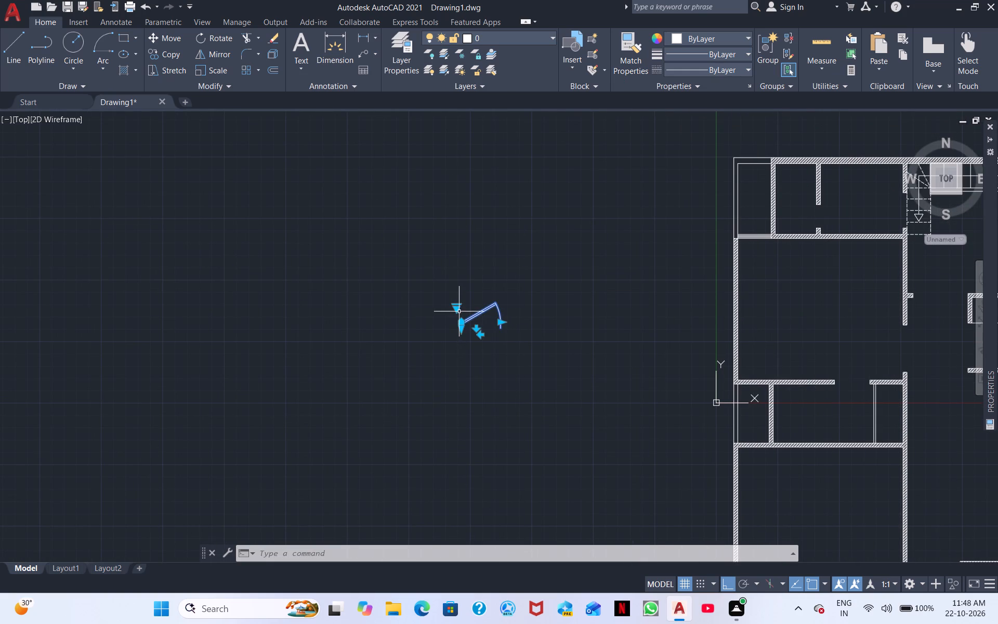
left_click(454, 305)
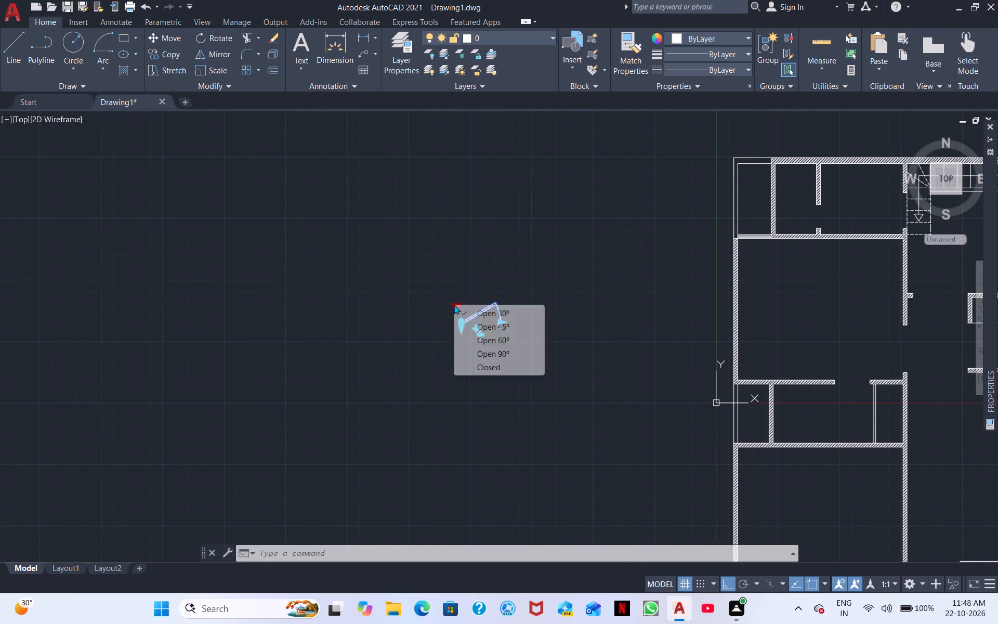
left_click(483, 349)
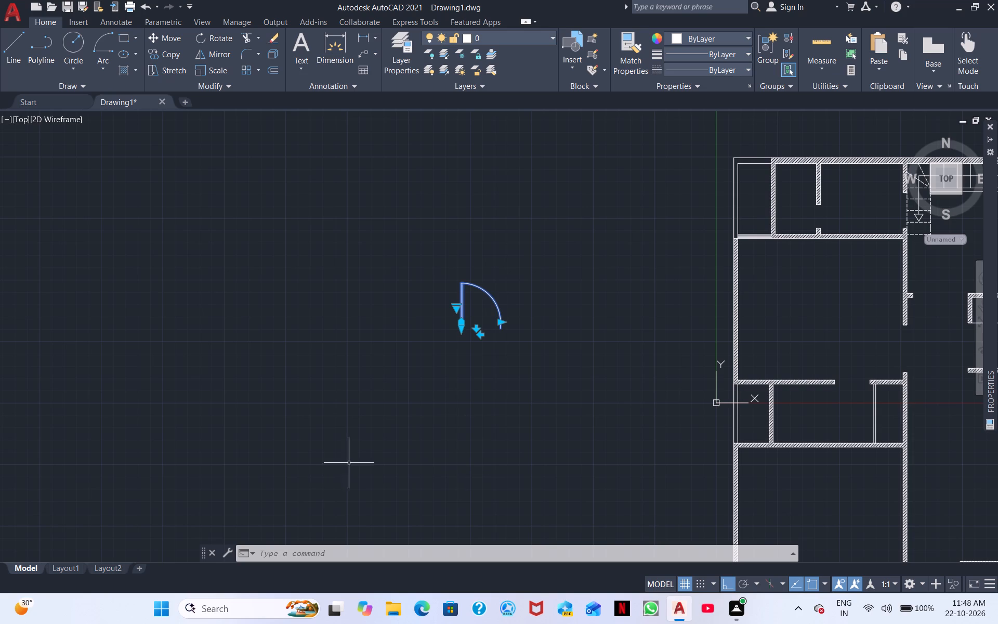
right_click(504, 342)
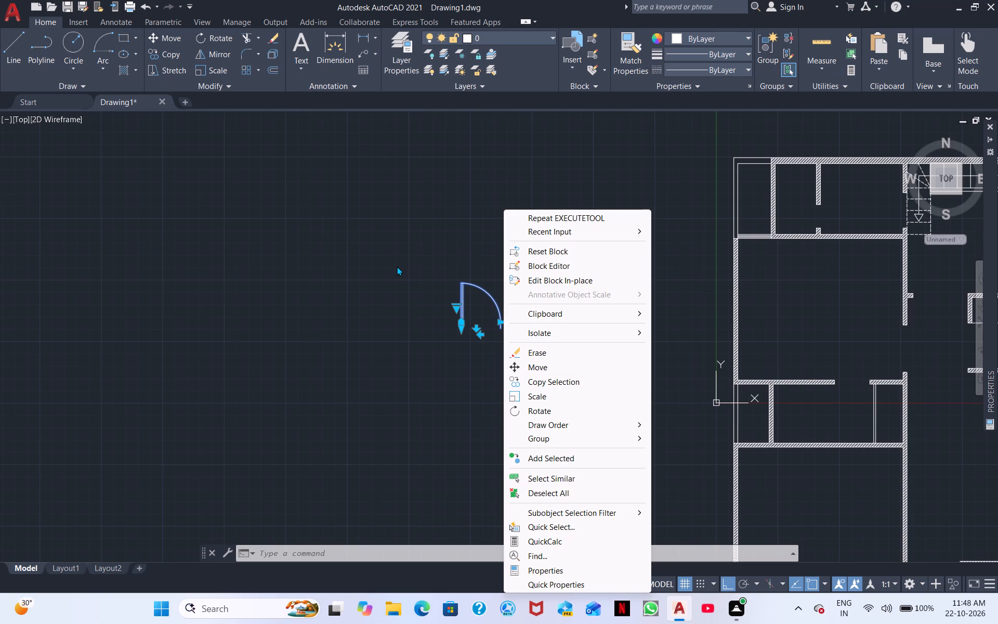
key("Escape")
key("Escape")
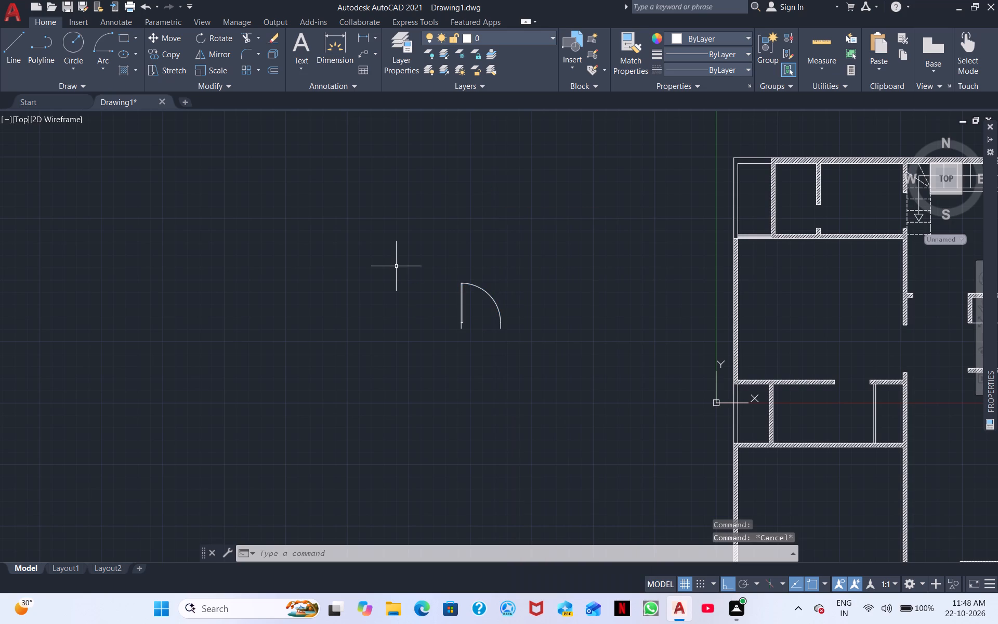
Mirror the door about a vertical line along its leaf's outer edge, keeping the source door.
left_click(513, 343)
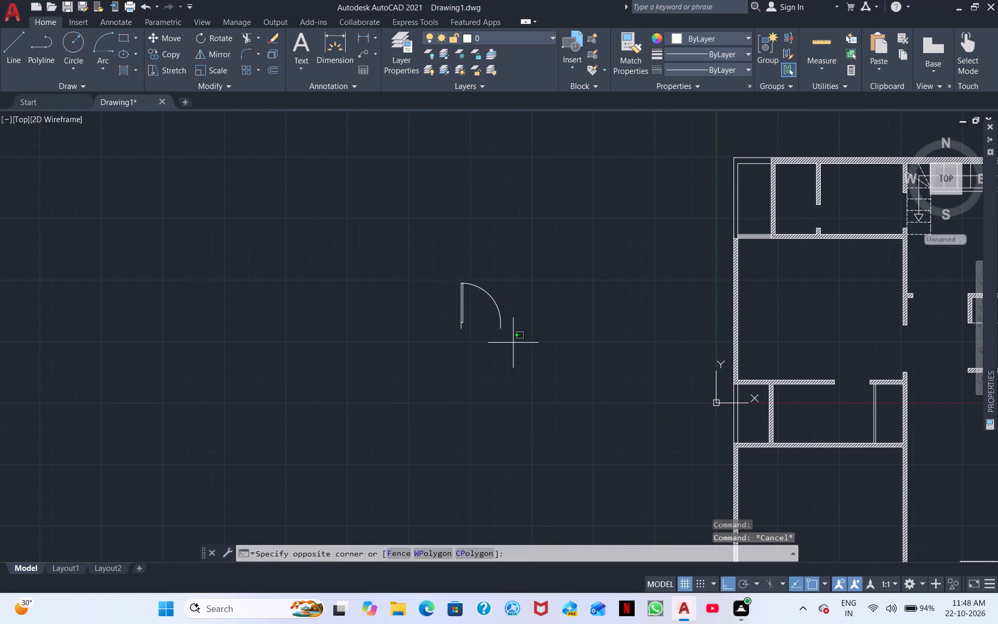
left_click(445, 272)
right_click(445, 272)
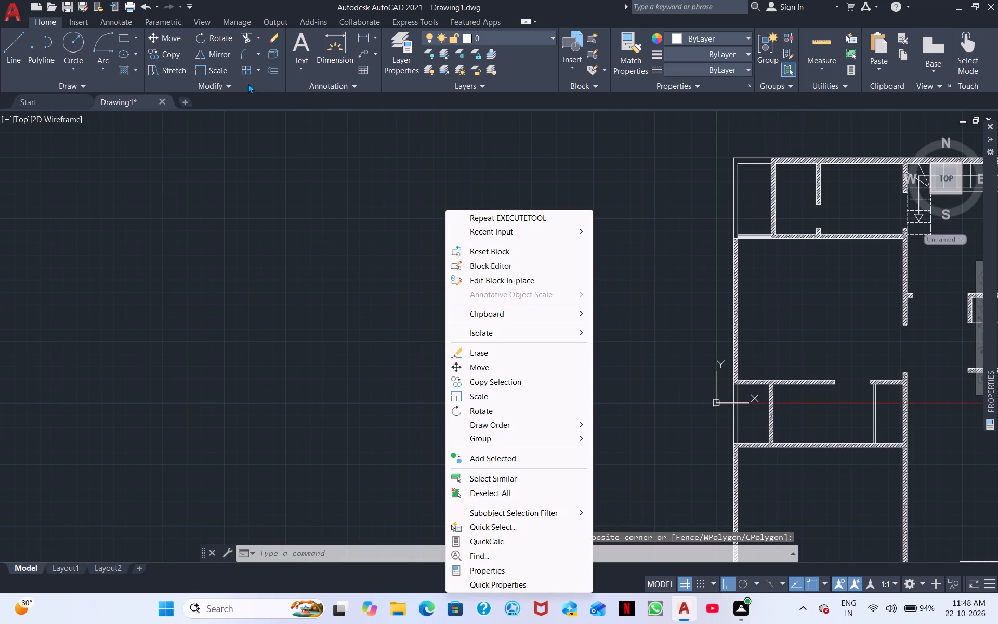
left_click(209, 56)
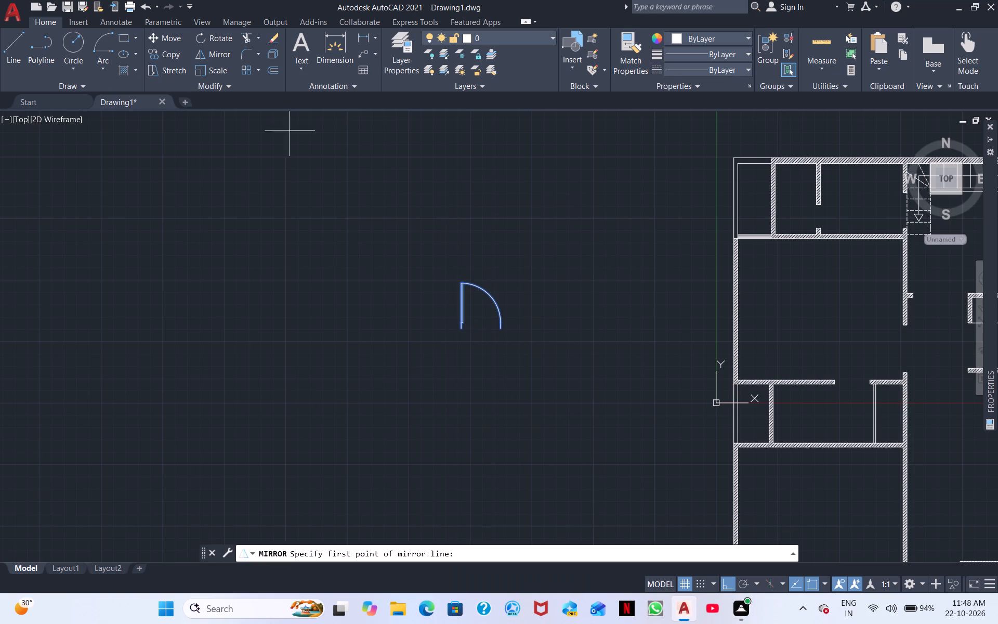
scroll(458, 285, "up", 4)
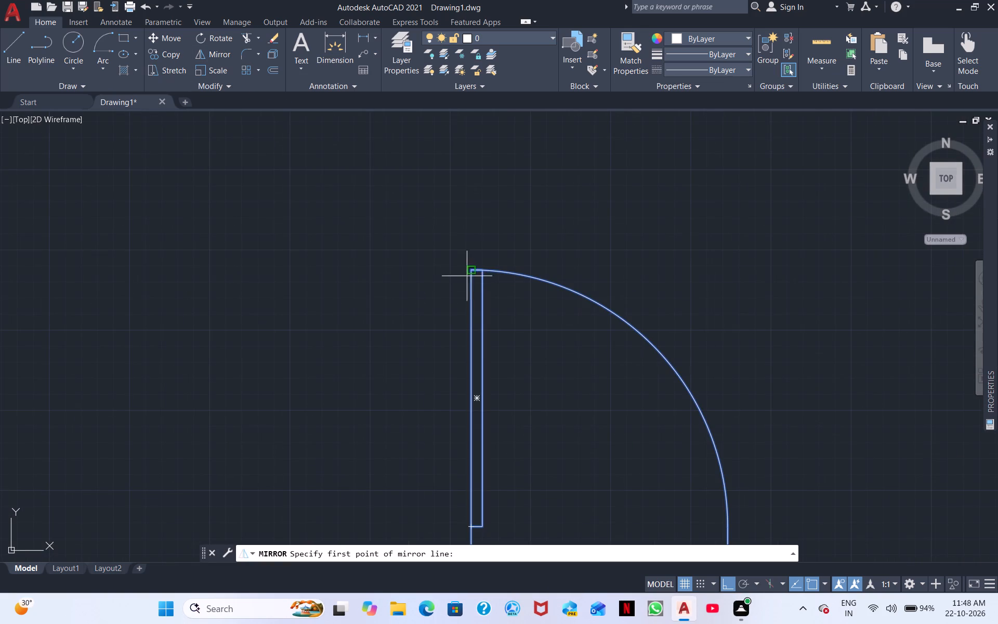
left_click(469, 271)
middle_click_drag(442, 459, 443, 266)
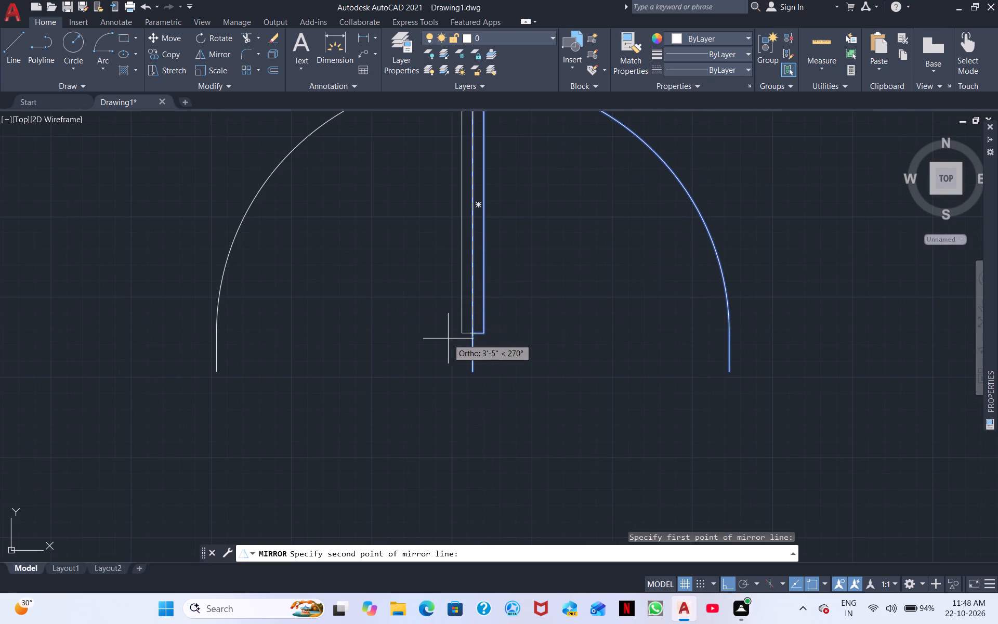
left_click(471, 330)
right_click(489, 368)
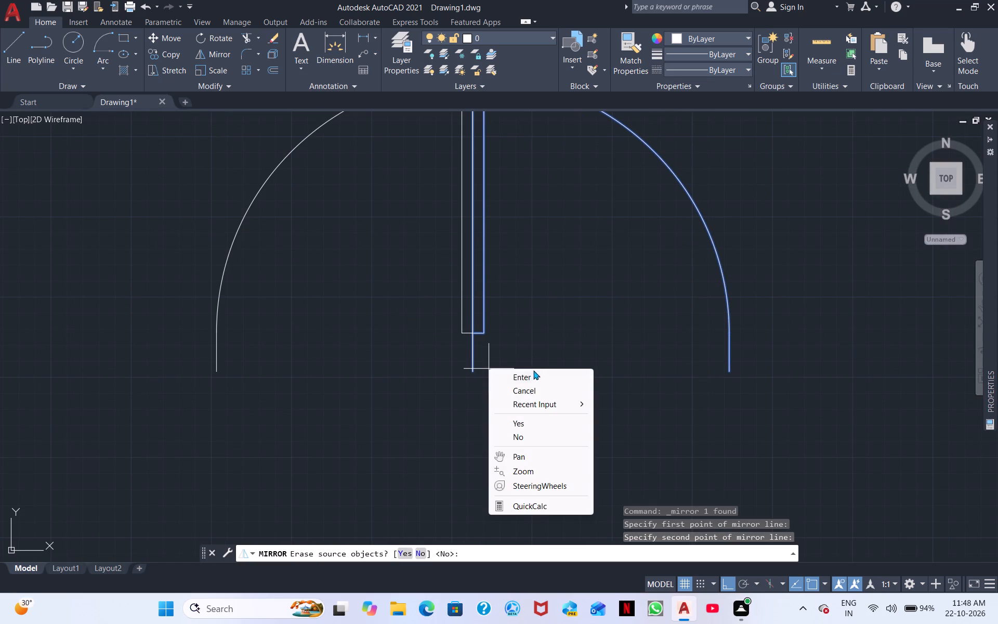
left_click(532, 378)
scroll(508, 339, "down", 2)
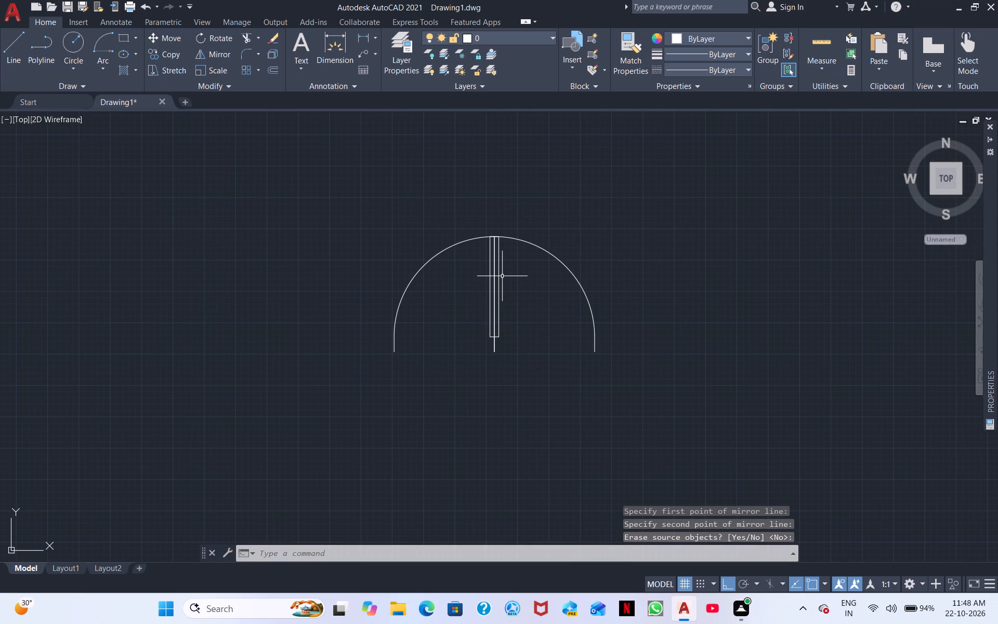
Move the original door a short distance horizontally away from its mirrored counterpart, leaving a small gap between the two leaves.
left_click(497, 279)
right_click(497, 281)
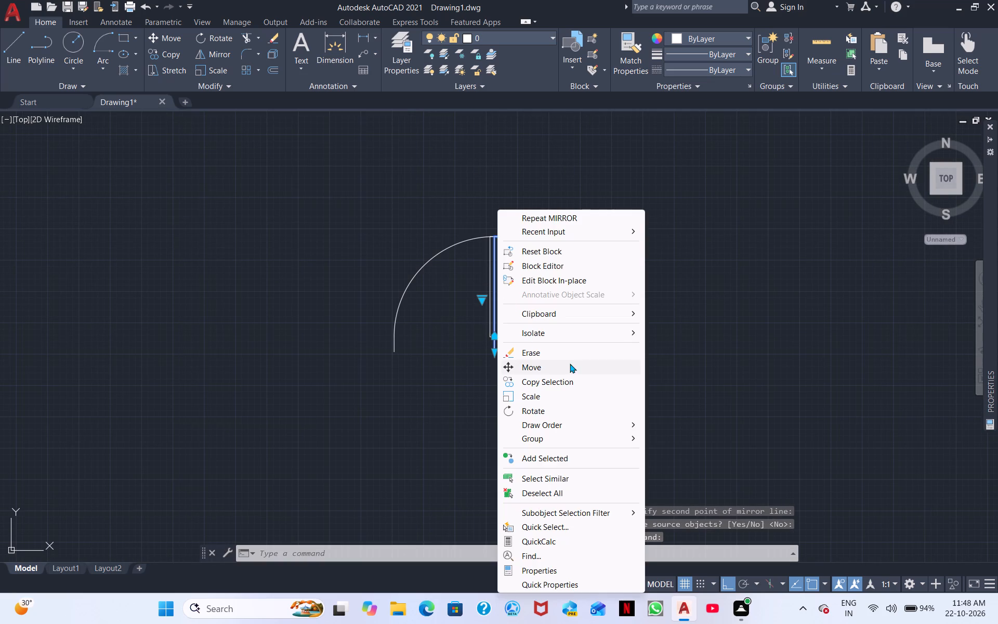
left_click(552, 368)
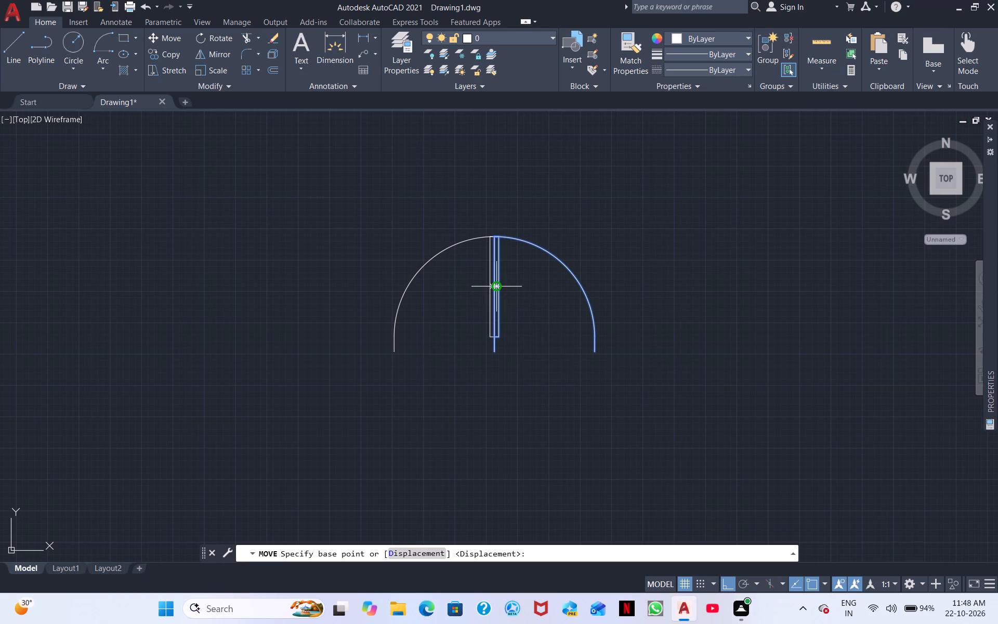
left_click(503, 285)
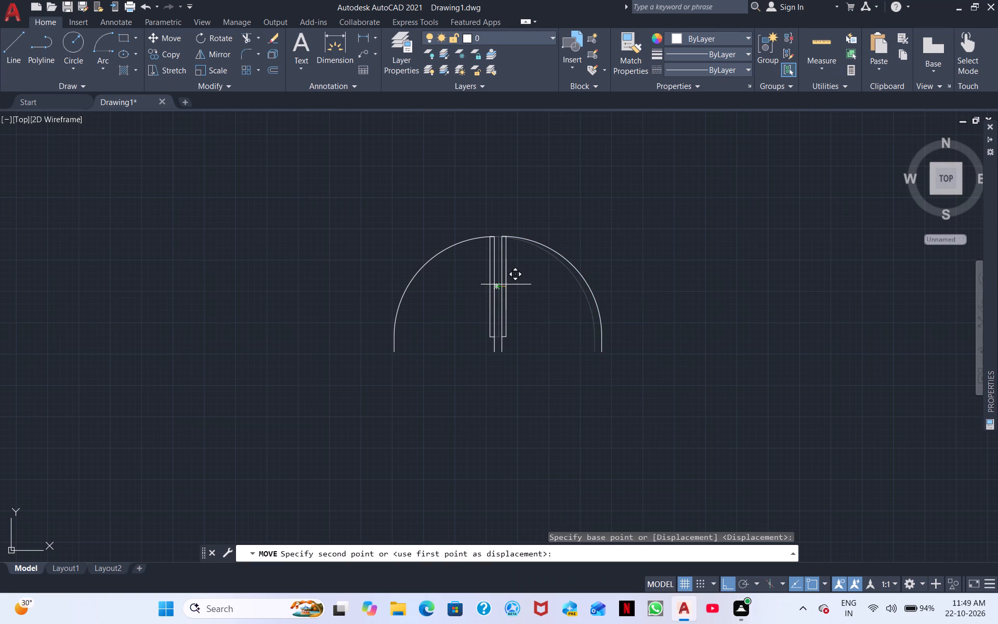
left_click(508, 283)
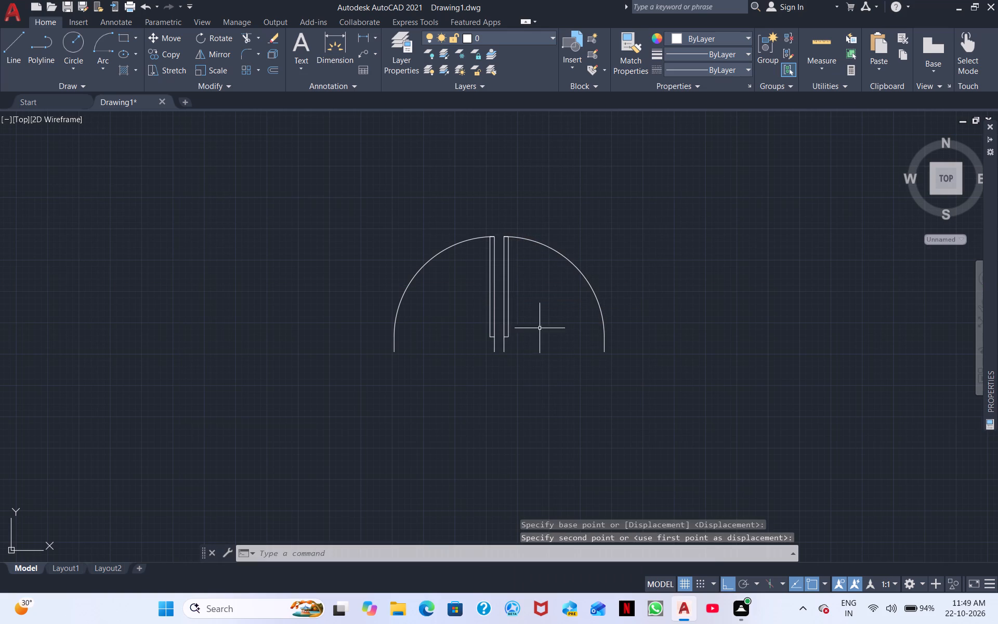
right_click(546, 332)
Copy the pair of doors twice, one pair to its right and one about 12'-5" straight below.
left_click(617, 287)
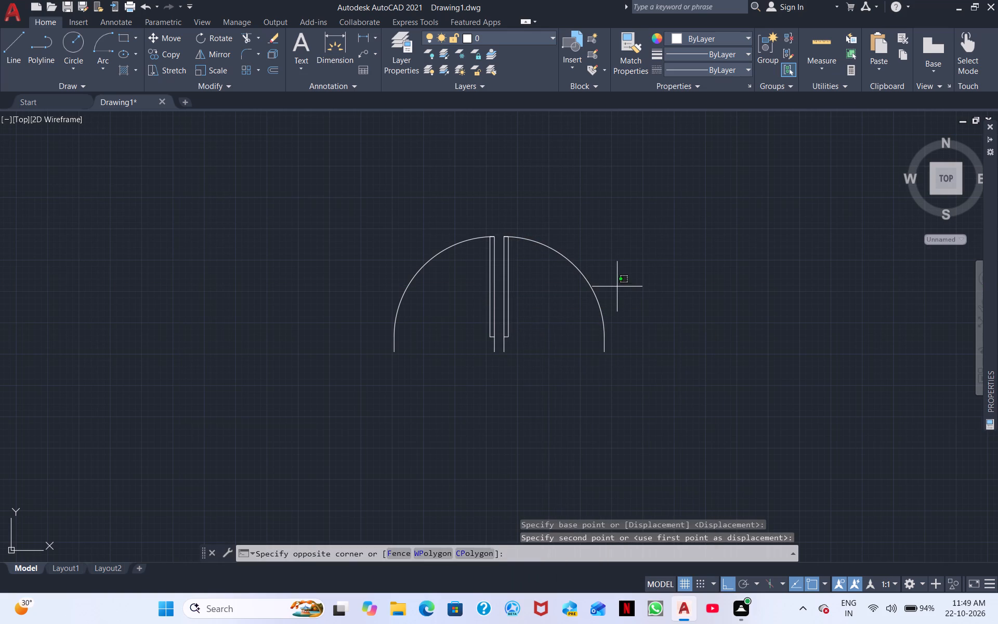
left_click(613, 299)
left_click(616, 364)
left_click(399, 218)
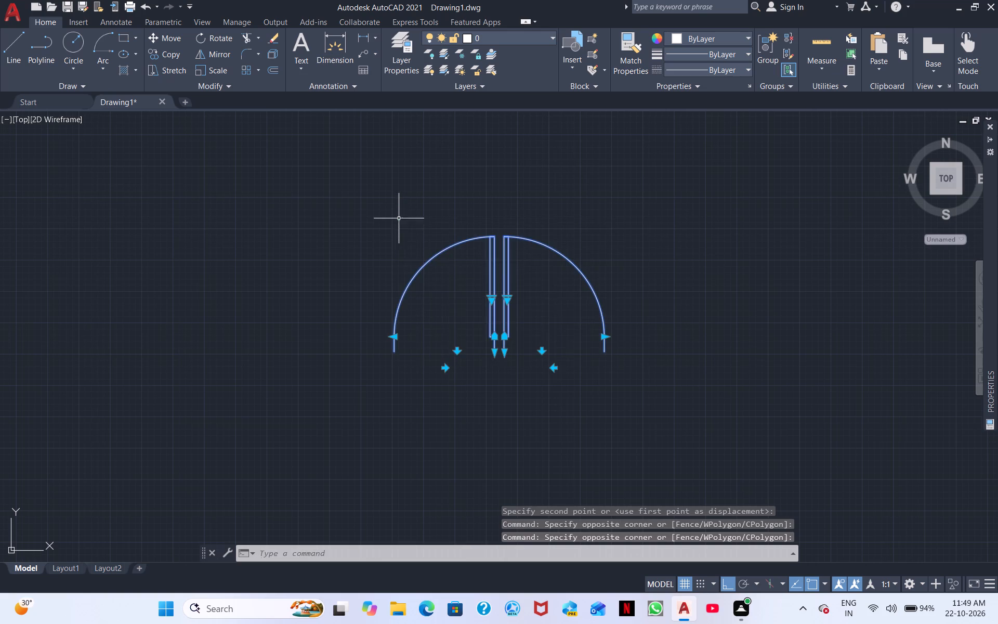
right_click(403, 241)
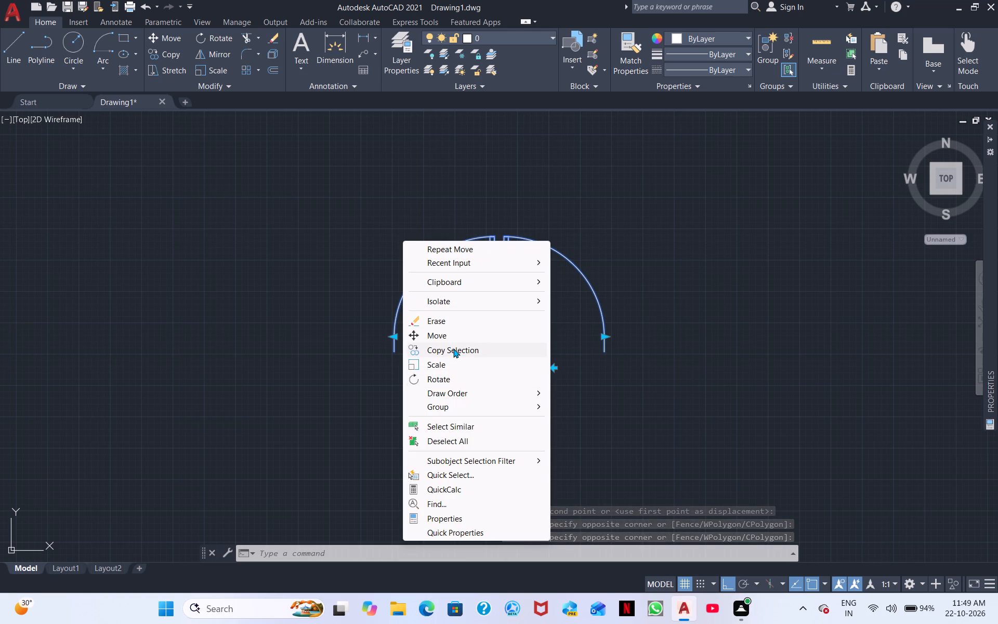
left_click(453, 348)
scroll(510, 331, "down", 2)
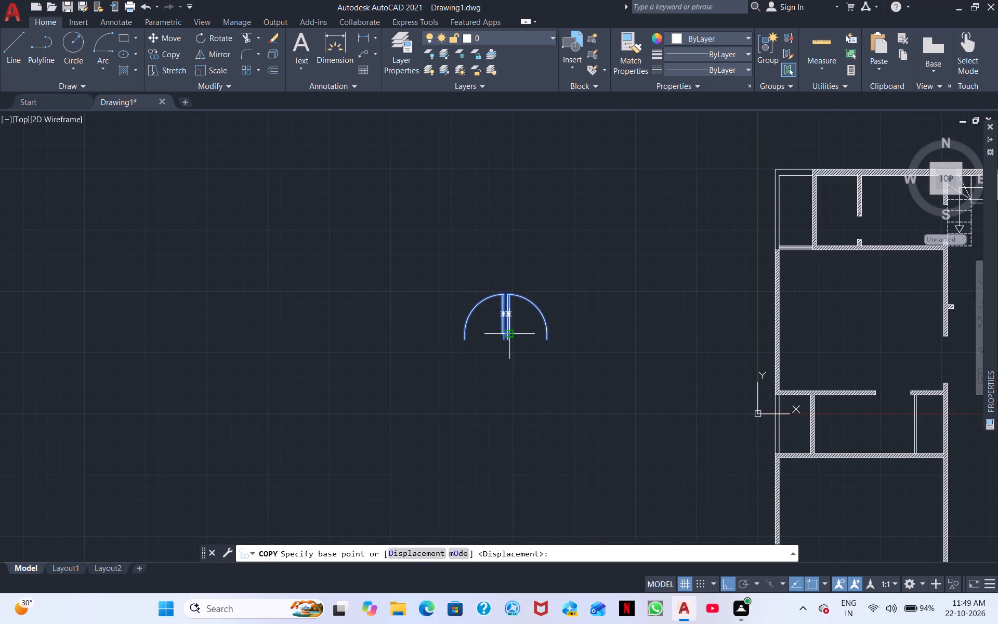
left_click(509, 332)
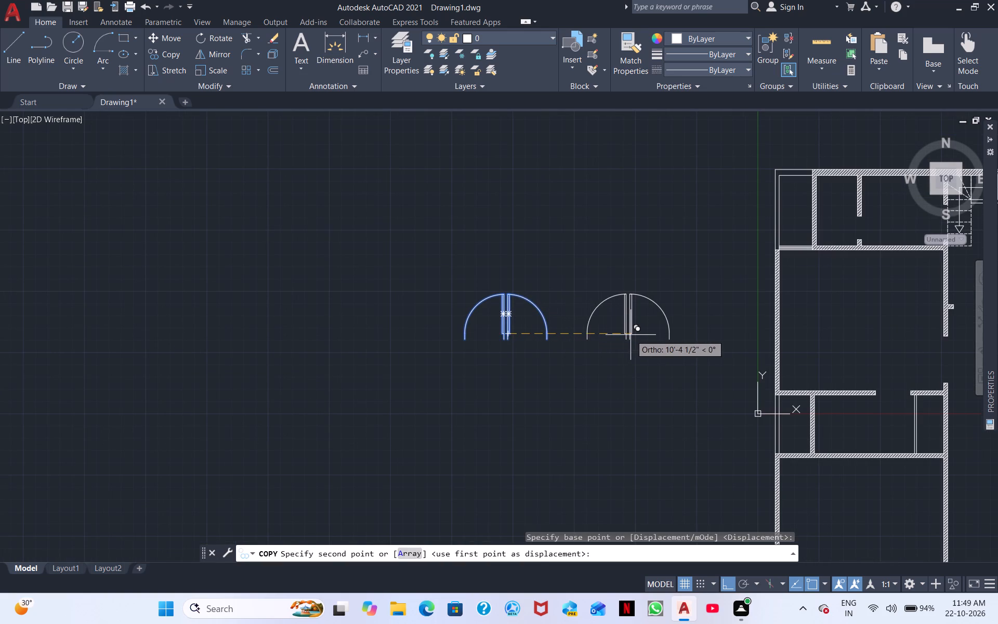
left_click(657, 337)
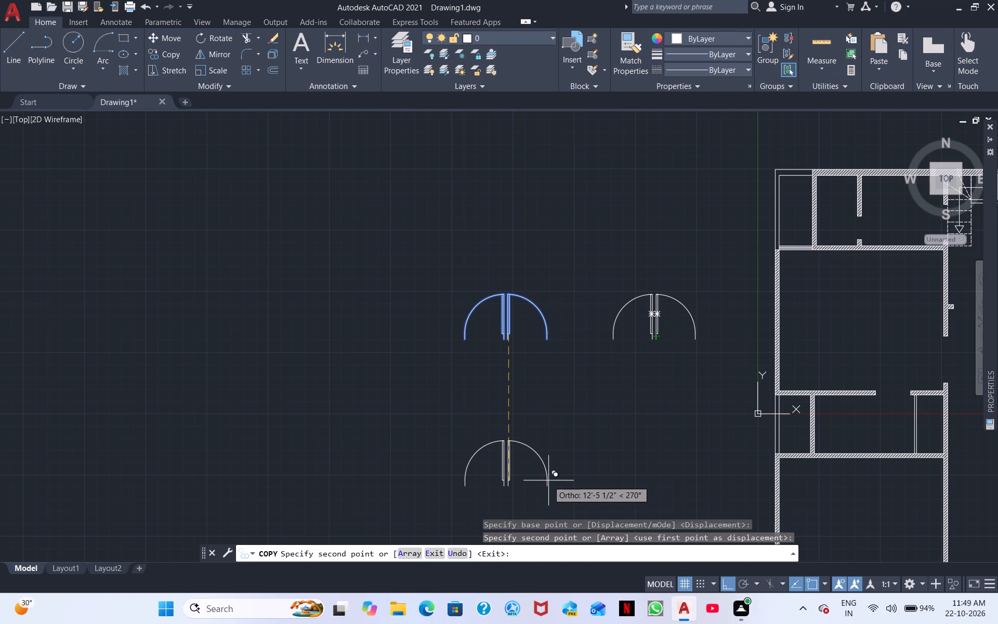
left_click(548, 480)
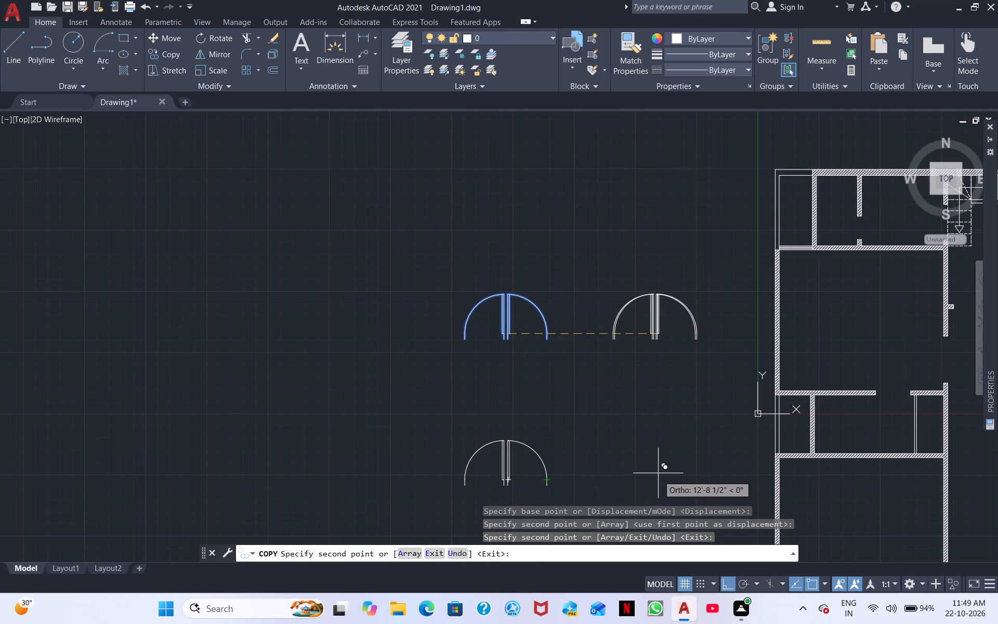
right_click(370, 378)
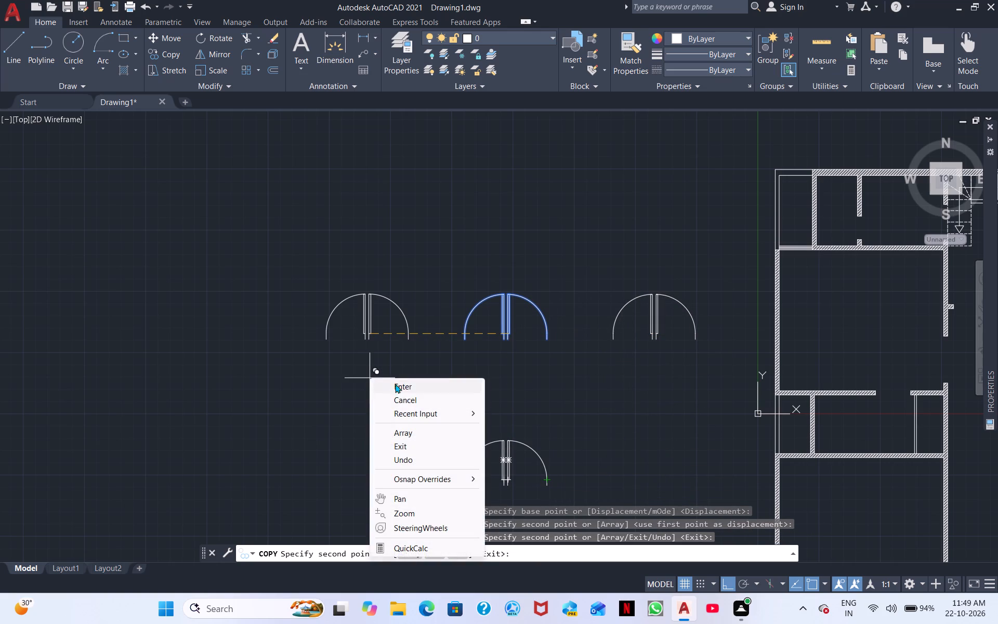
left_click(397, 384)
Copy the lower pair of doors once, horizontally to its right by a little over 13', making a two-by-two arrangement of pairs.
scroll(523, 433, "down", 2)
middle_click_drag(540, 447, 462, 421)
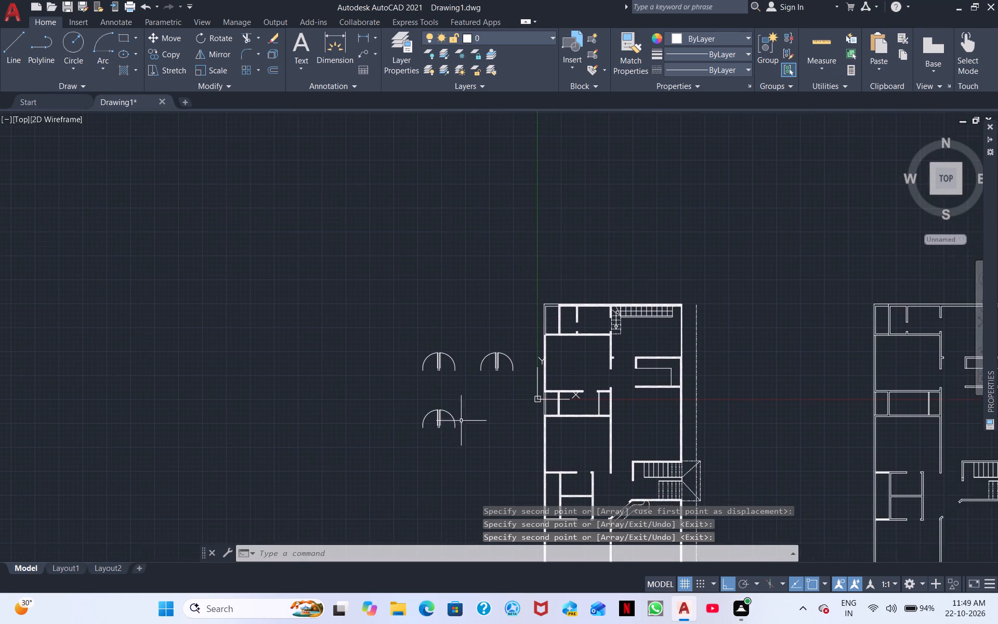
left_click(463, 436)
left_click(421, 399)
right_click(421, 399)
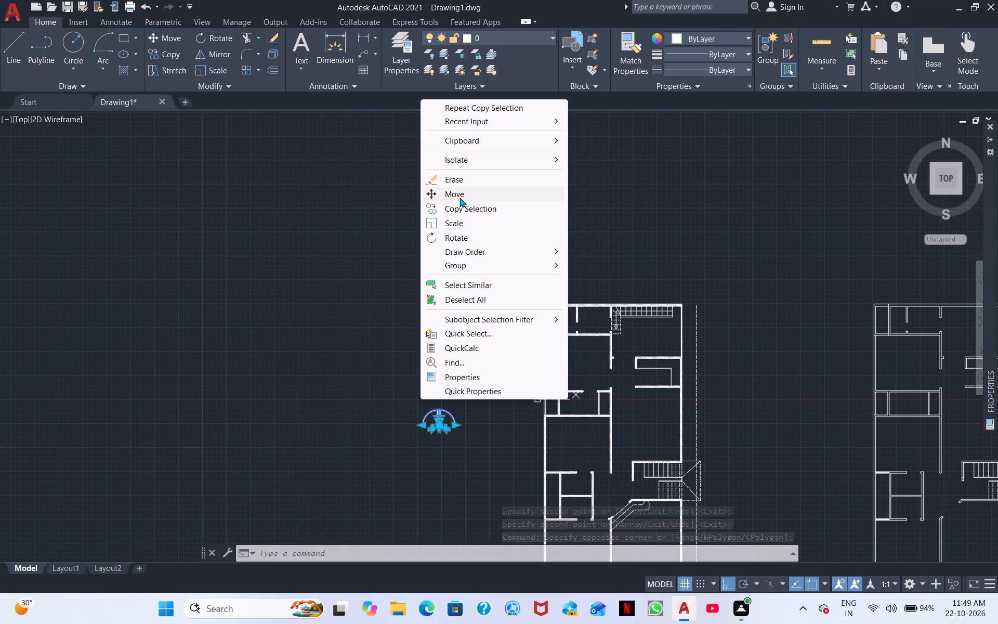
left_click(461, 202)
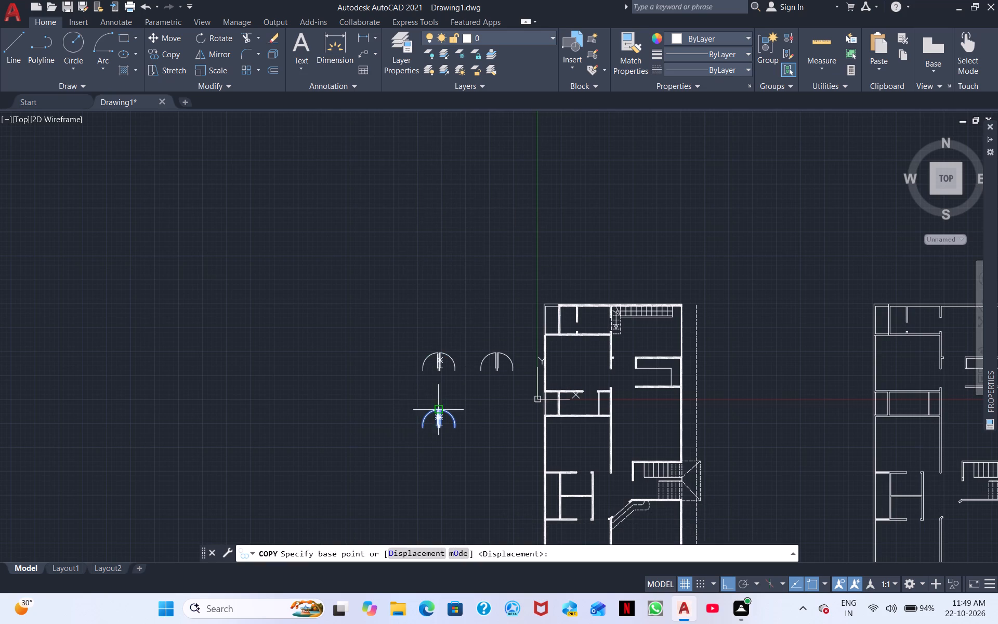
scroll(448, 406, "up", 4)
middle_click_drag(444, 441, 458, 284)
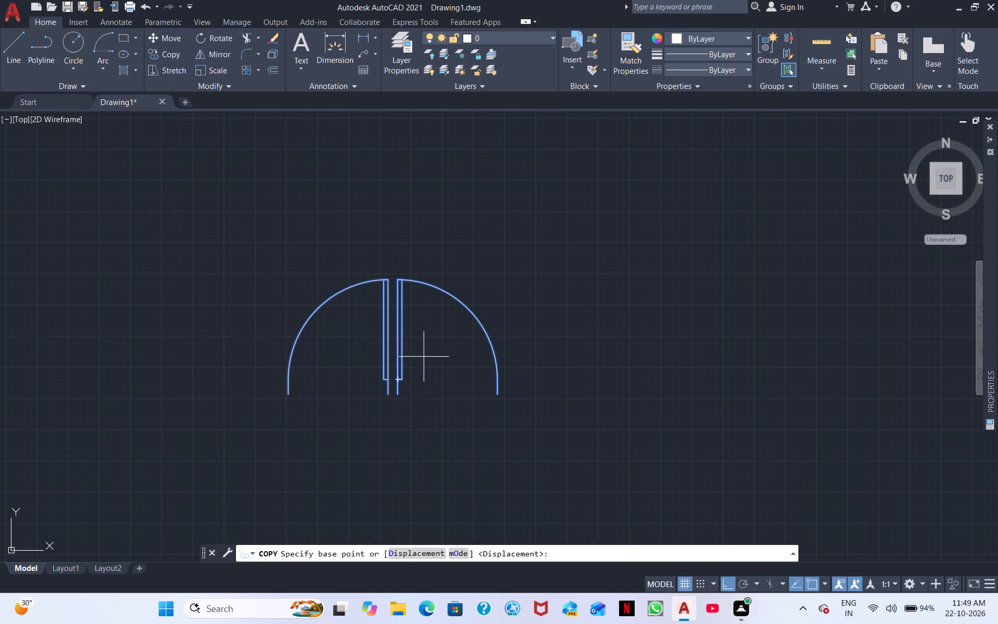
left_click(401, 396)
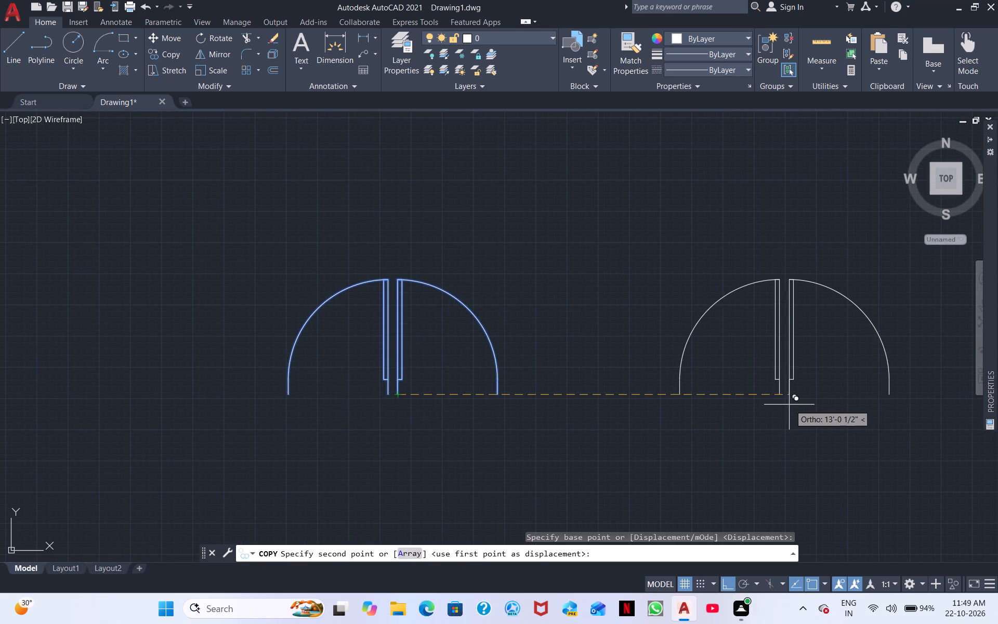
left_click(804, 399)
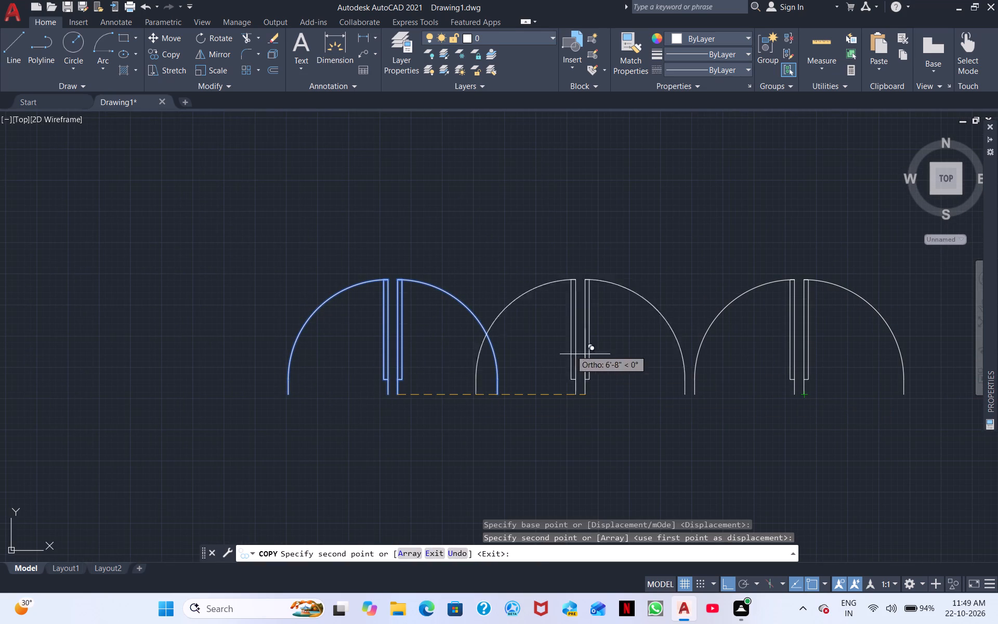
right_click(349, 300)
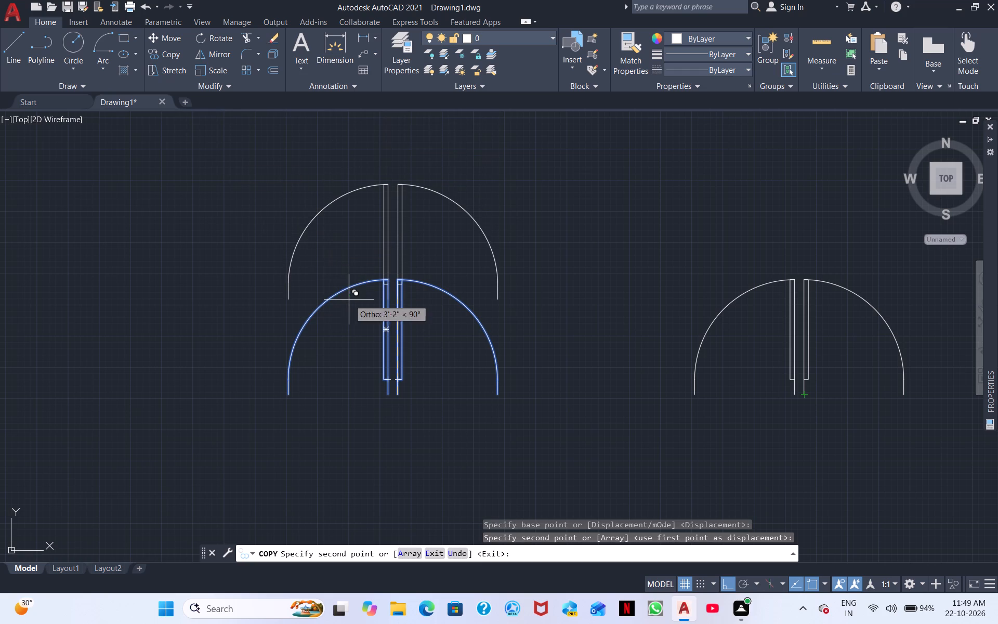
left_click(400, 319)
Rotate the upper-right pair of doors 180° about the bottom end of its leaves, so the swing arcs face downward.
scroll(432, 263, "down", 3)
middle_click_drag(440, 290, 410, 320)
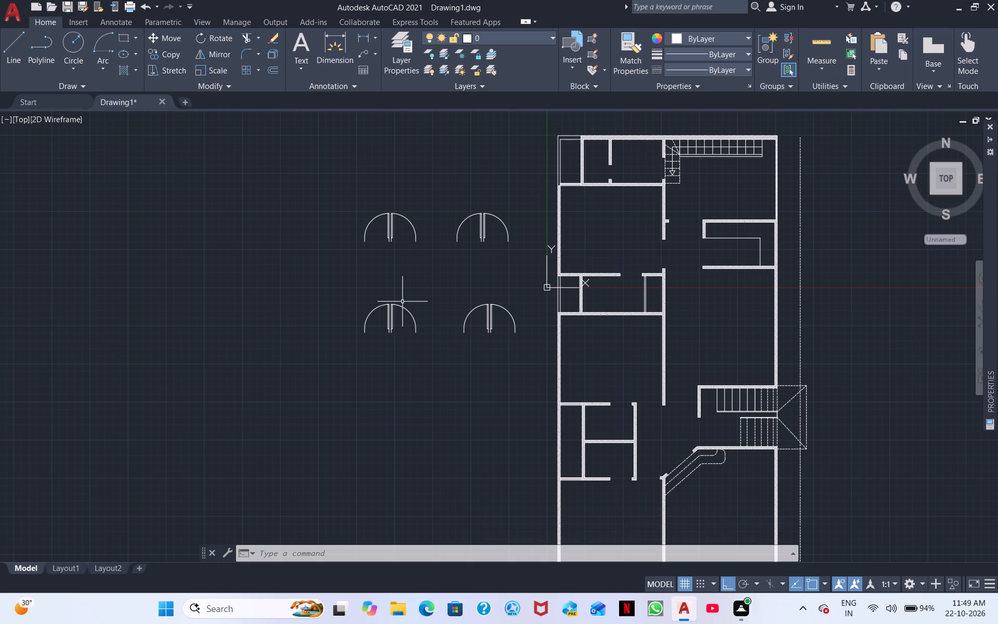
middle_click_drag(420, 261, 361, 266)
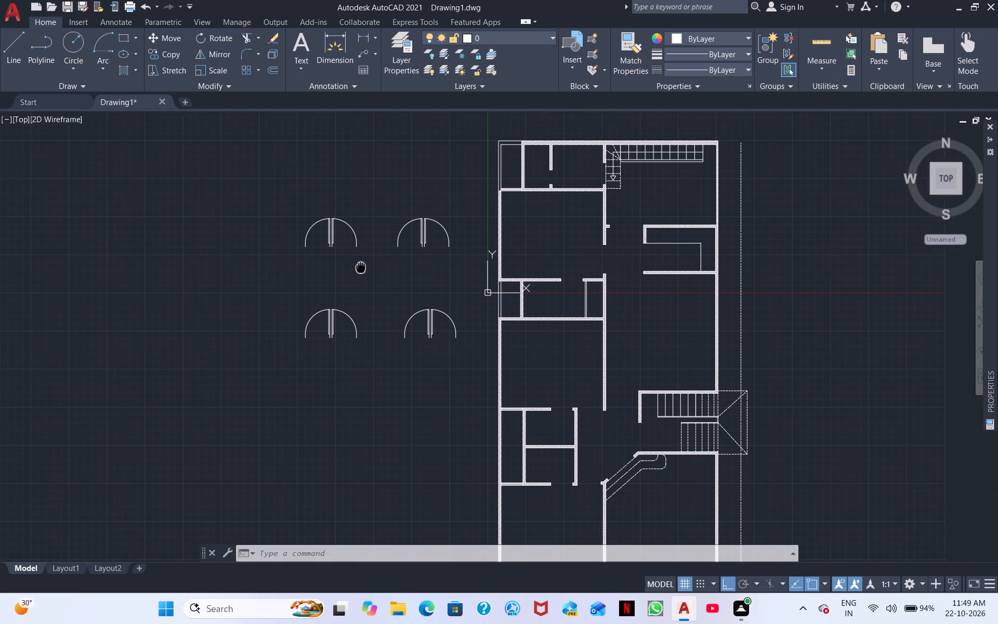
middle_click_drag(361, 266, 360, 266)
scroll(351, 265, "up", 2)
middle_click_drag(352, 266, 329, 322)
left_click(587, 324)
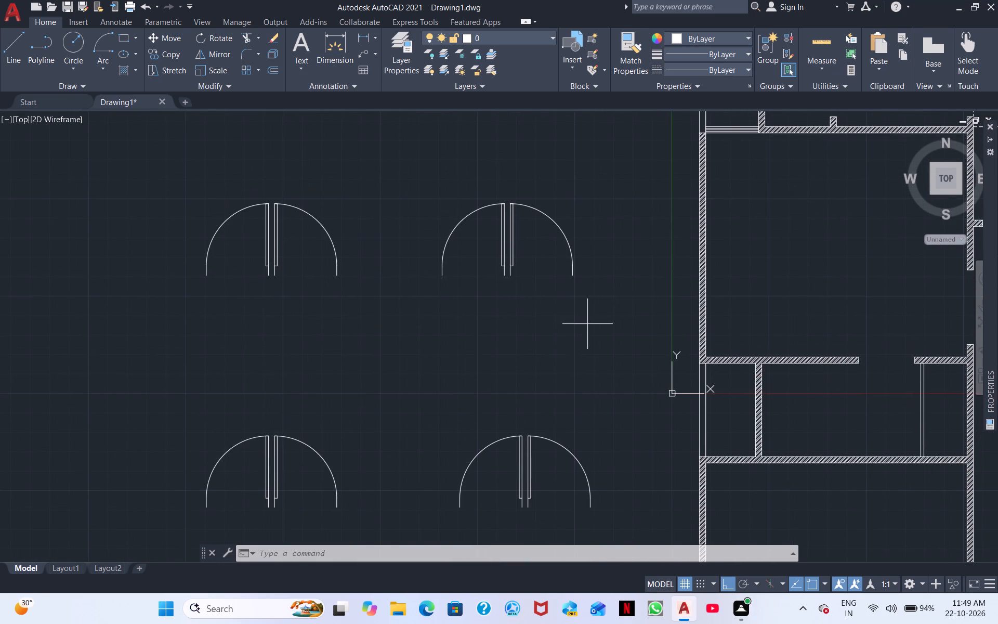
left_click(427, 183)
right_click(428, 195)
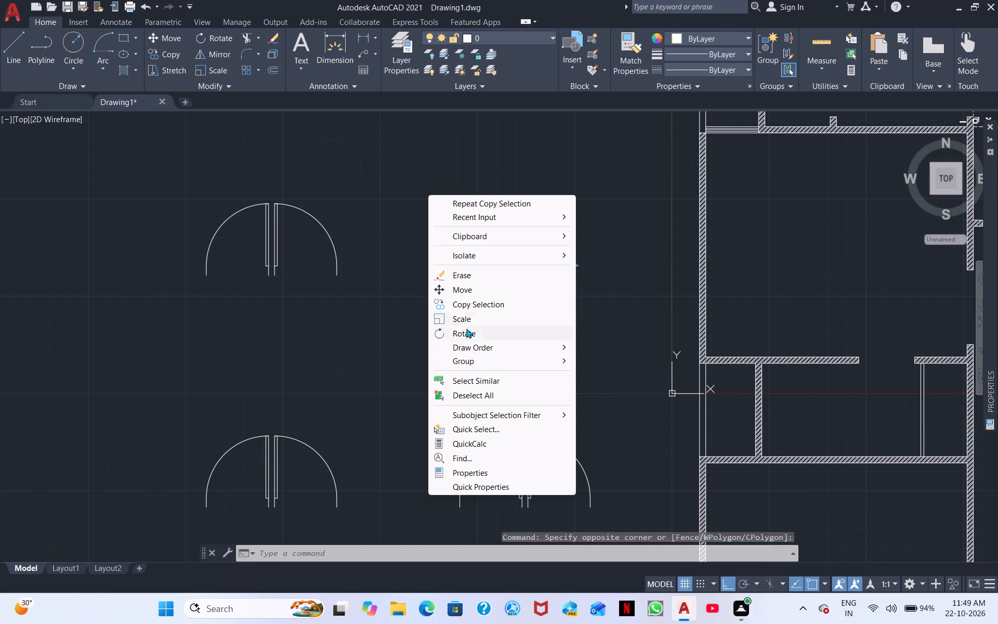
left_click(474, 330)
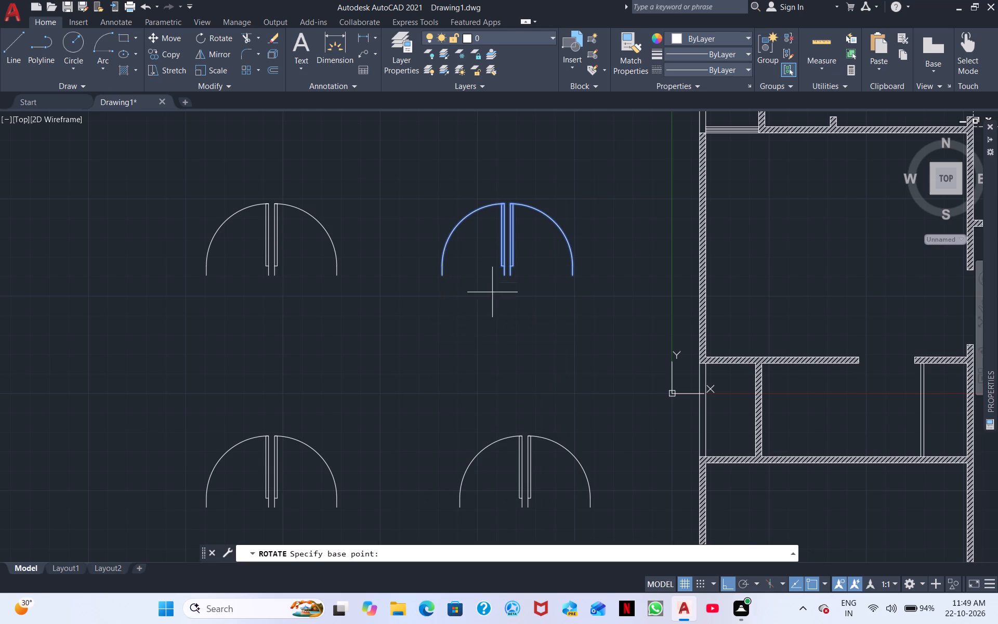
left_click(506, 279)
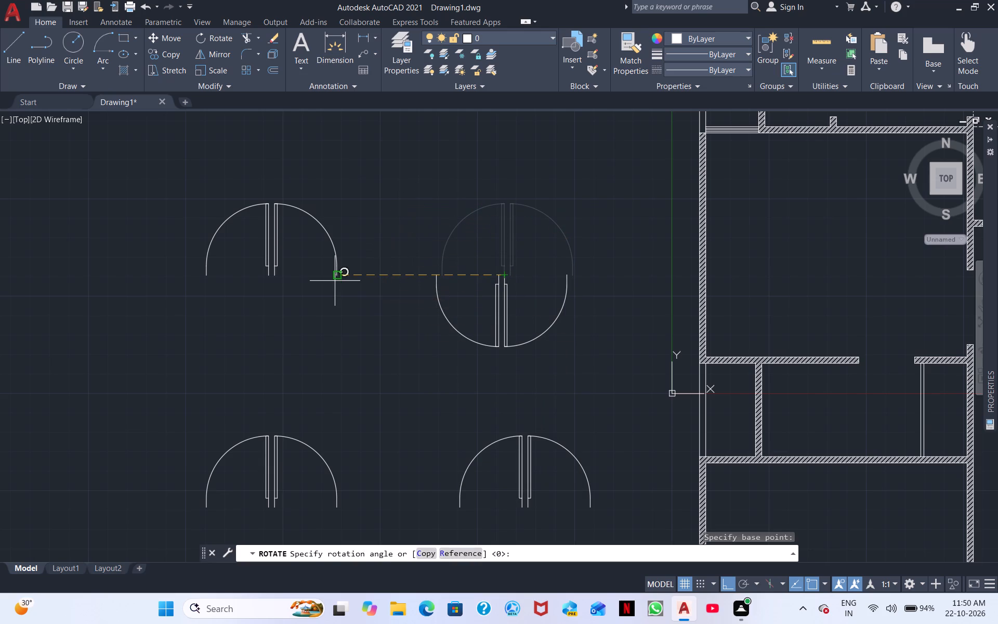
left_click(361, 279)
Rotate the lower-left pair of doors 90° about a point by the leaves' bottom ends, so the swings face left.
middle_click_drag(382, 364, 413, 317)
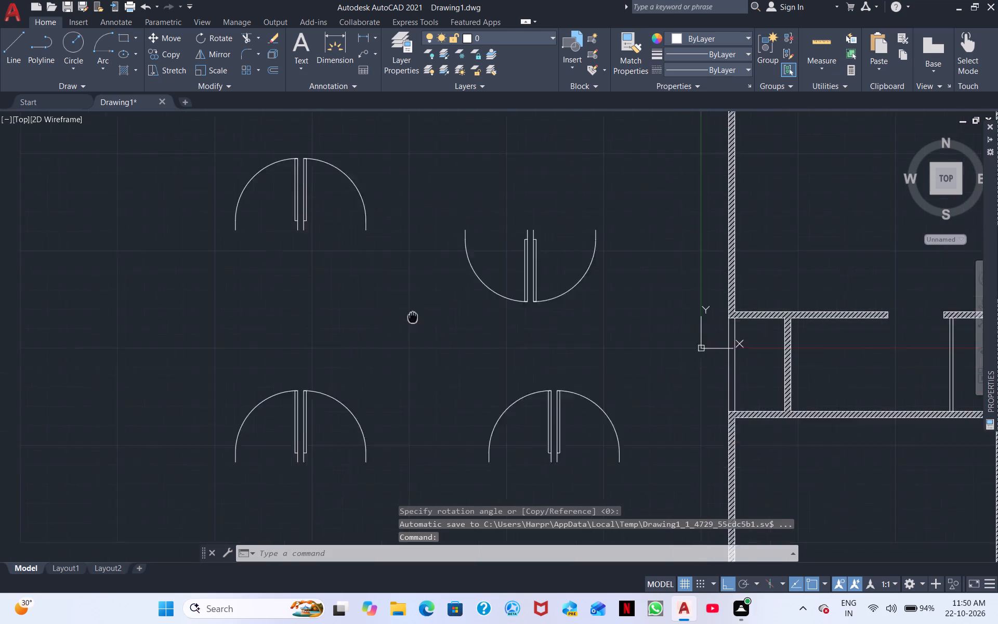
middle_click_drag(413, 317, 457, 284)
left_click_drag(440, 438, 436, 428)
left_click(279, 330)
right_click(279, 330)
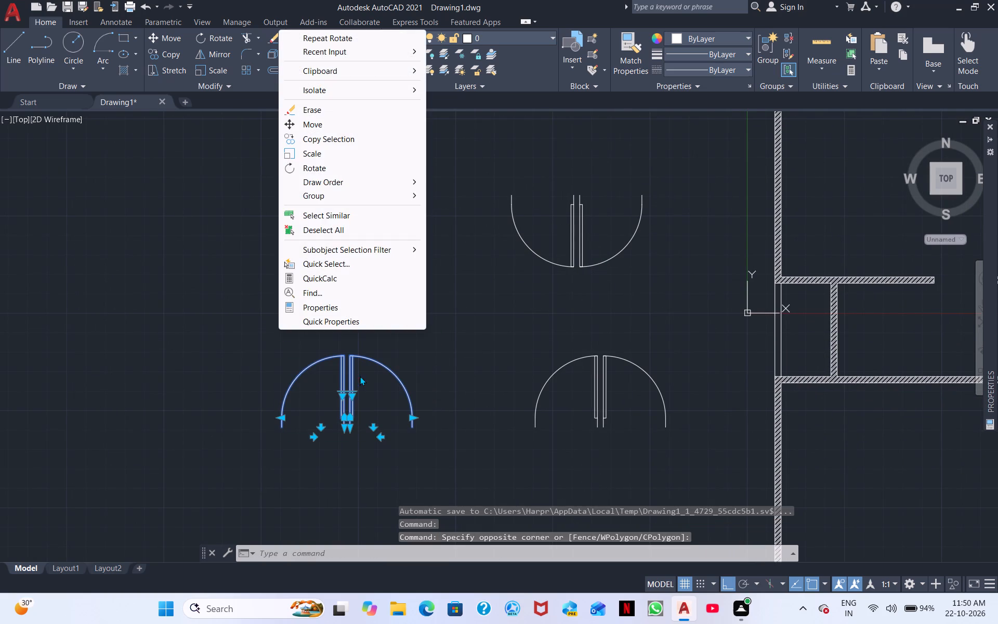
left_click(307, 167)
left_click(362, 431)
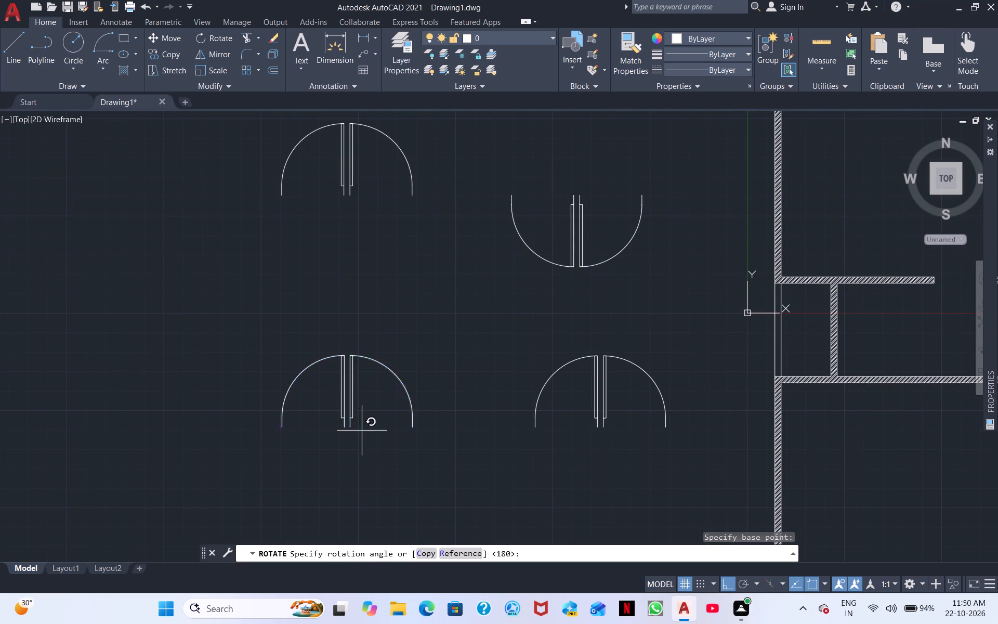
left_click(387, 311)
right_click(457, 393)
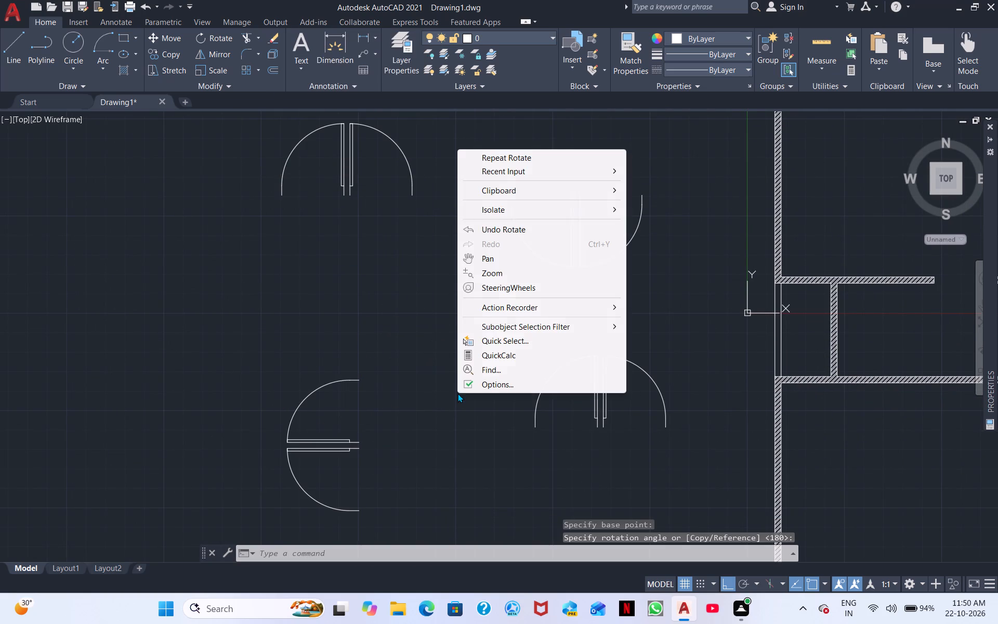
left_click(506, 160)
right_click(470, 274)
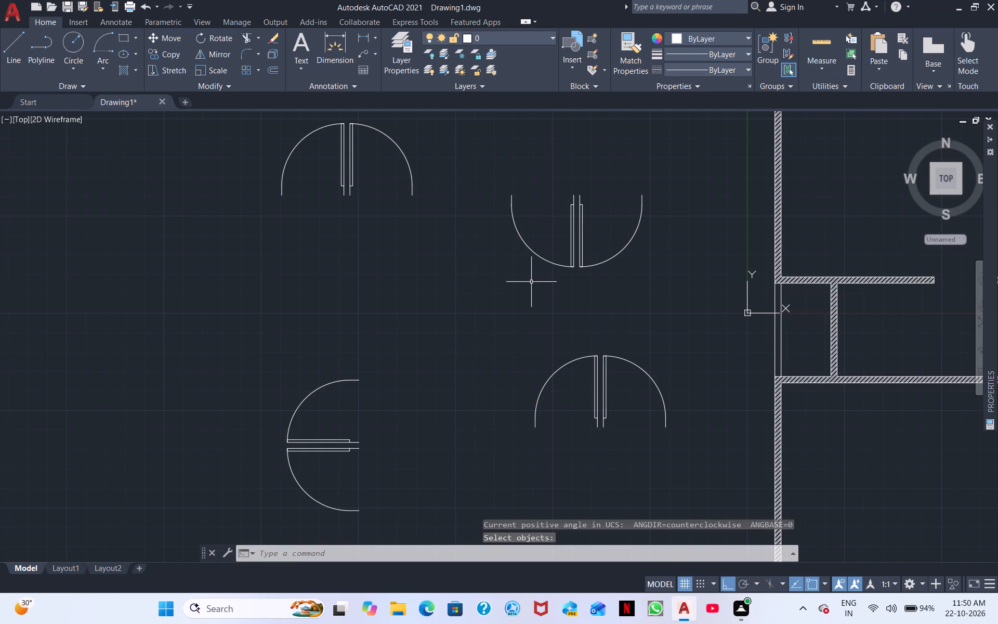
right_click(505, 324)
Rotate the lower-right pair of doors 270° about the bottom end of its left leaf, so the swings face right.
left_click(426, 283)
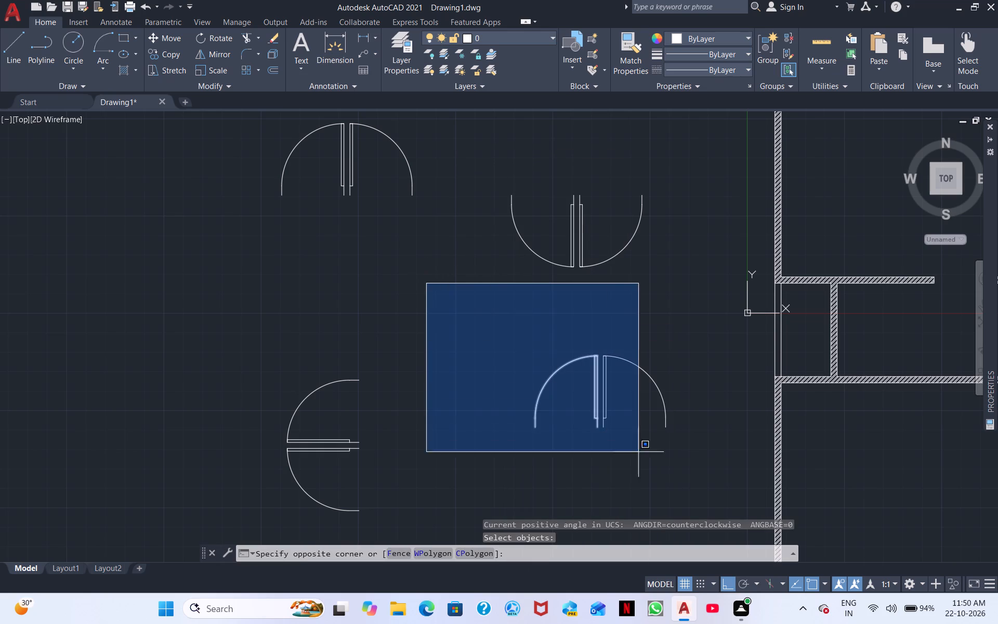
left_click(662, 461)
left_click_drag(669, 459, 662, 454)
left_click(527, 356)
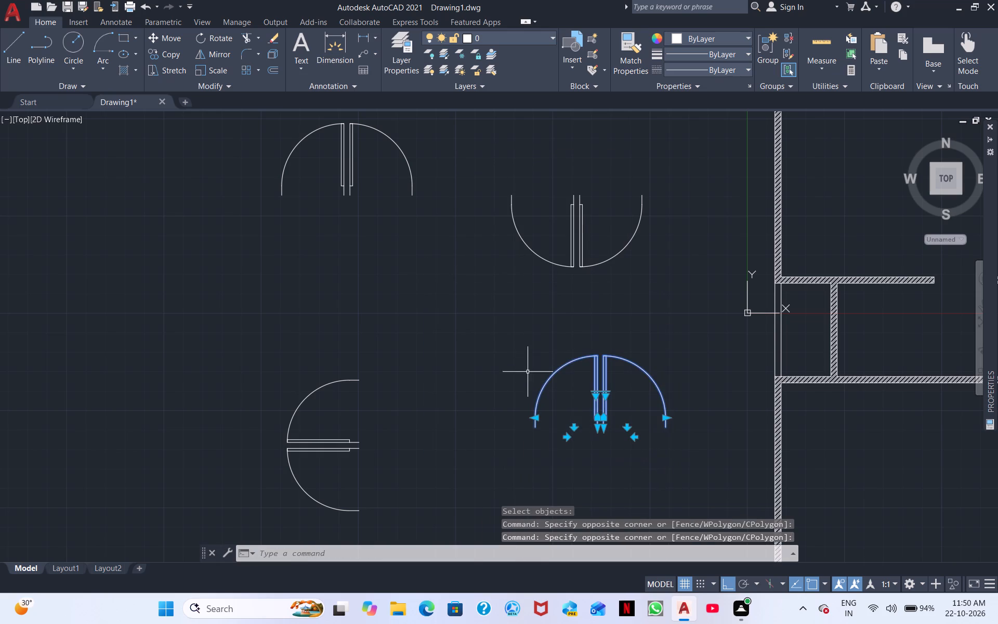
right_click(565, 418)
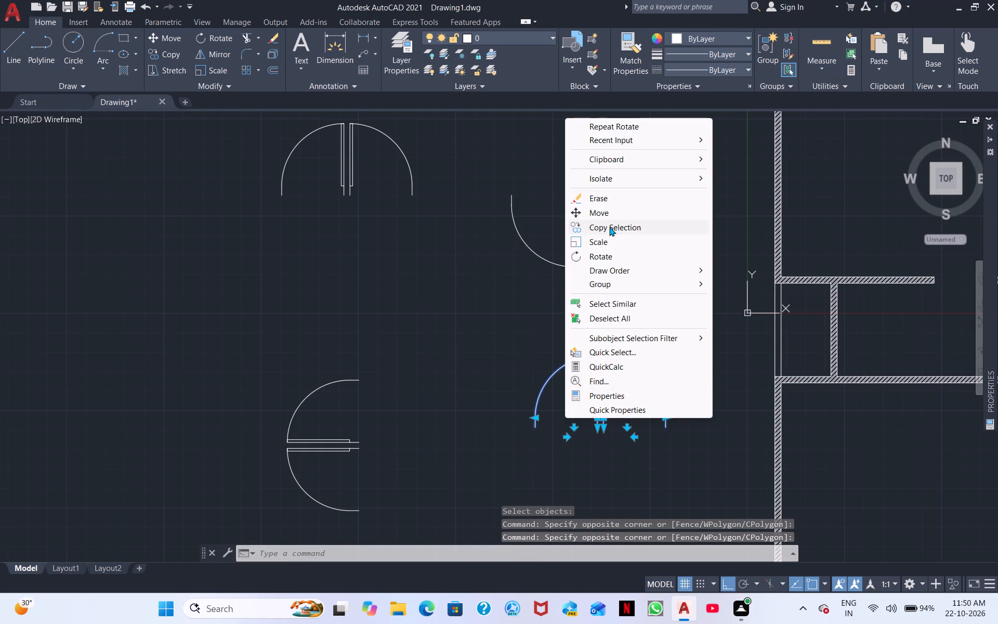
left_click(609, 257)
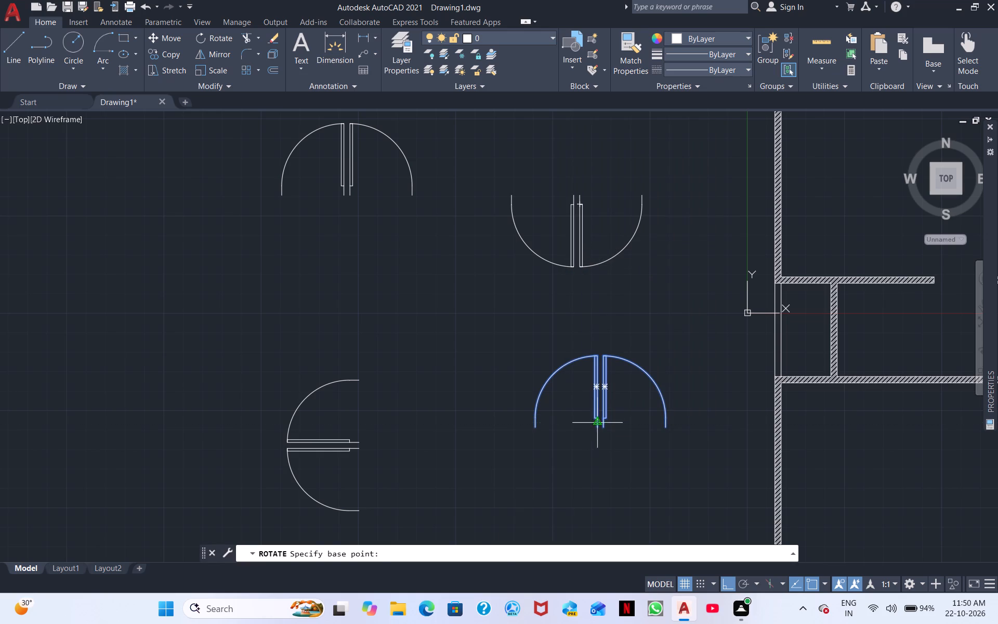
left_click(595, 425)
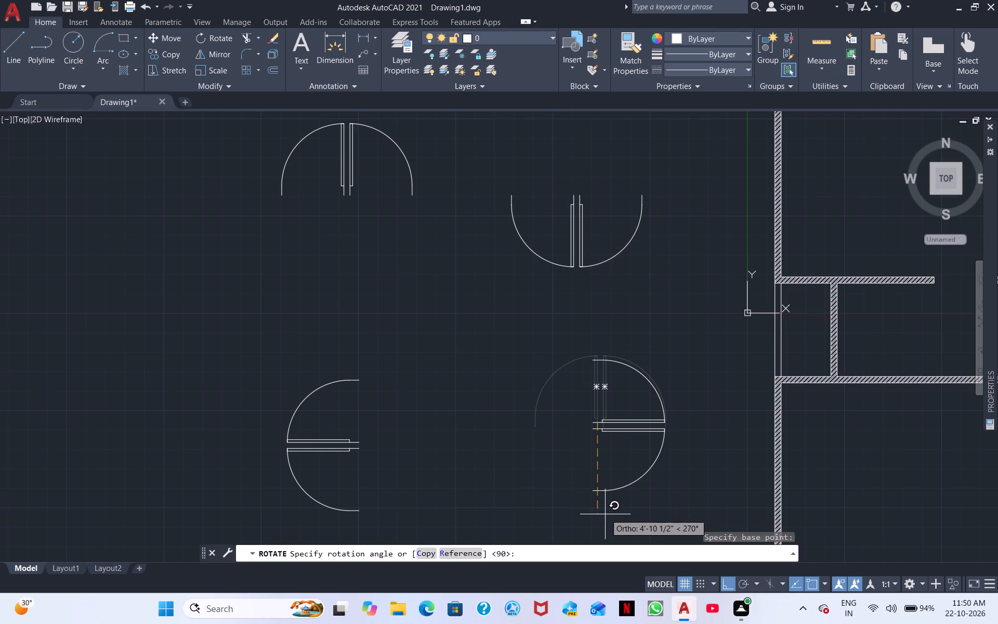
left_click(606, 514)
Turn Ortho off and move the upward-facing pair of doors diagonally down and right, beside the downward-facing pair.
scroll(586, 467, "down", 1)
middle_click_drag(545, 446, 594, 430)
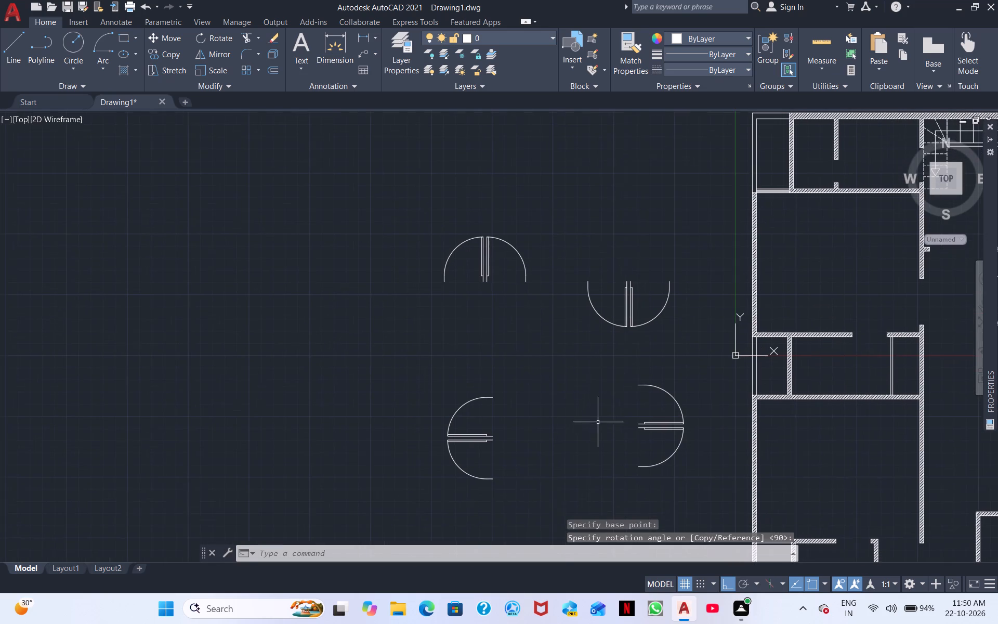
left_click(538, 288)
left_click(382, 211)
right_click(387, 216)
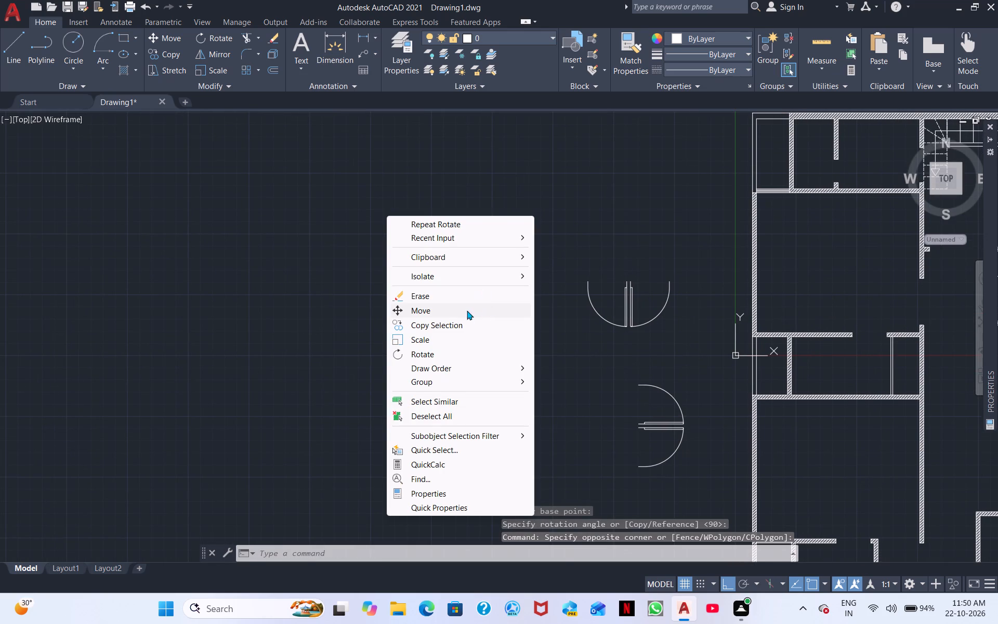
left_click(451, 315)
left_click(485, 279)
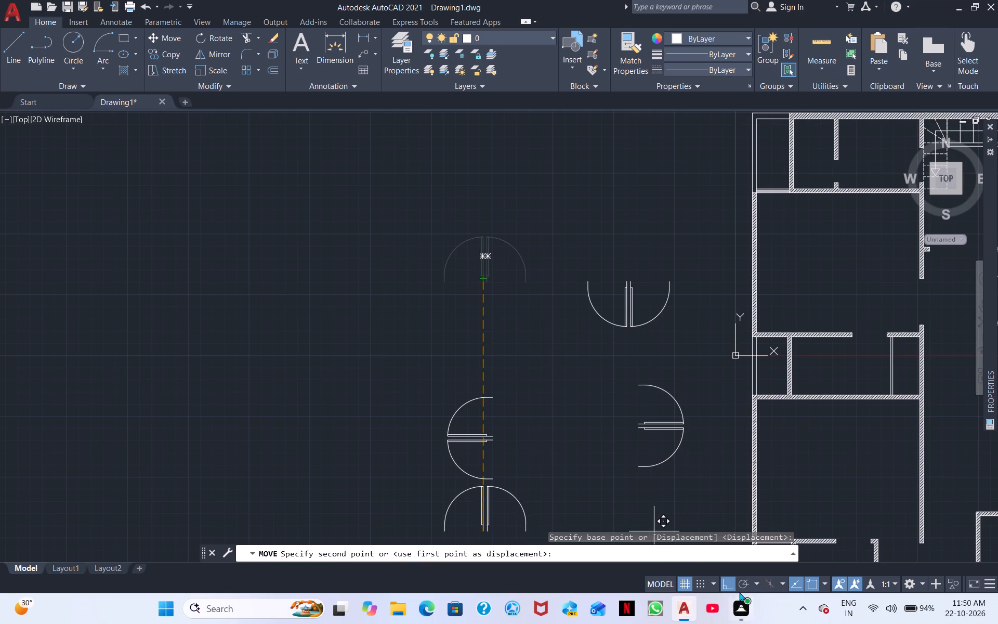
left_click(723, 584)
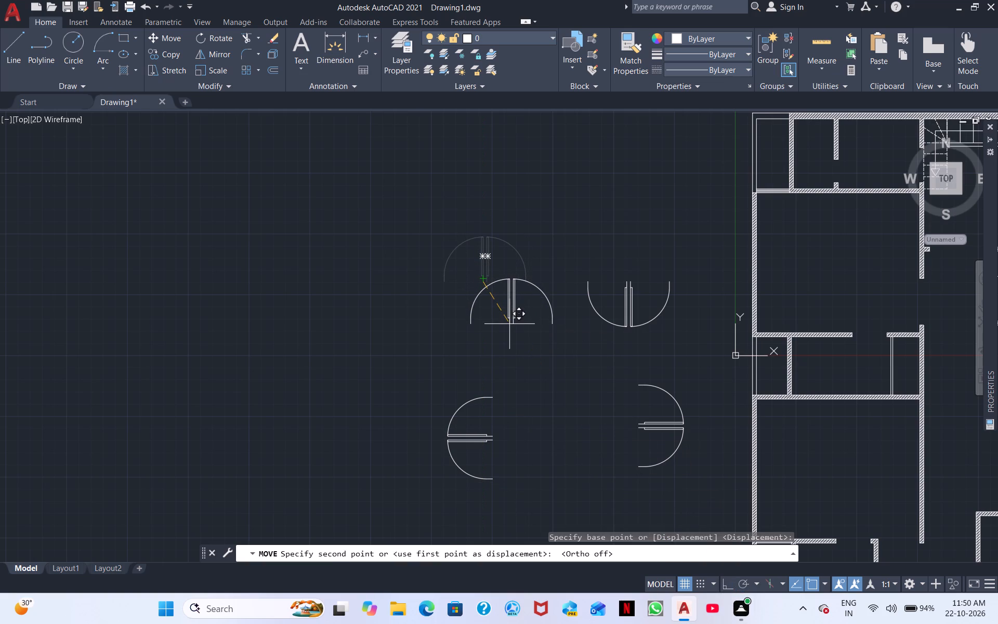
left_click(512, 324)
Move the left-facing pair of doors right and slightly up, closer beneath the upward-facing pair.
left_click(501, 448)
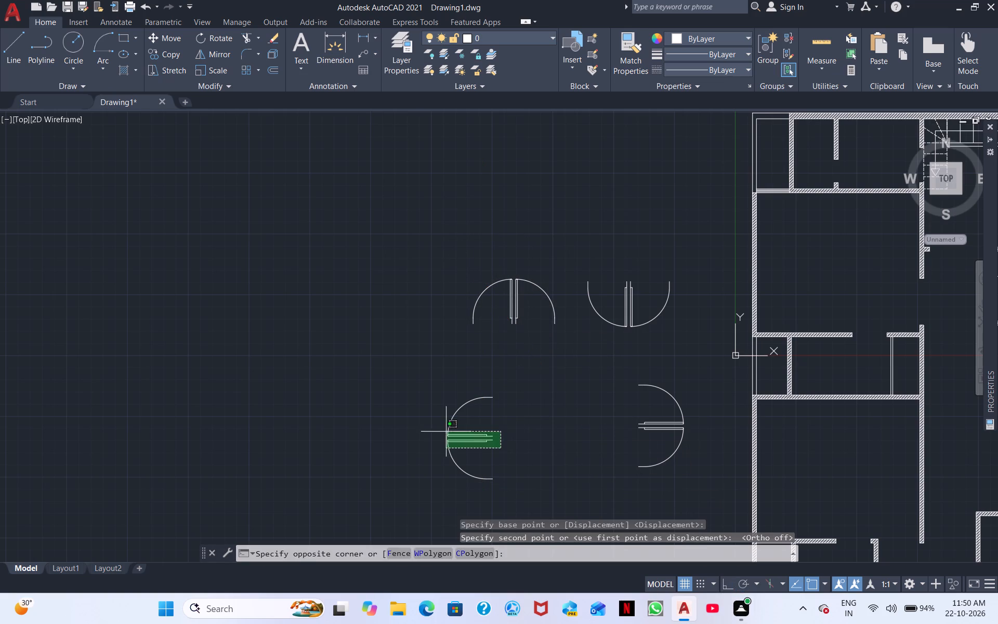
left_click(445, 419)
right_click(445, 419)
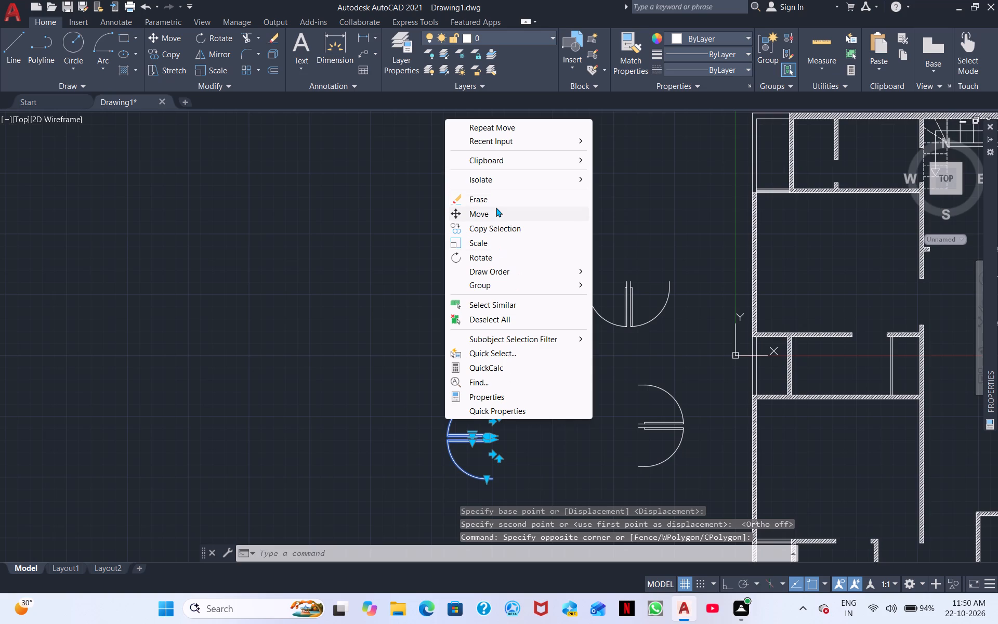
left_click(496, 207)
left_click(487, 437)
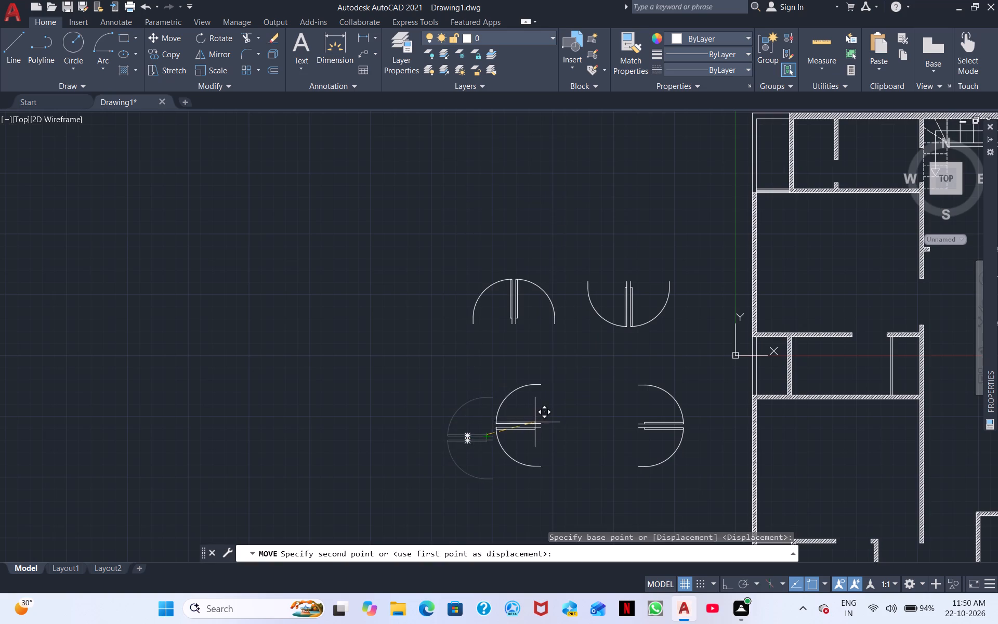
left_click(535, 428)
Move the right-facing pair of doors about 2'-4" left, beside the left-facing pair, to tighten the group.
scroll(605, 431, "down", 2)
middle_click_drag(635, 432, 538, 397)
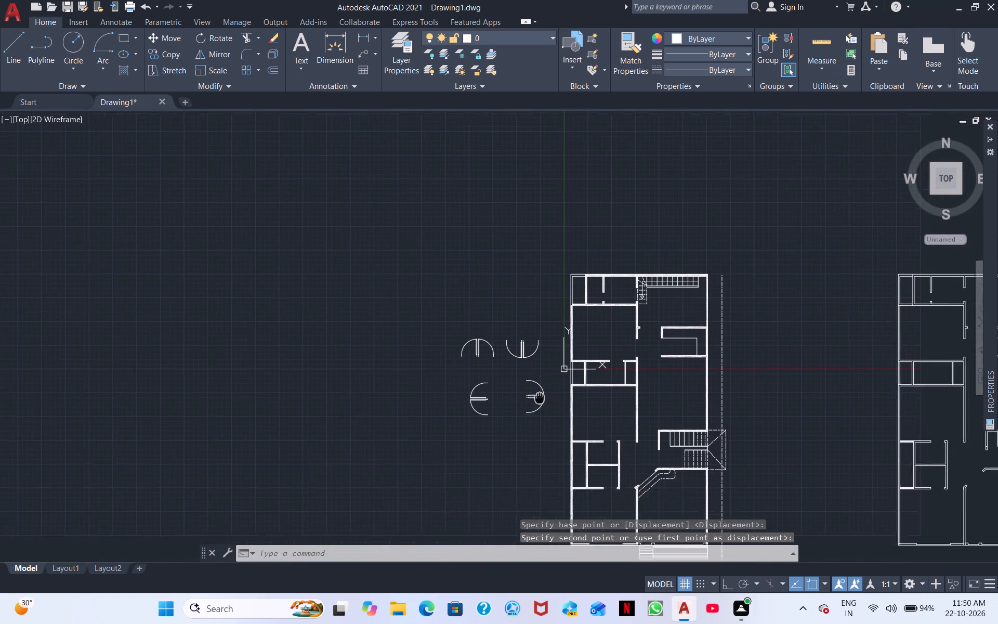
middle_click_drag(538, 397, 481, 381)
scroll(426, 379, "up", 2)
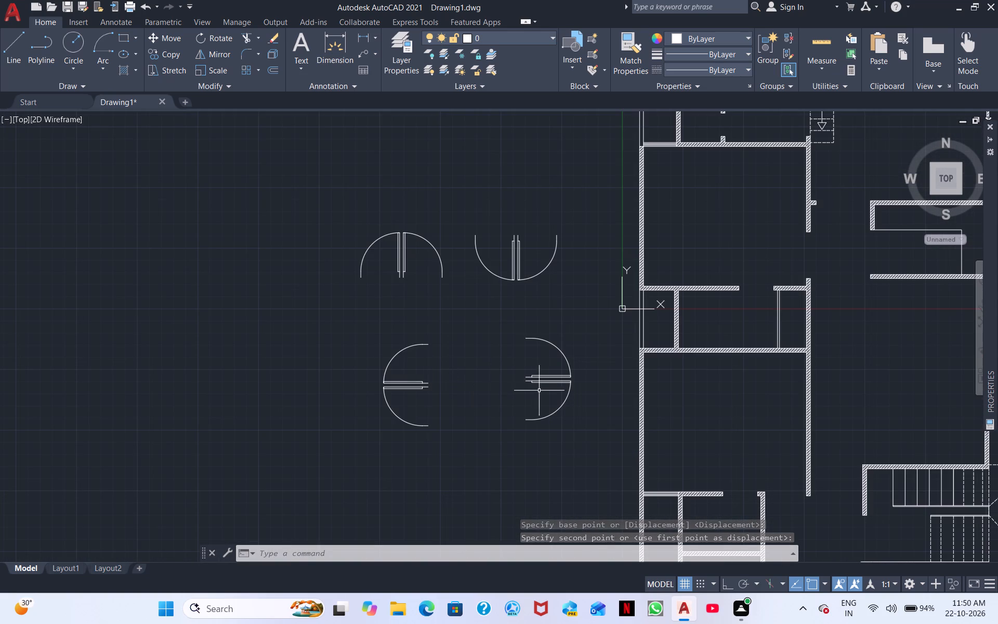
left_click(559, 385)
left_click(526, 370)
right_click(526, 370)
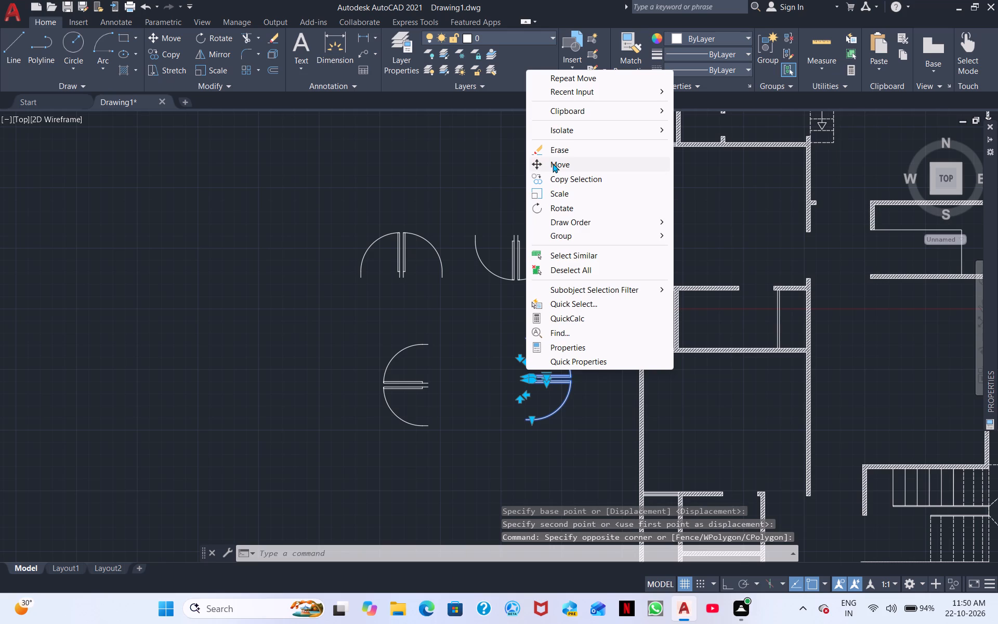
left_click(553, 163)
left_click(524, 380)
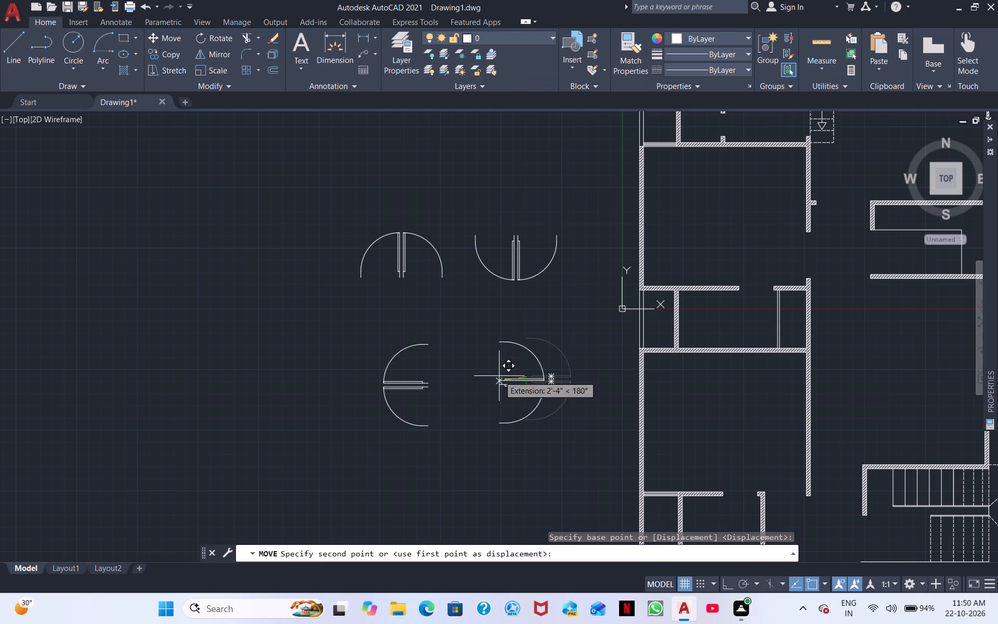
left_click(499, 375)
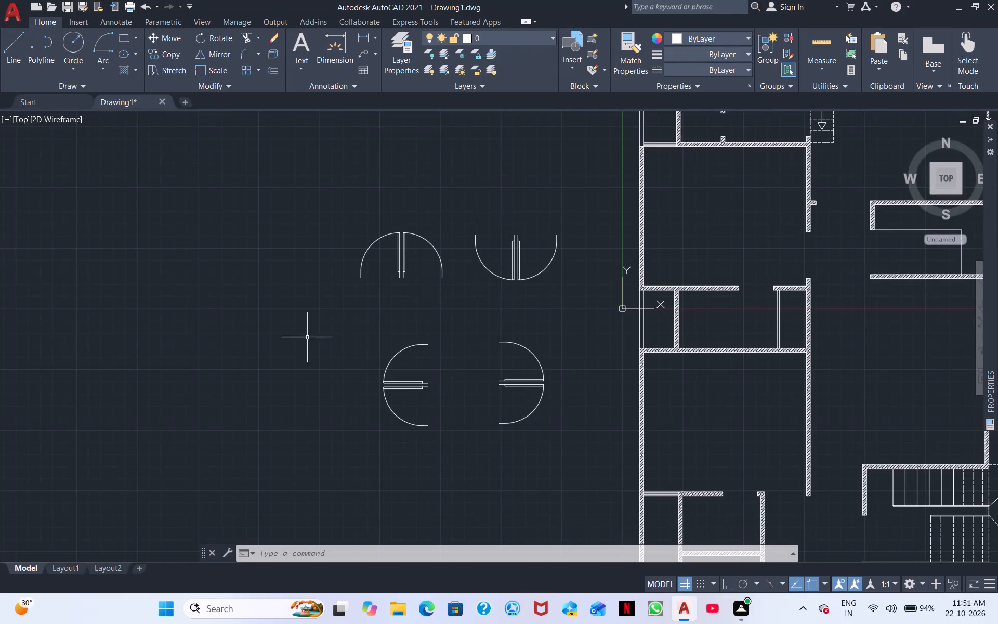
Copy the upper door of the left-facing pair beside the right-wall openings of the two small top rooms and the large room below.
middle_click_drag(480, 303, 478, 315)
scroll(570, 307, "down", 1)
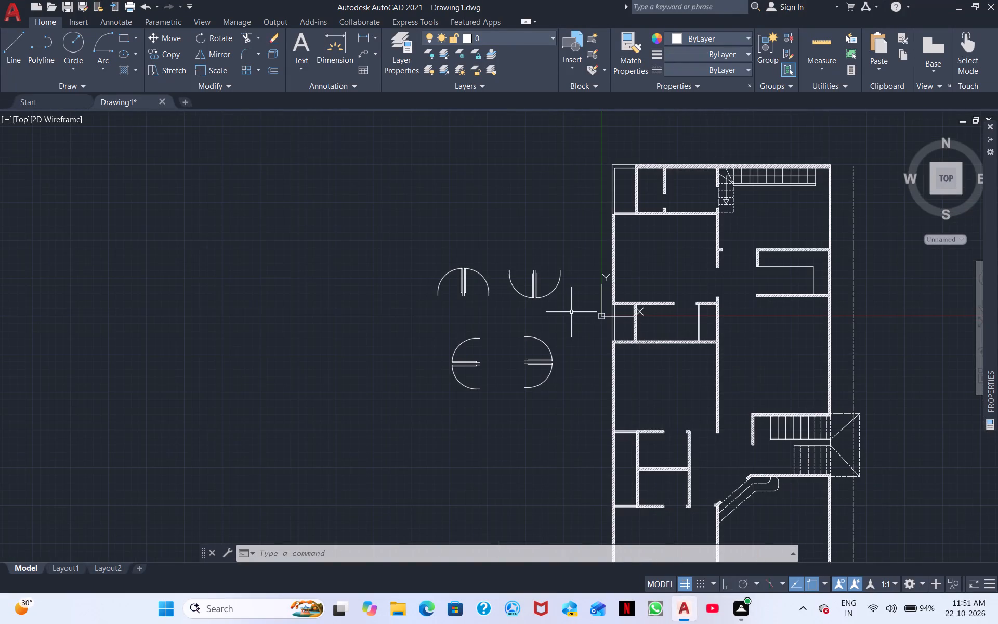
middle_click_drag(572, 302, 517, 342)
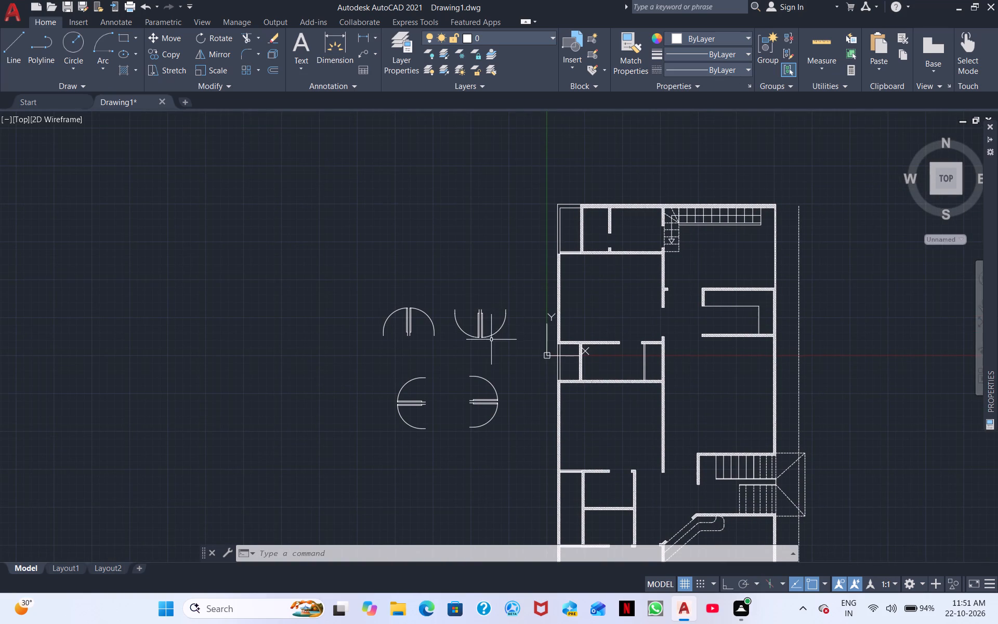
left_click(402, 383)
left_click(411, 388)
left_click(412, 388)
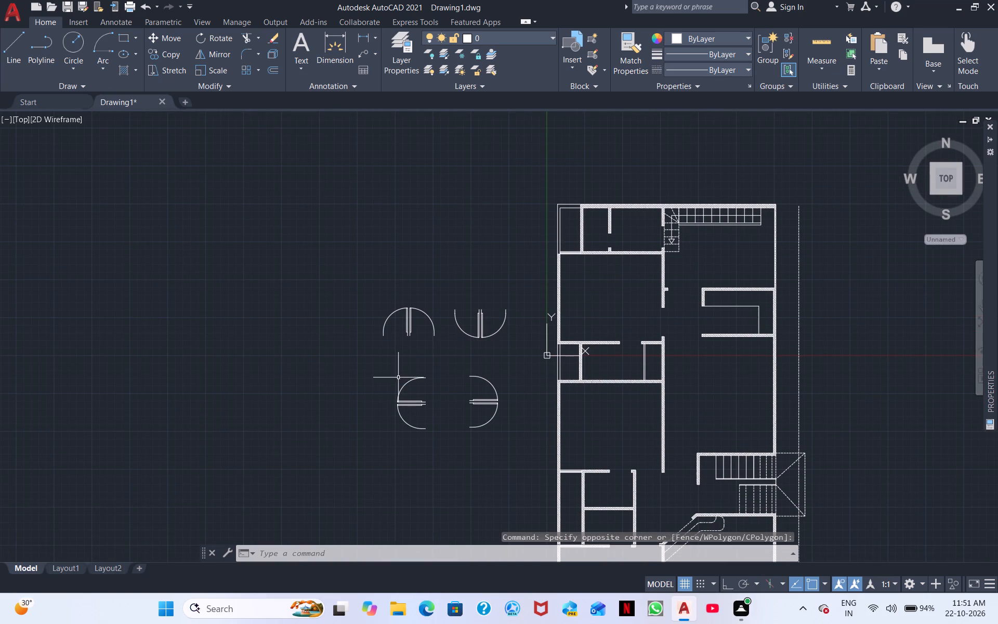
left_click(398, 378)
left_click(414, 389)
left_click(423, 392)
left_click(401, 378)
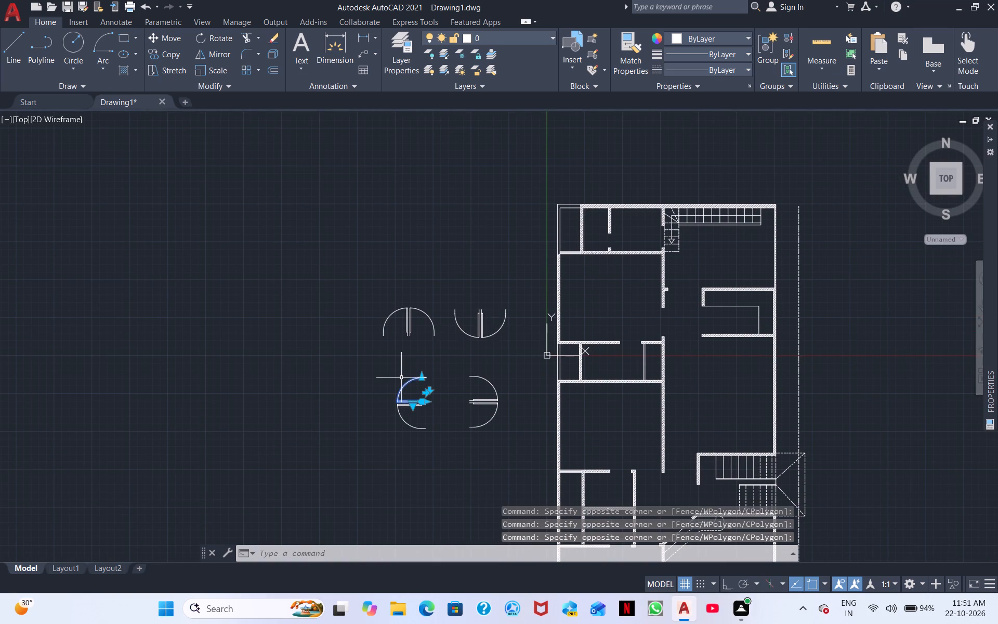
right_click(401, 378)
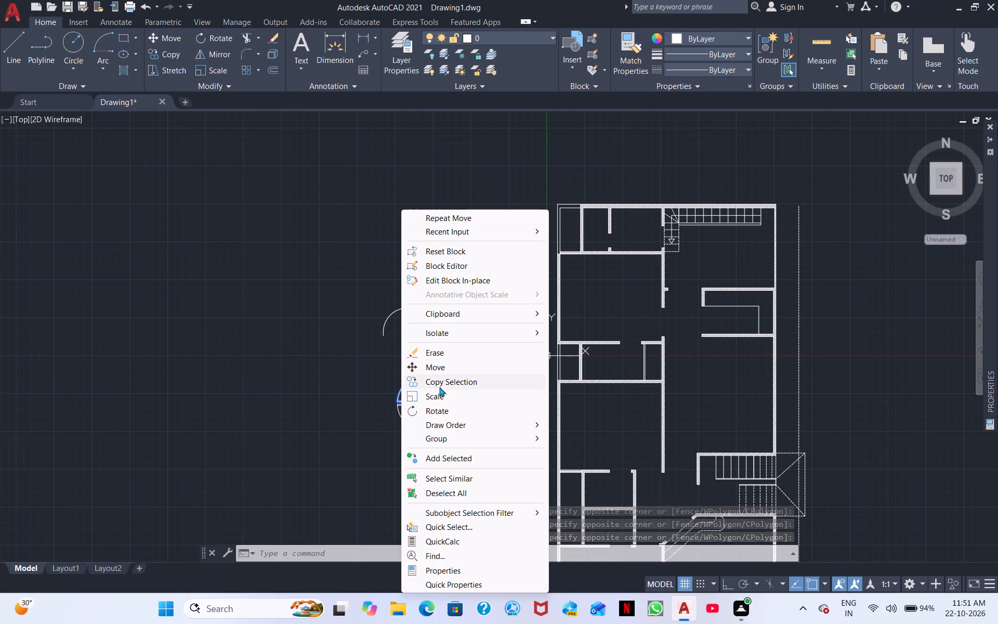
left_click(439, 386)
scroll(417, 393, "up", 3)
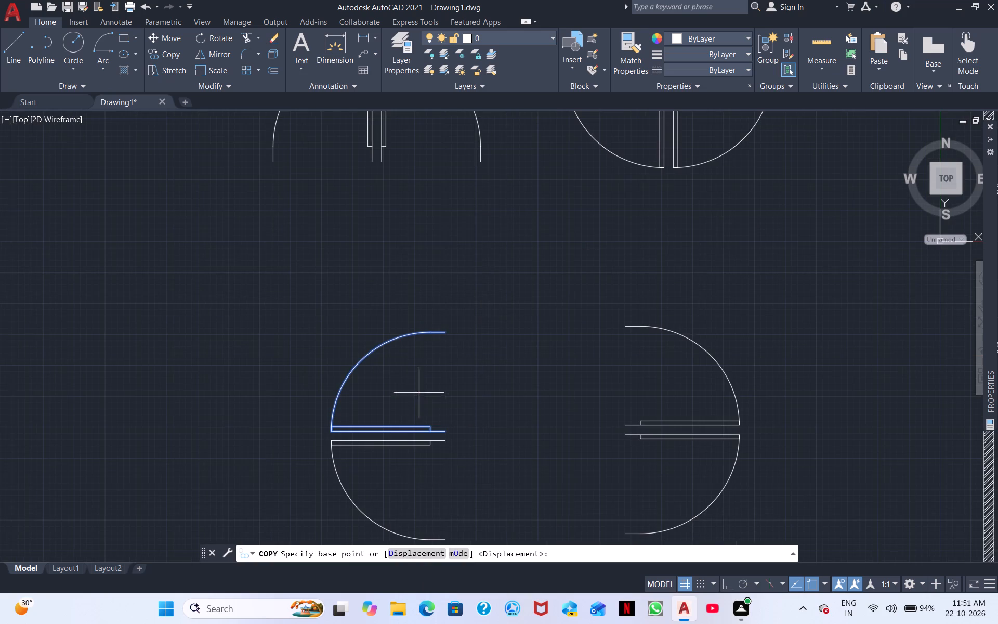
left_click(412, 427)
scroll(448, 334, "down", 3)
middle_click(448, 334)
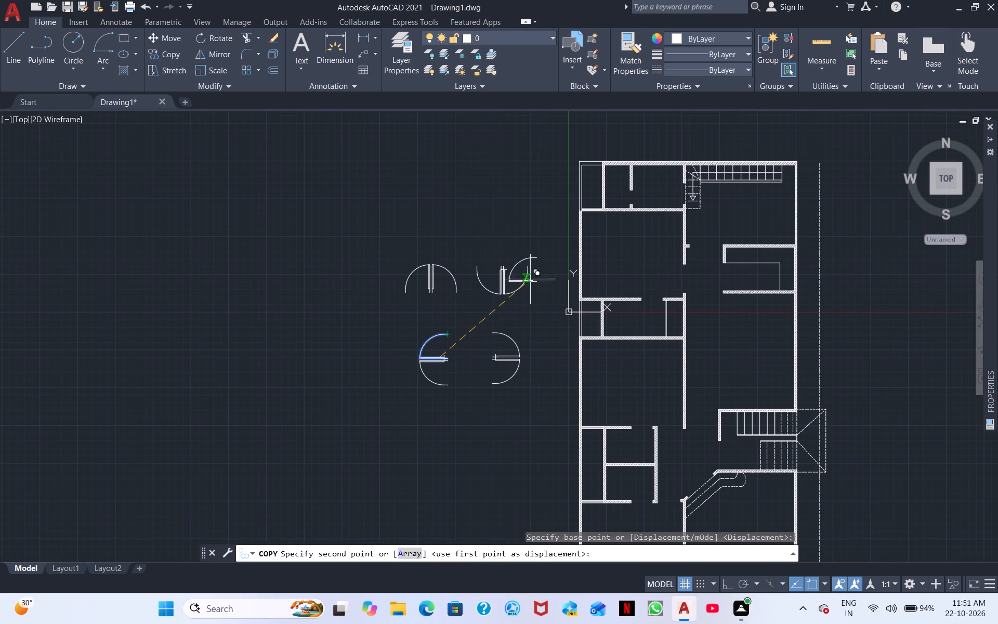
left_click(616, 201)
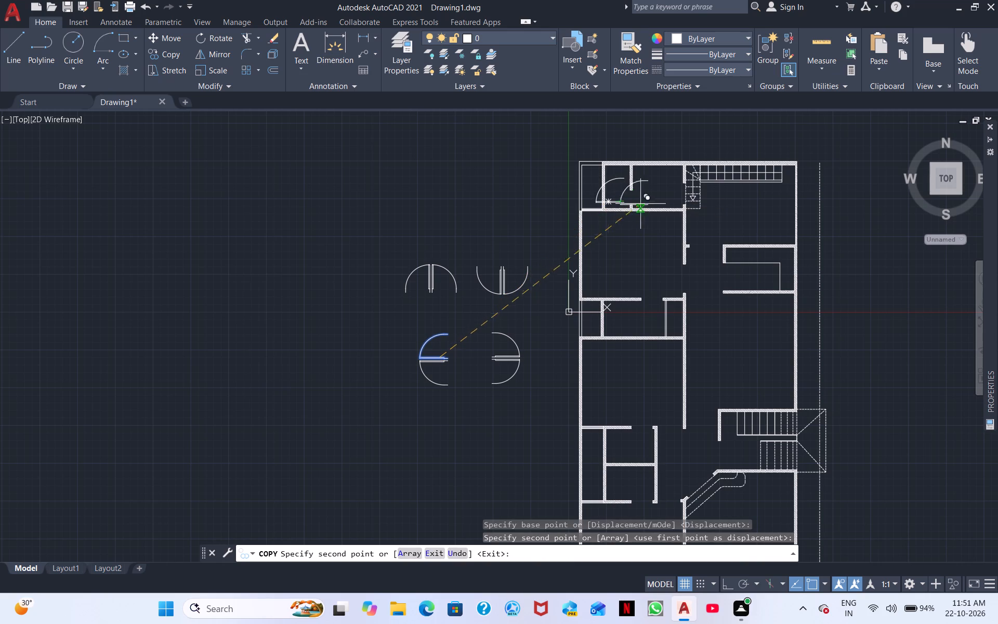
left_click(666, 193)
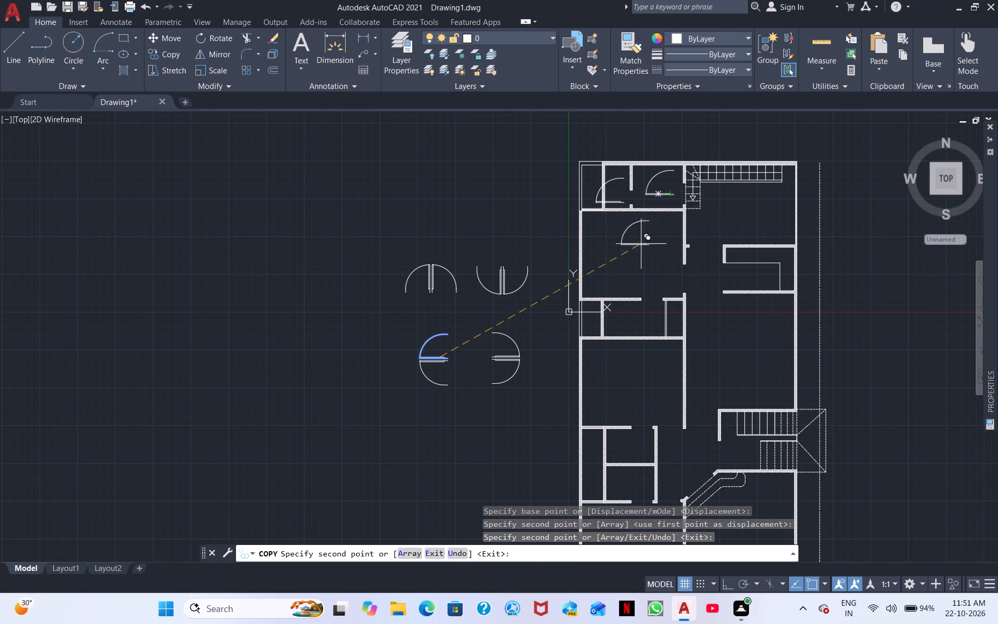
left_click(675, 289)
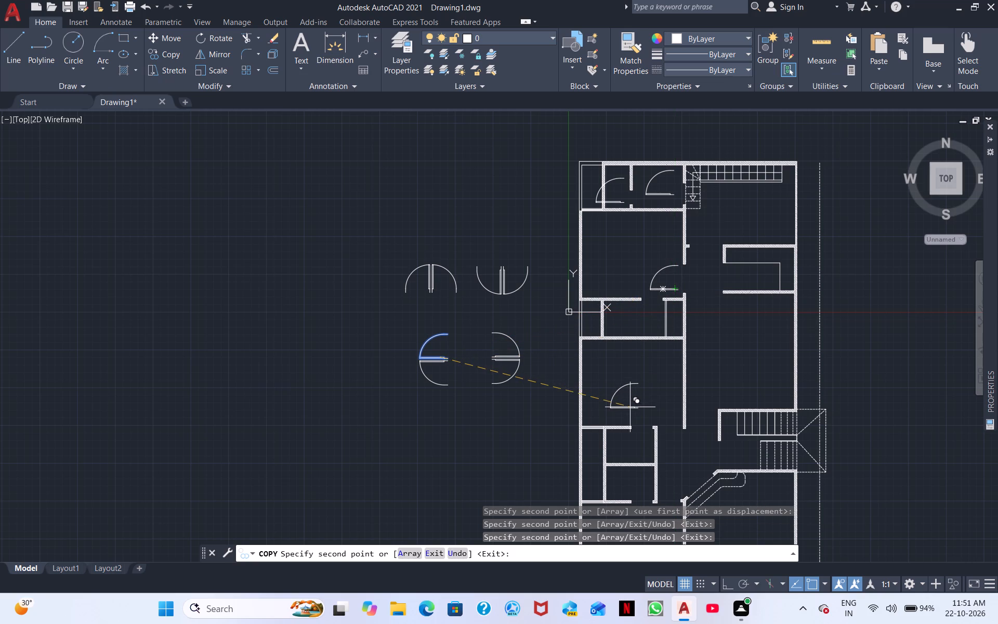
right_click(402, 322)
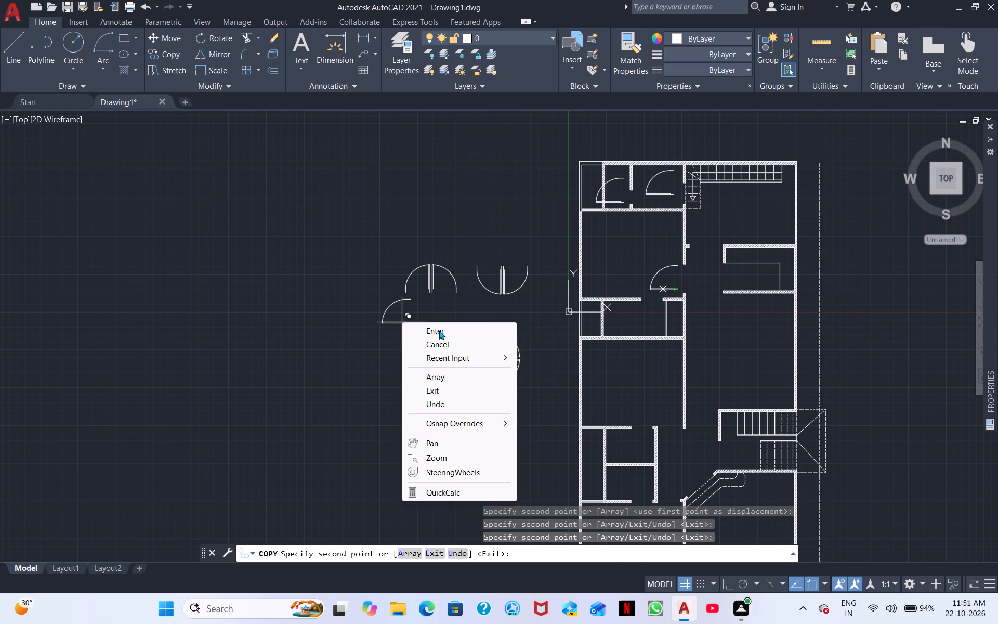
left_click(439, 331)
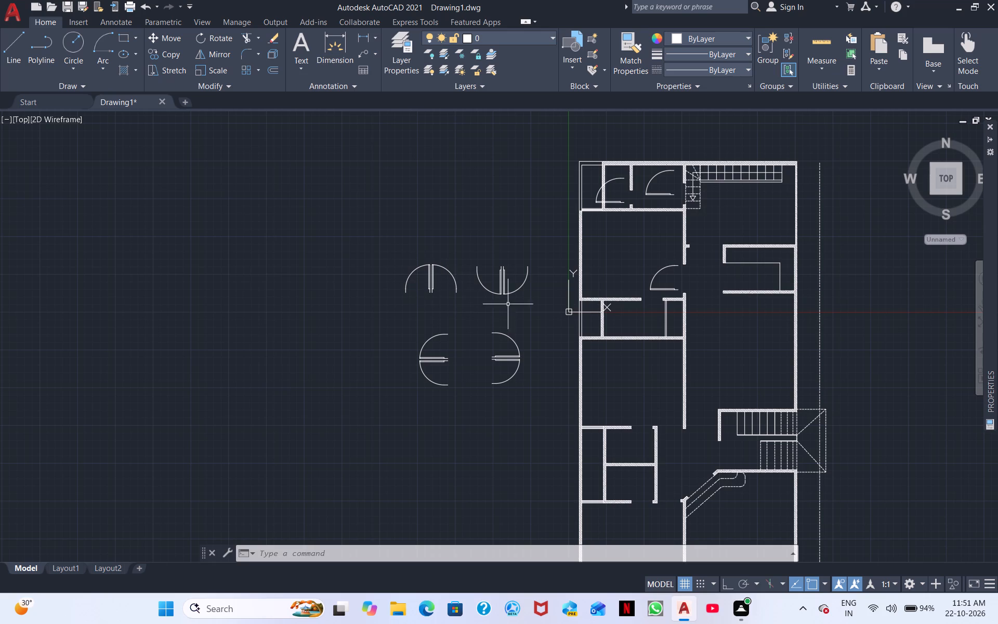
Copy the left door of the downward-facing pair beneath the top-wall openings of the middle small room and the upper of the two lower small rooms.
scroll(493, 293, "up", 2)
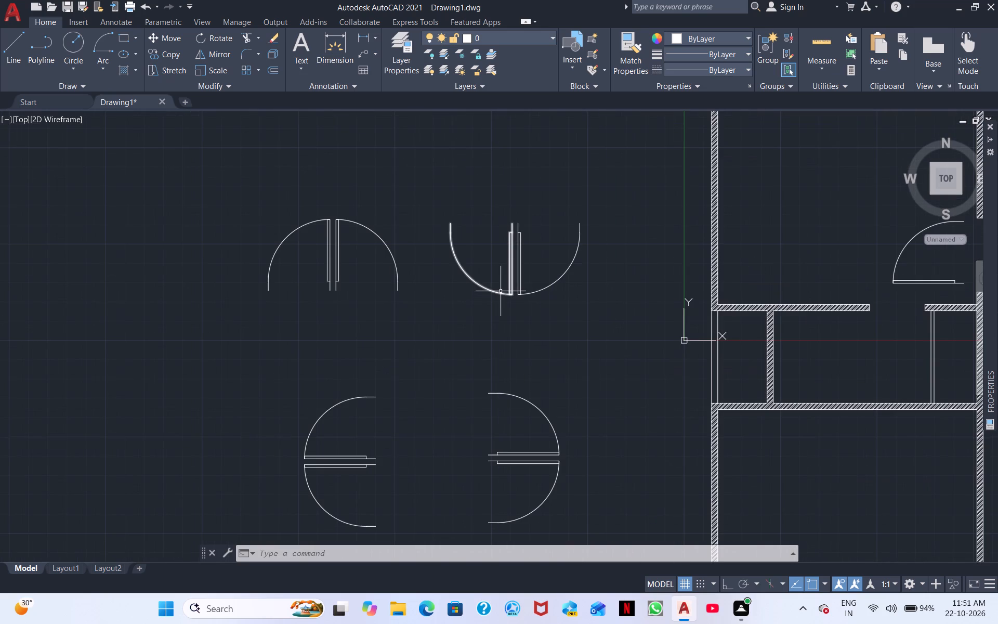
left_click(505, 291)
left_click_drag(505, 297, 492, 283)
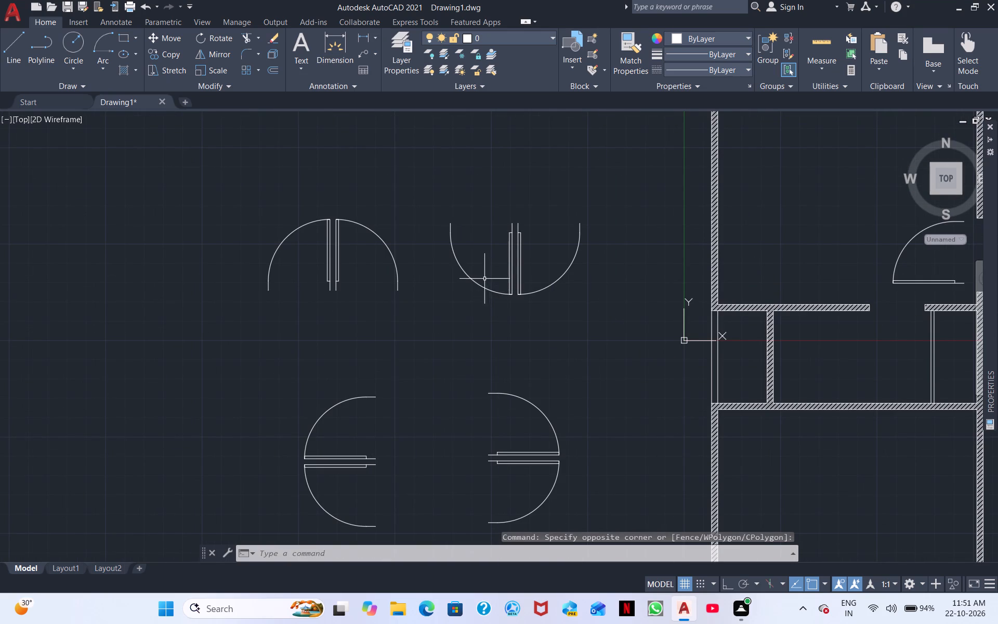
left_click(497, 293)
right_click(533, 328)
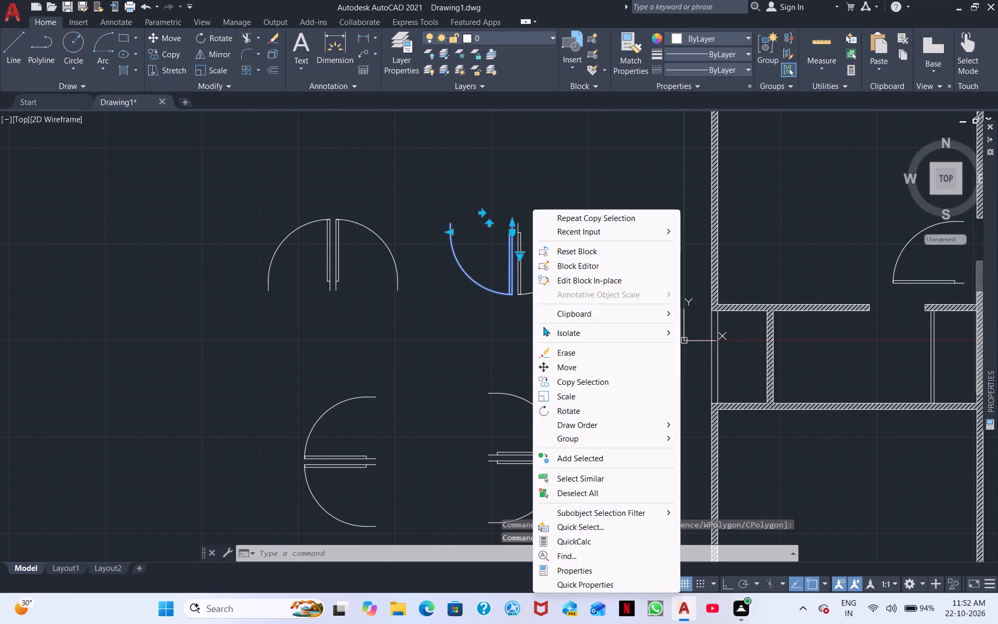
left_click(559, 382)
left_click(507, 223)
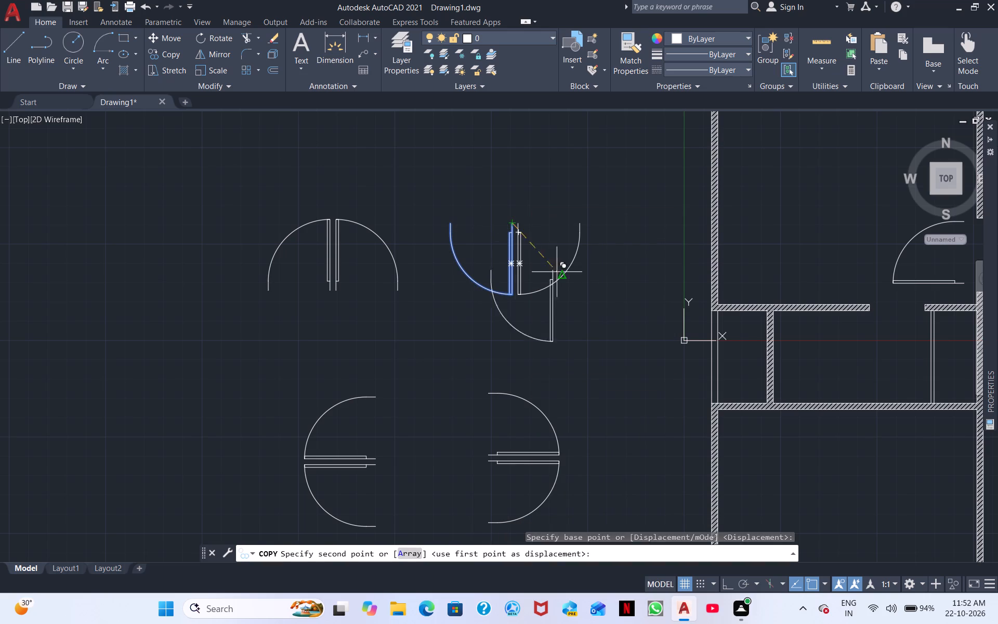
scroll(702, 295, "down", 1)
middle_click_drag(621, 310, 377, 310)
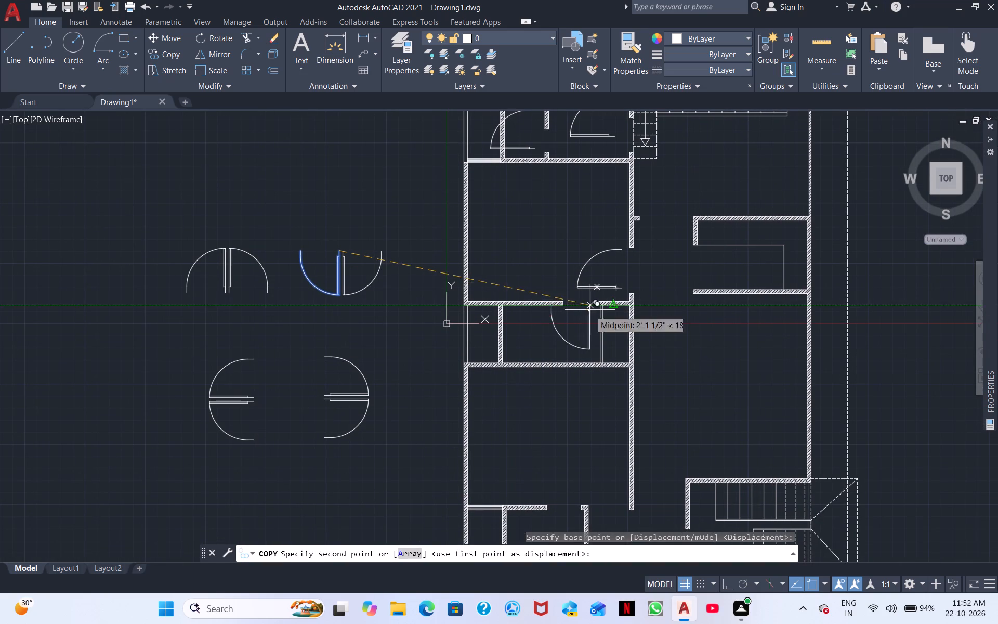
left_click(592, 312)
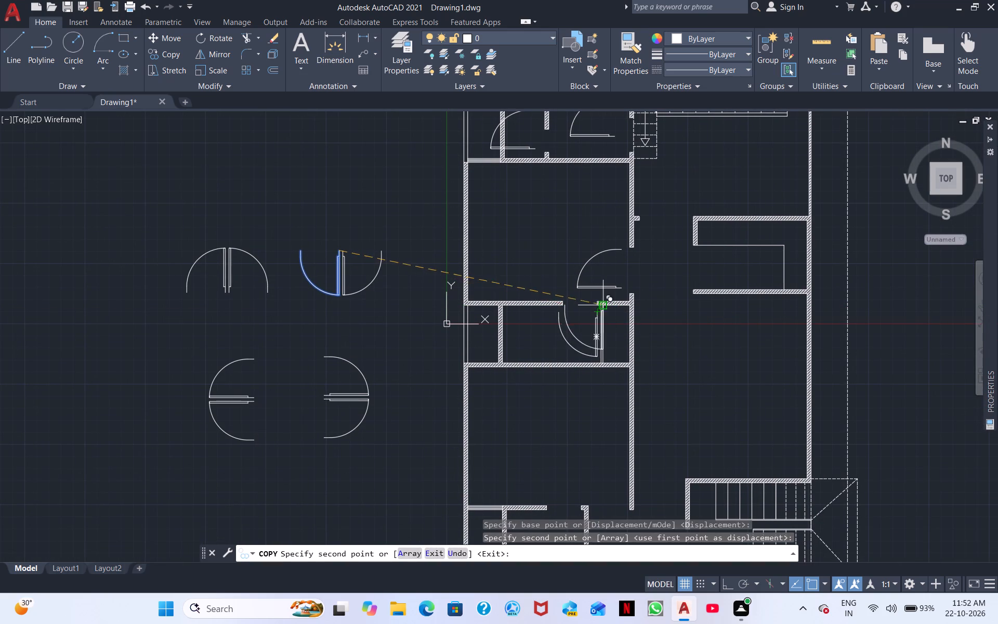
scroll(557, 389, "down", 2)
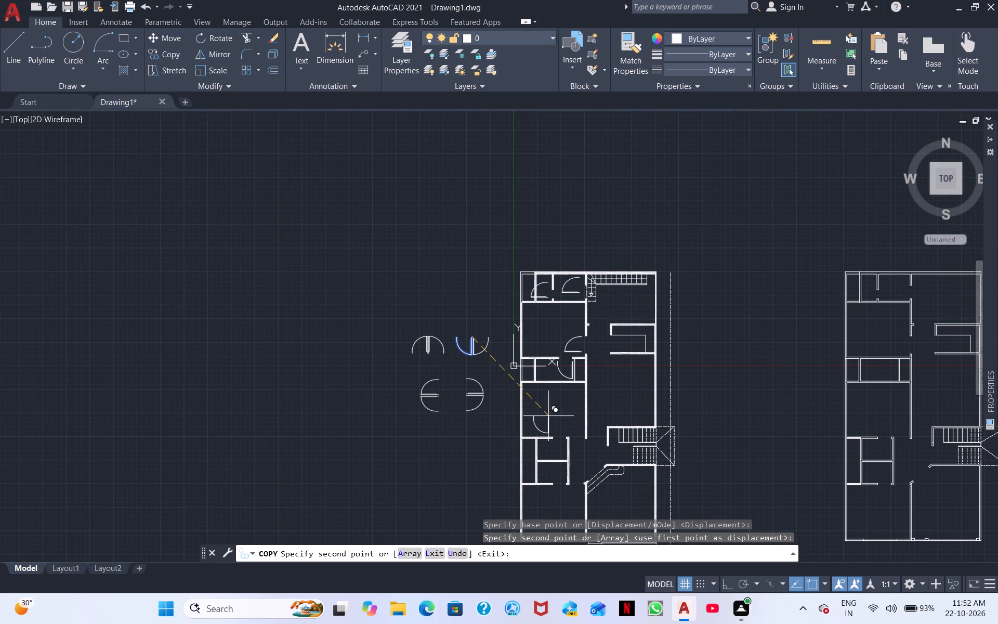
middle_click_drag(542, 398, 527, 350)
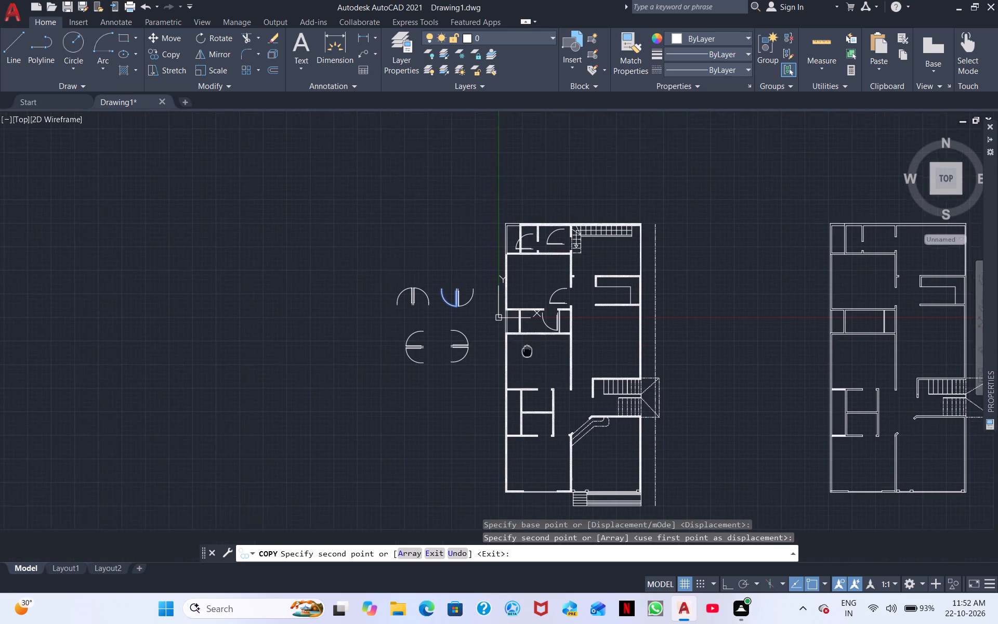
middle_click_drag(527, 350, 524, 339)
scroll(522, 385, "up", 4)
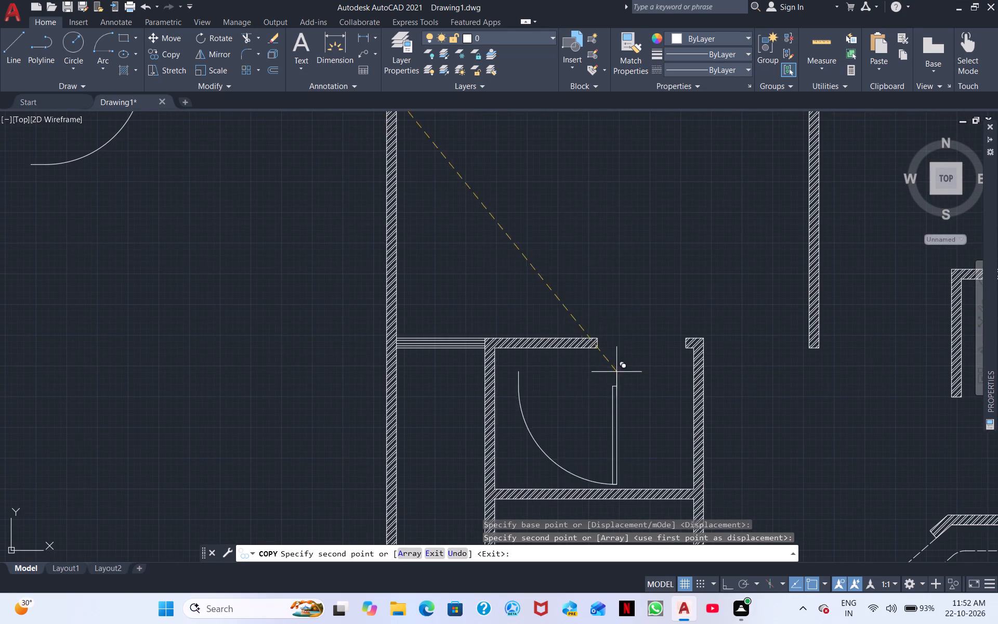
left_click(659, 353)
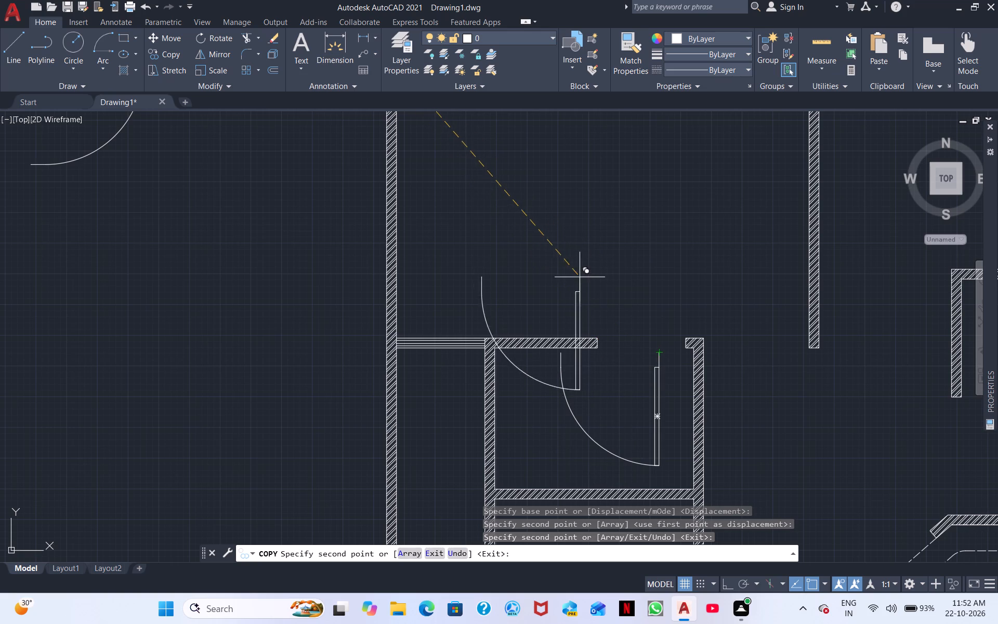
right_click(561, 244)
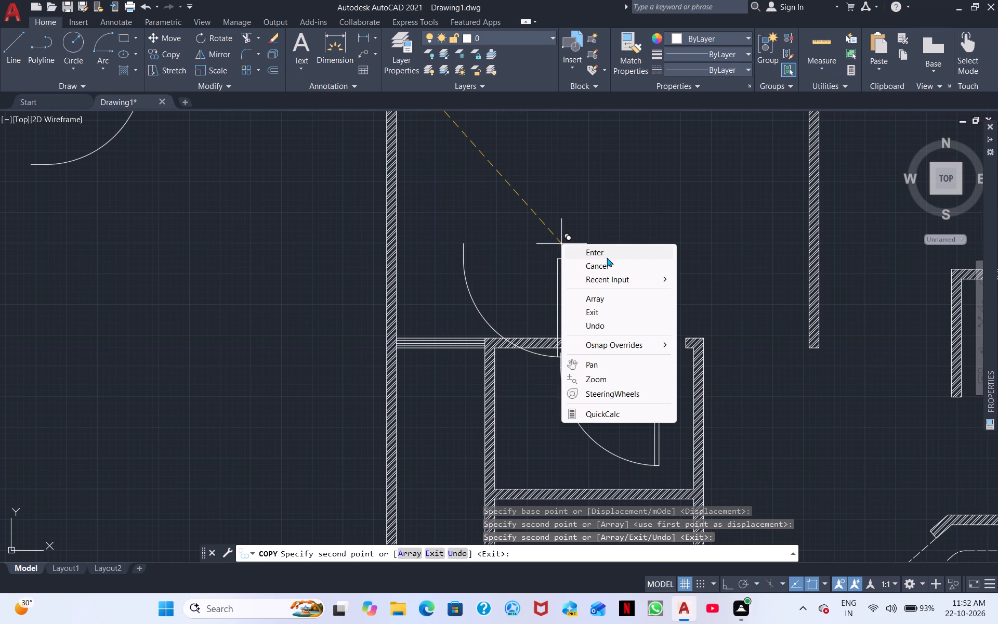
left_click(603, 266)
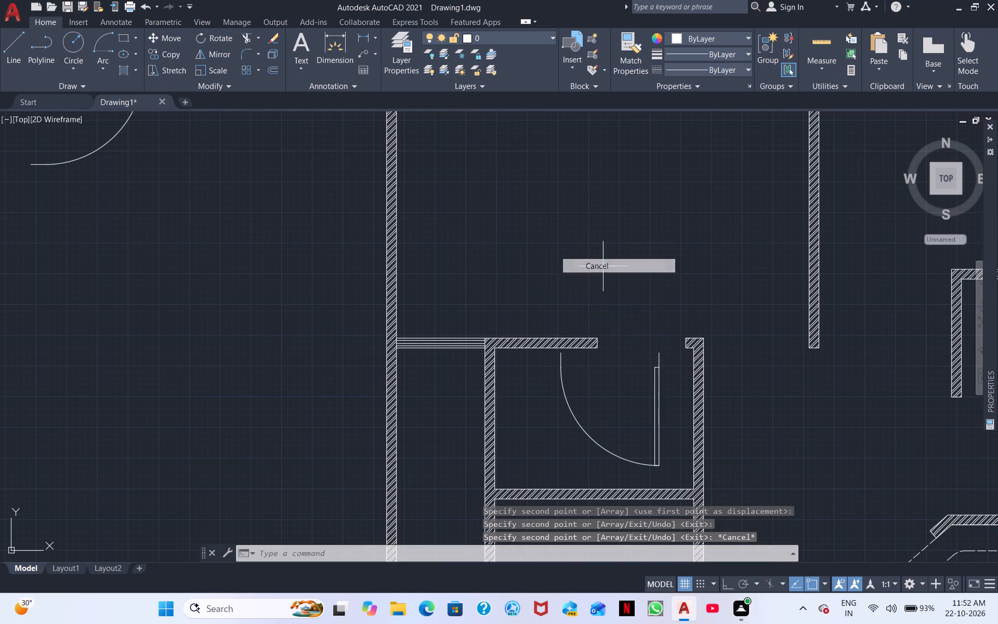
Copy the left door of the upward-facing pair to the bottom opening of the large middle room, beside its right wall's lower end.
scroll(523, 253, "down", 2)
middle_click_drag(409, 268, 293, 355)
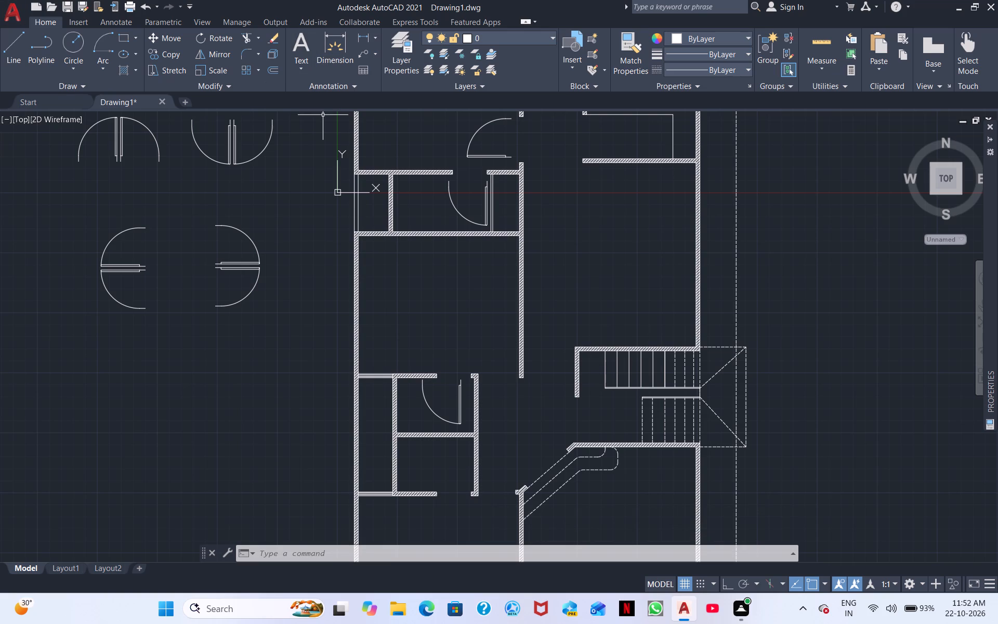
middle_click_drag(461, 261, 458, 269)
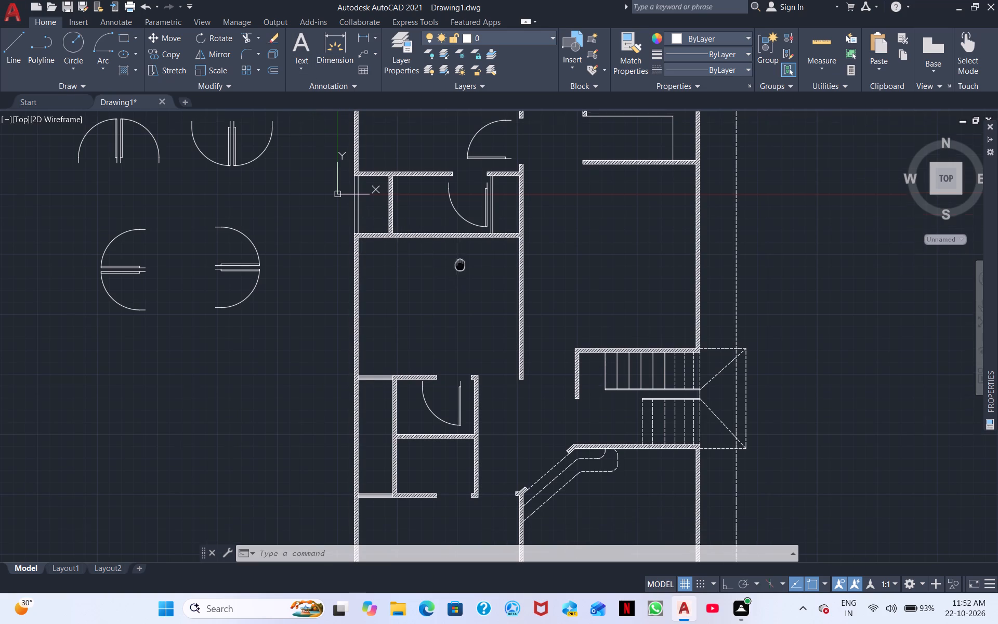
middle_click_drag(458, 269, 377, 359)
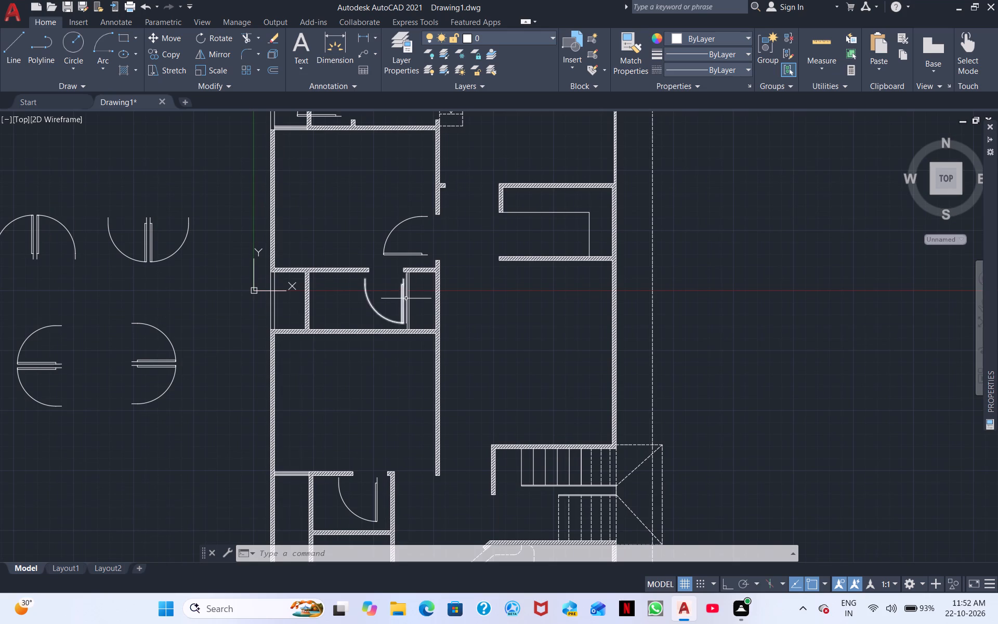
middle_click_drag(493, 359, 505, 293)
middle_click_drag(385, 367, 503, 359)
middle_click_drag(386, 328, 410, 350)
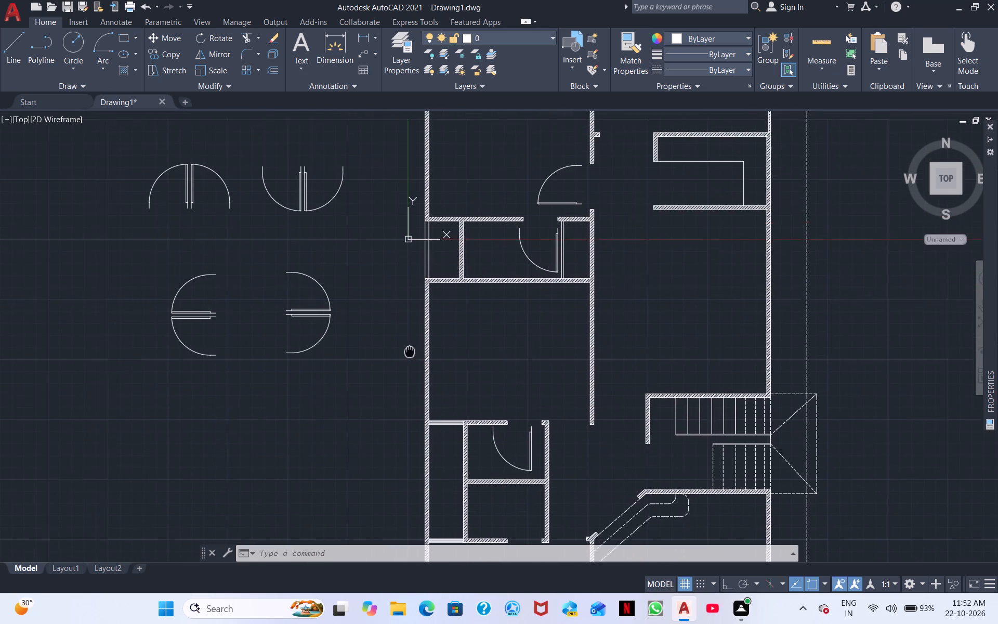
middle_click_drag(410, 350, 442, 359)
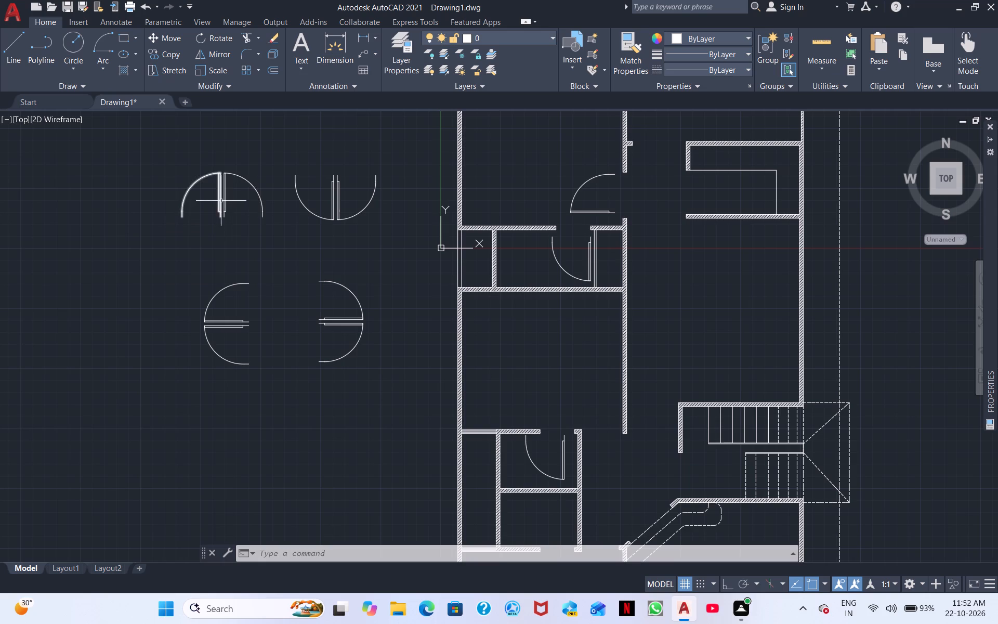
left_click(221, 200)
right_click(289, 251)
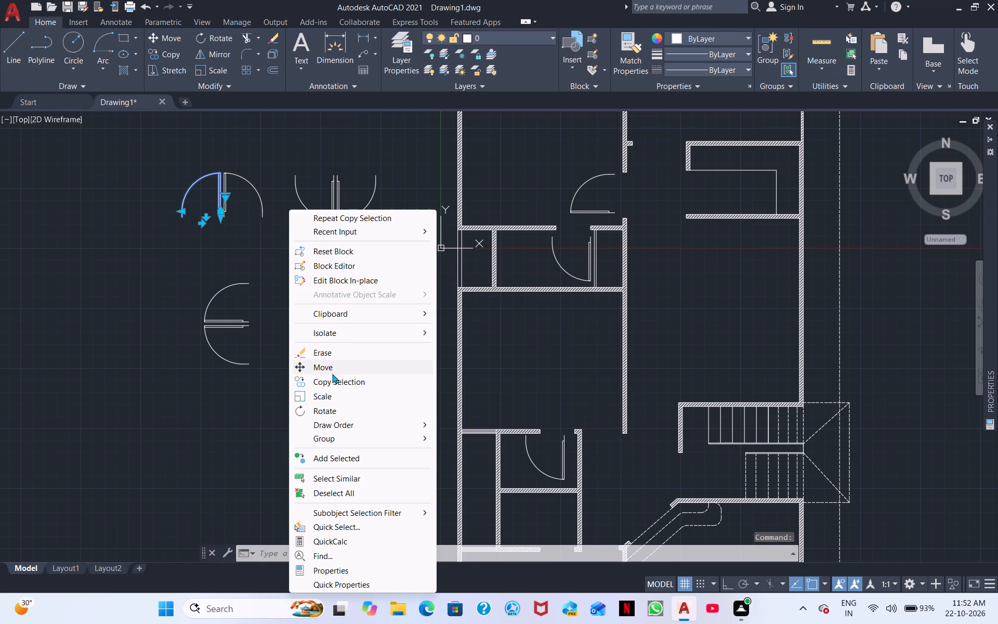
left_click(331, 381)
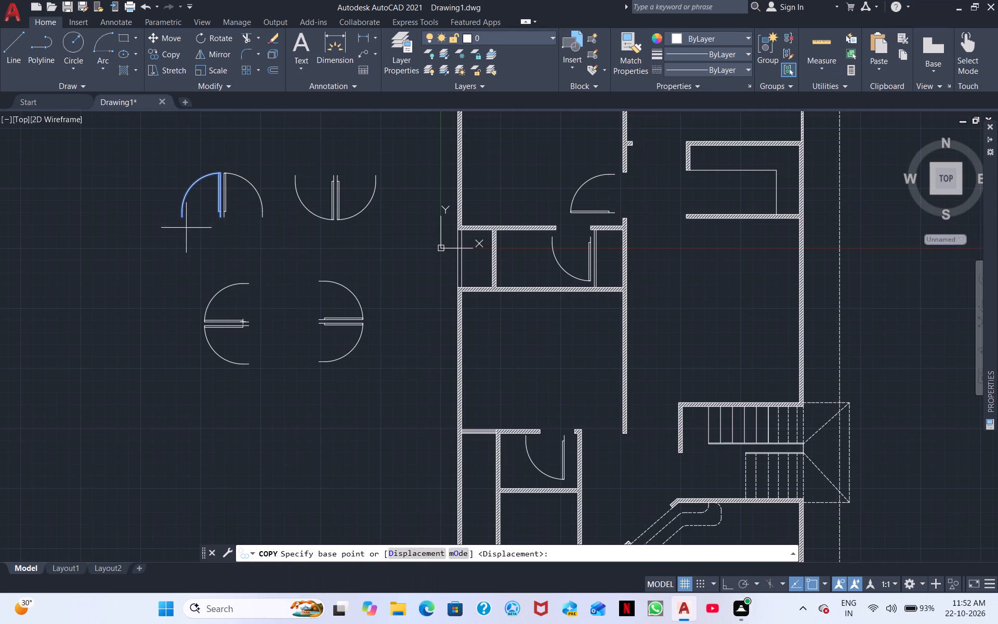
middle_click_drag(236, 229, 346, 229)
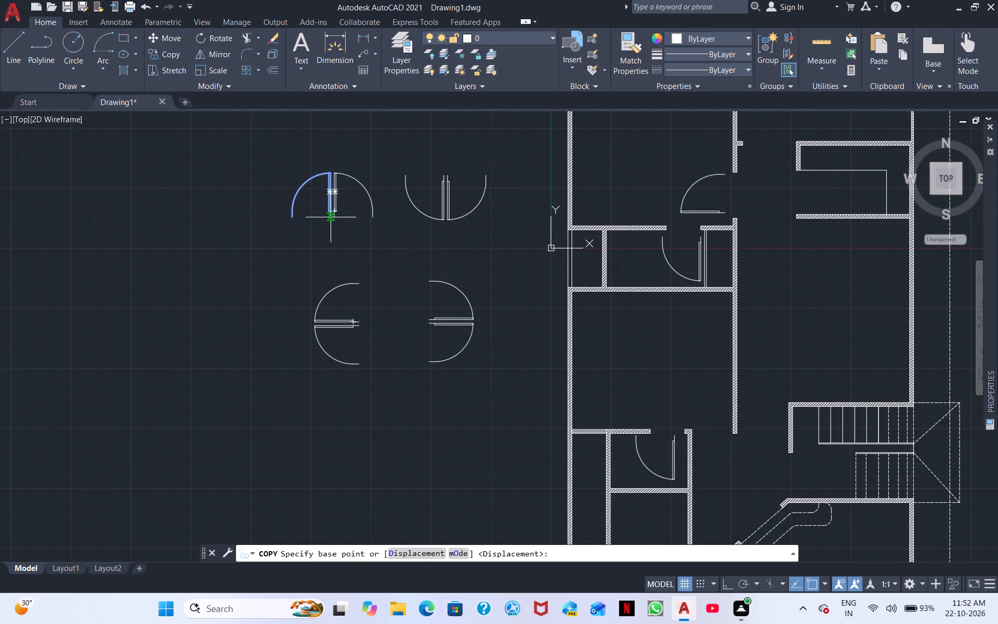
left_click(329, 217)
scroll(730, 443, "up", 3)
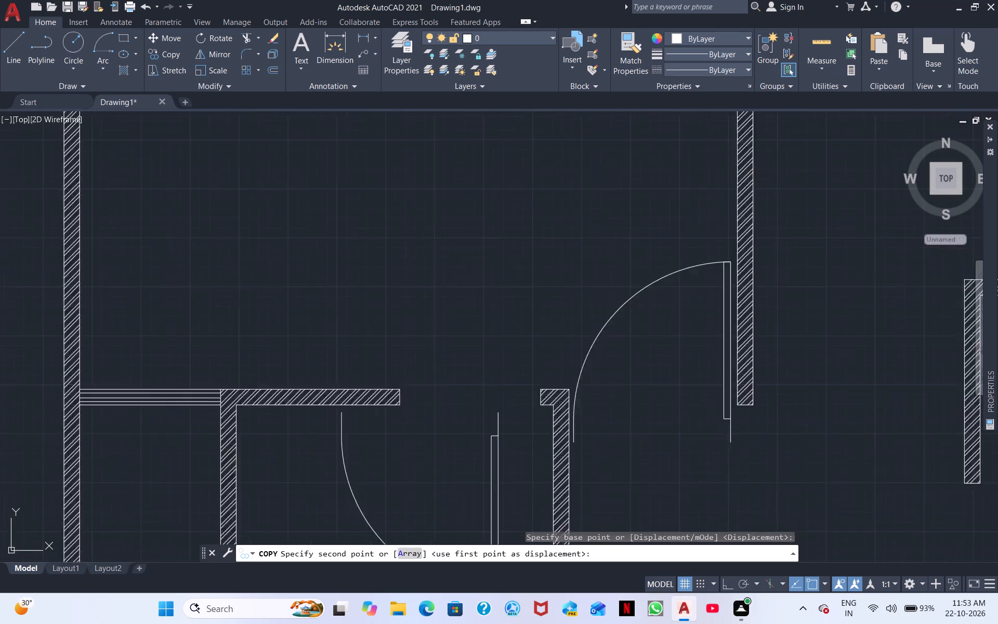
scroll(730, 443, "up", 1)
left_click(726, 393)
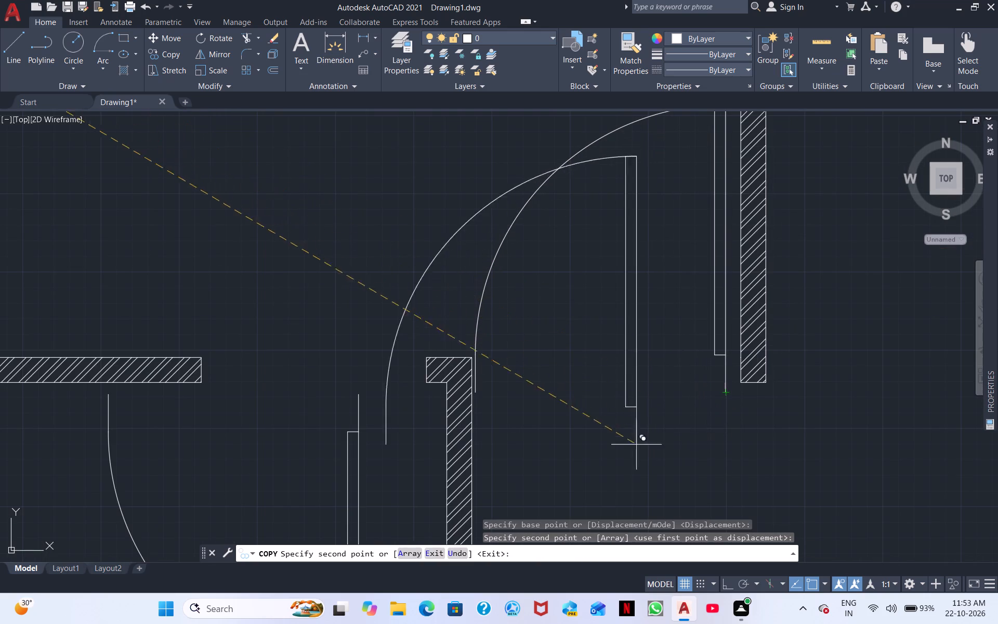
Place another copy of the upward-facing door inside the lower of the two lower small rooms, above its bottom-wall opening.
middle_click_drag(625, 517, 600, 339)
scroll(560, 496, "down", 4)
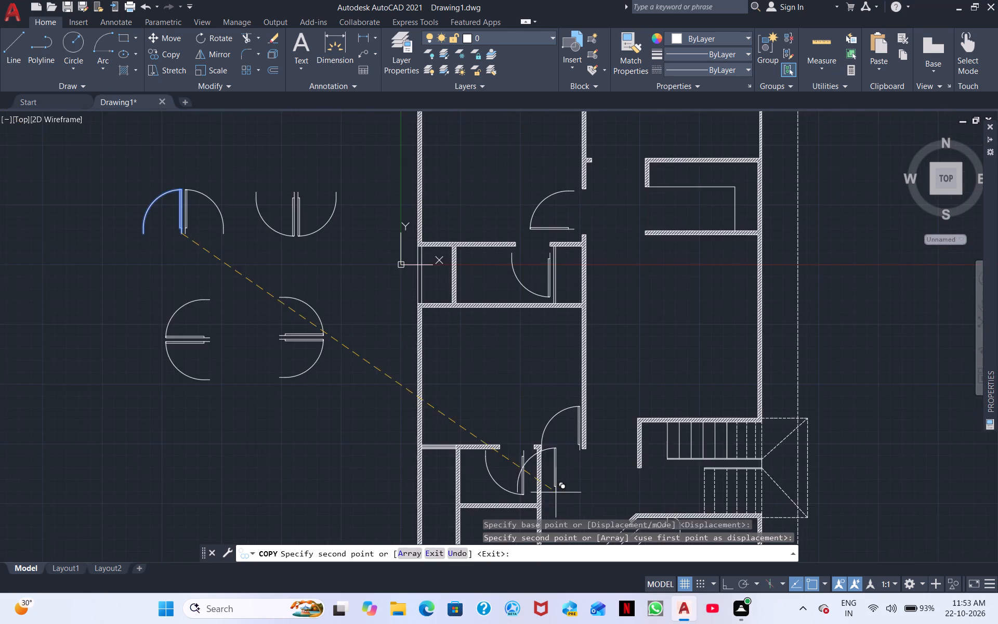
middle_click_drag(549, 493, 531, 421)
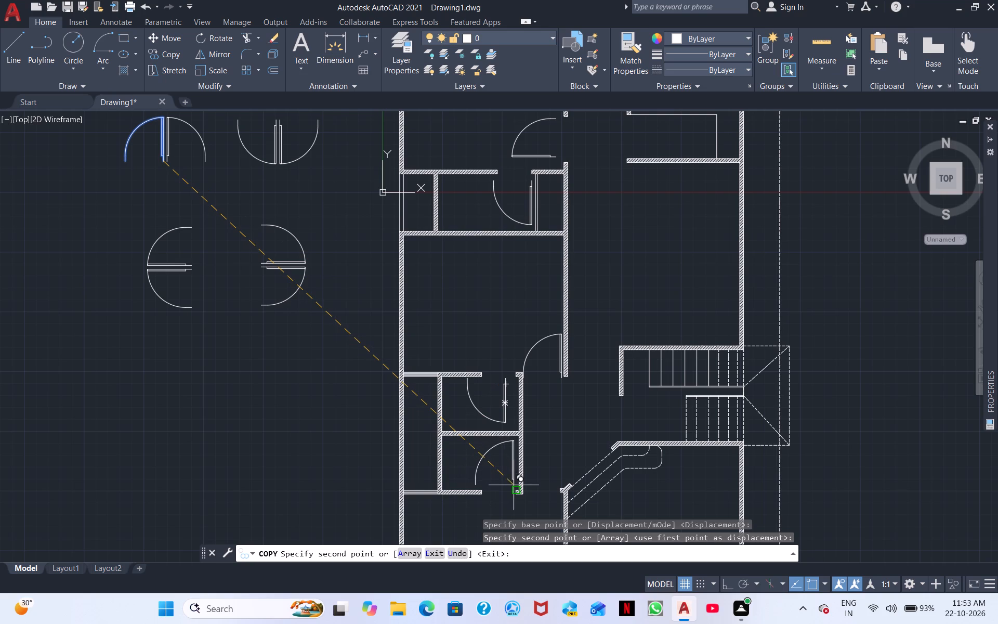
left_click(514, 485)
right_click(574, 445)
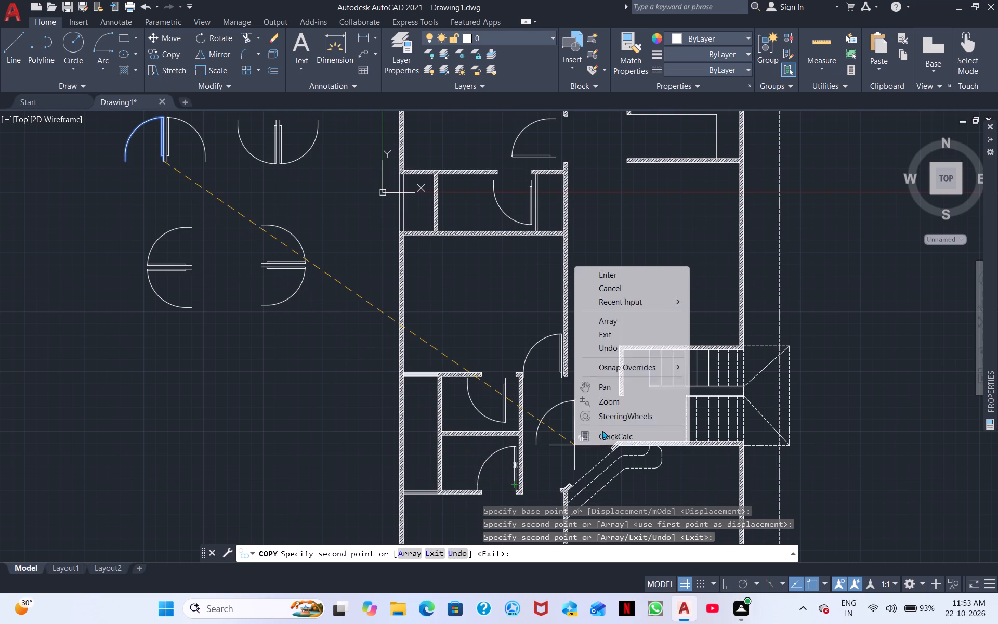
left_click(614, 277)
Copy the upper of those small rooms' door beneath the opening at the top of the bottom-left room, beside the diagonal stair wall.
middle_click_drag(595, 398, 513, 272)
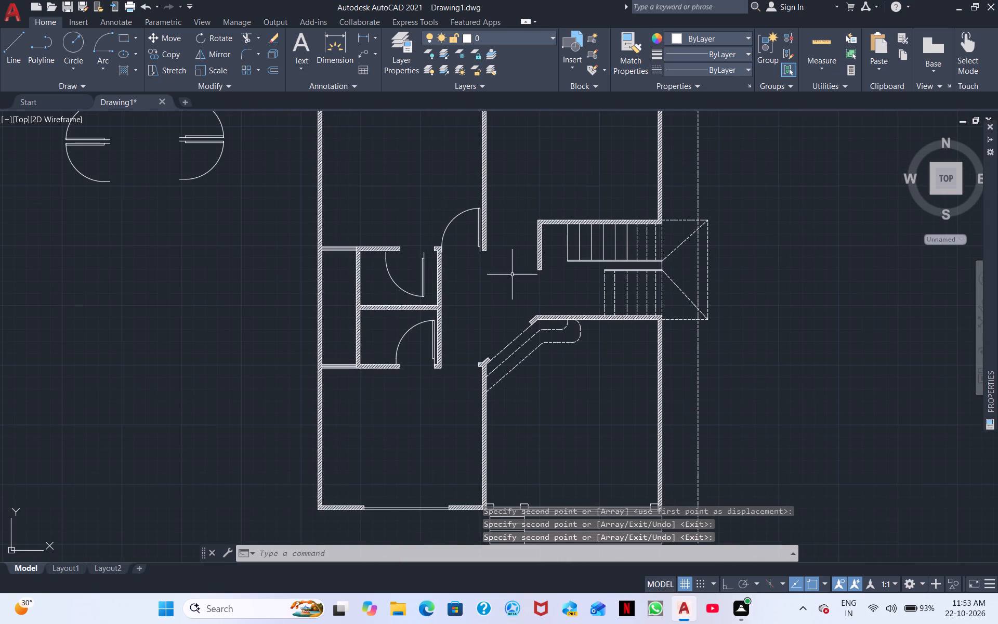
middle_click_drag(540, 409, 569, 337)
middle_click_drag(563, 337, 562, 380)
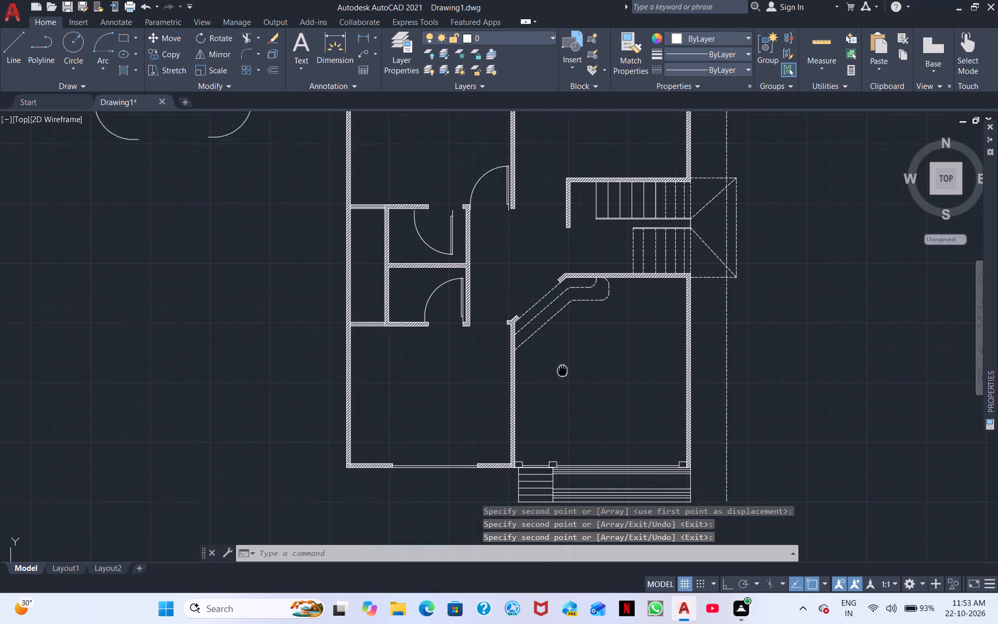
middle_click_drag(562, 380, 562, 410)
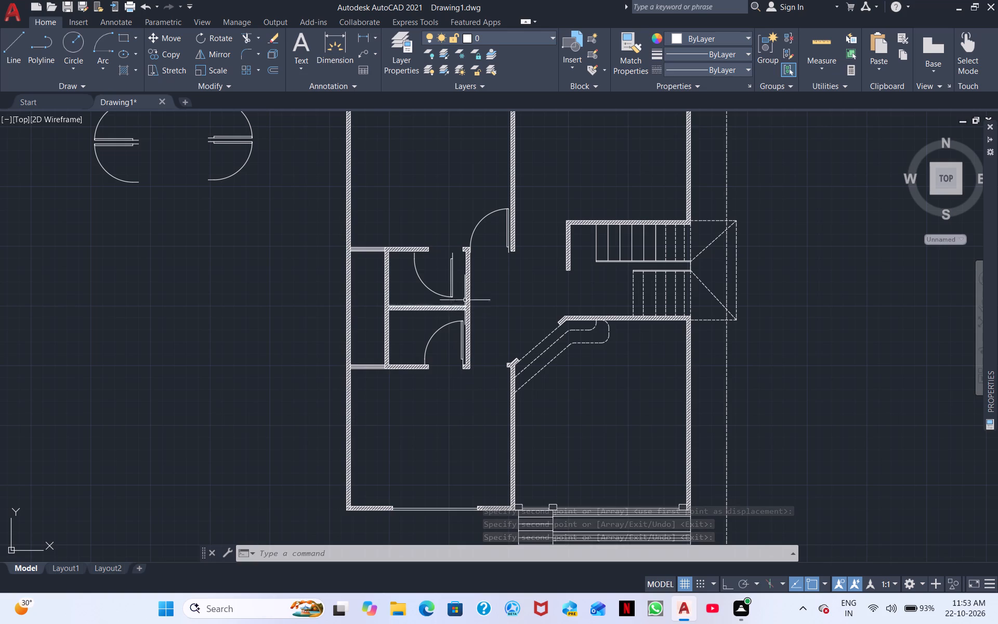
left_click(450, 280)
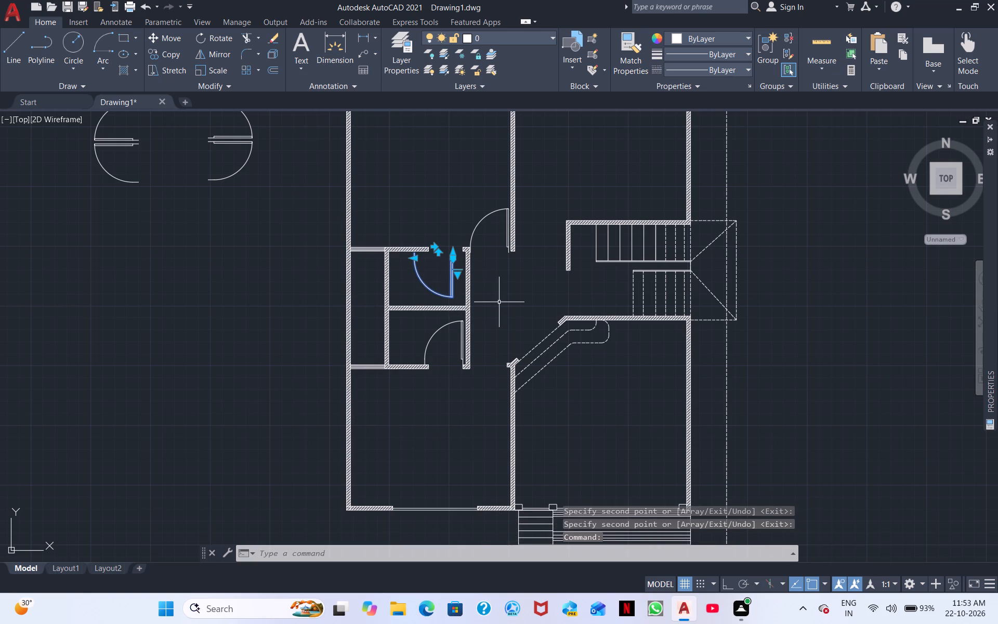
right_click(499, 302)
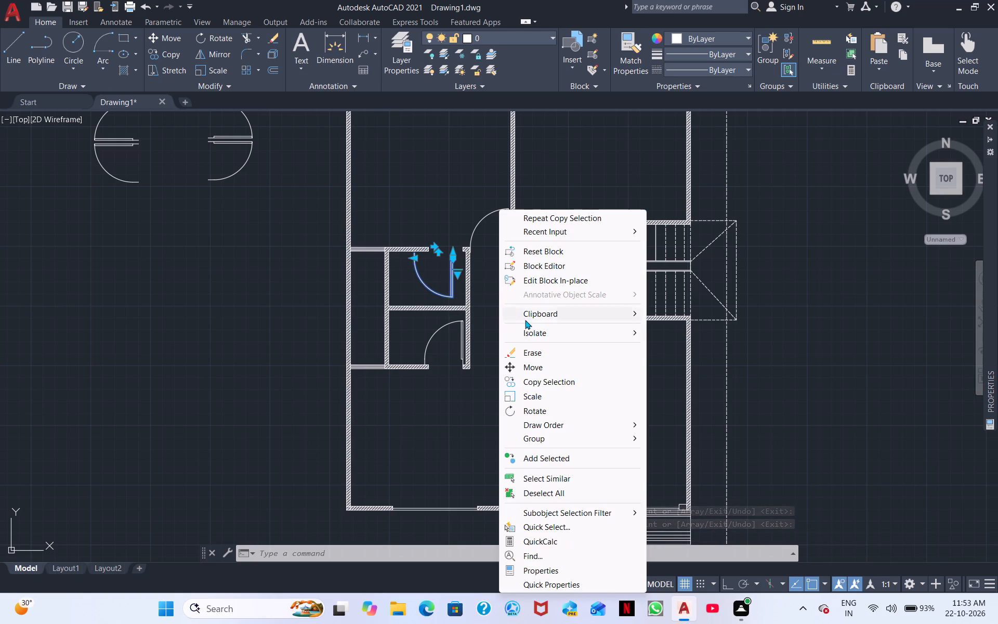
left_click(540, 381)
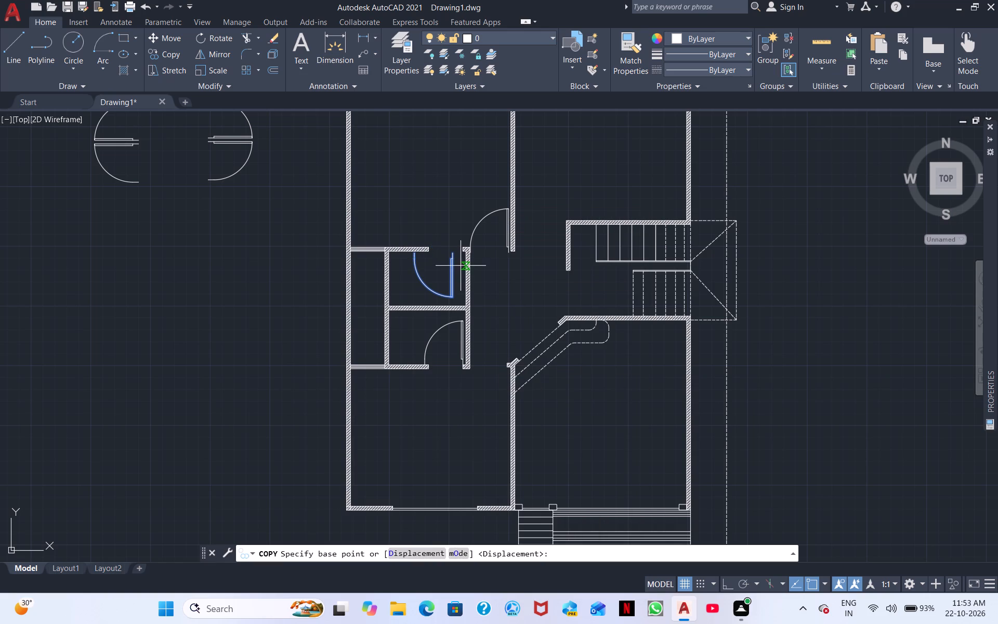
left_click(448, 253)
left_click(503, 377)
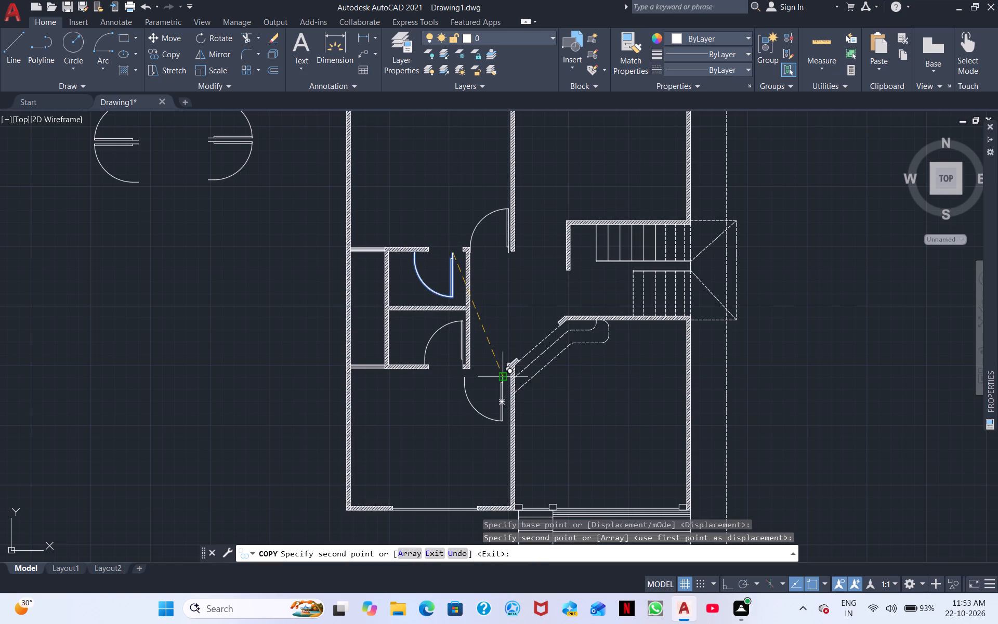
right_click(610, 428)
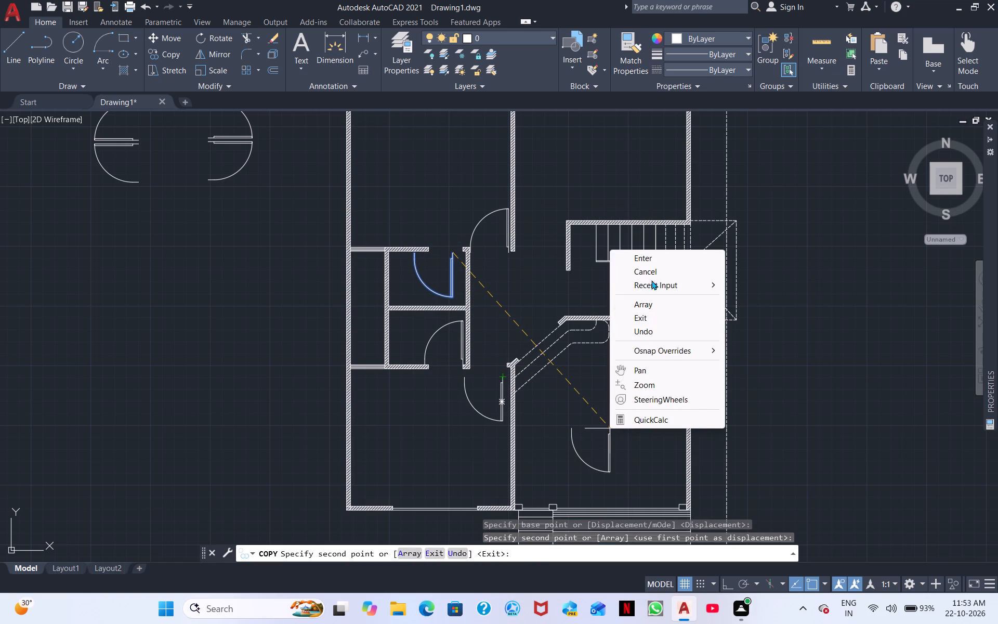
left_click(653, 256)
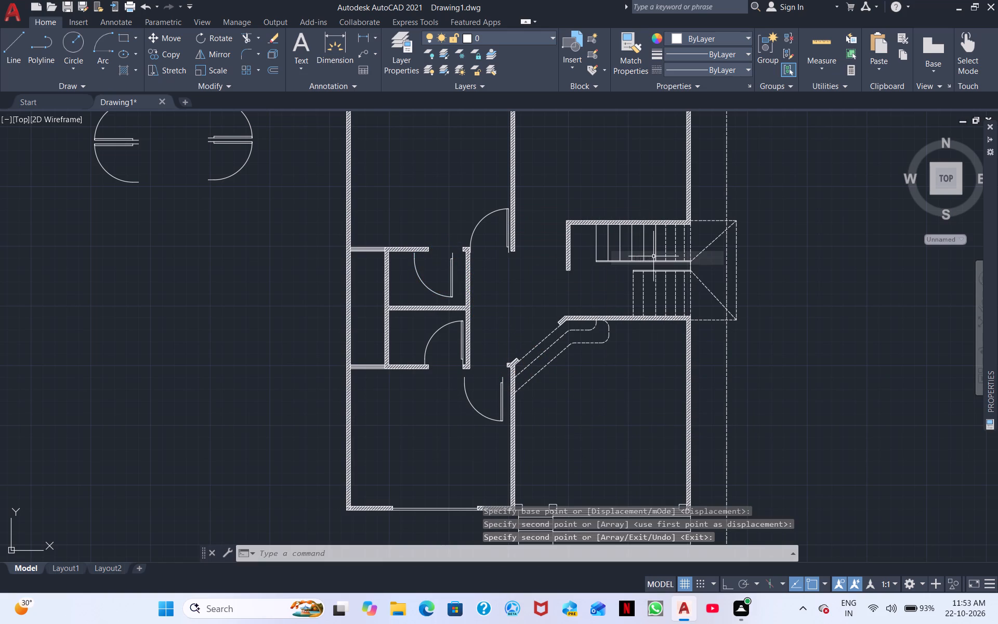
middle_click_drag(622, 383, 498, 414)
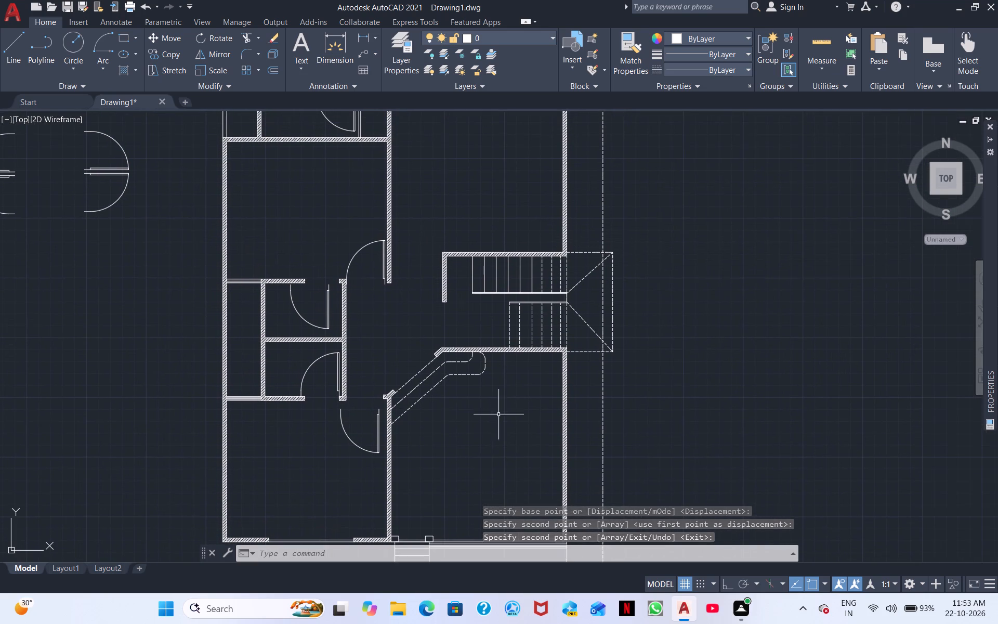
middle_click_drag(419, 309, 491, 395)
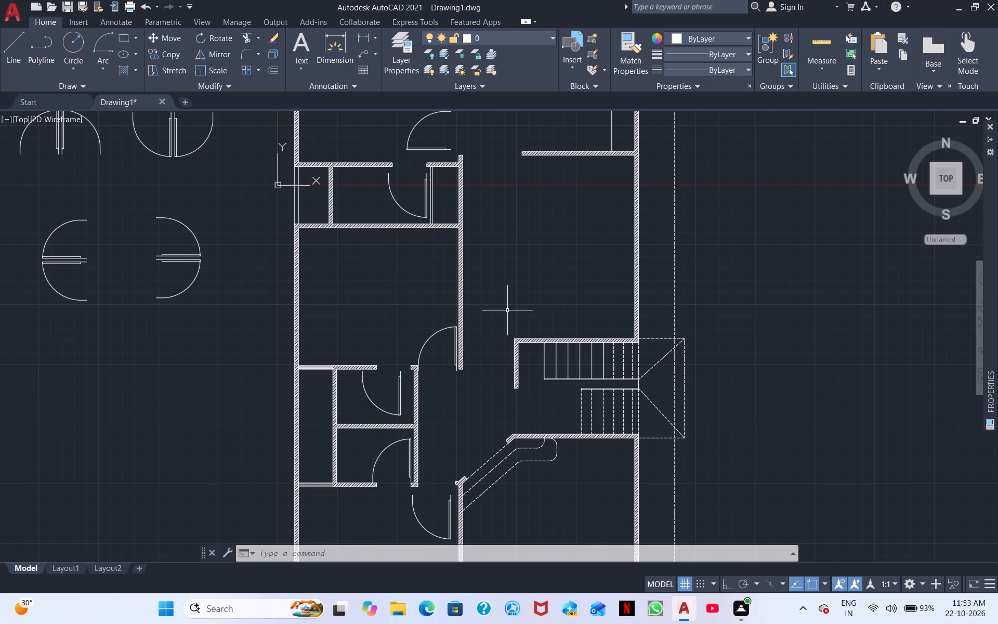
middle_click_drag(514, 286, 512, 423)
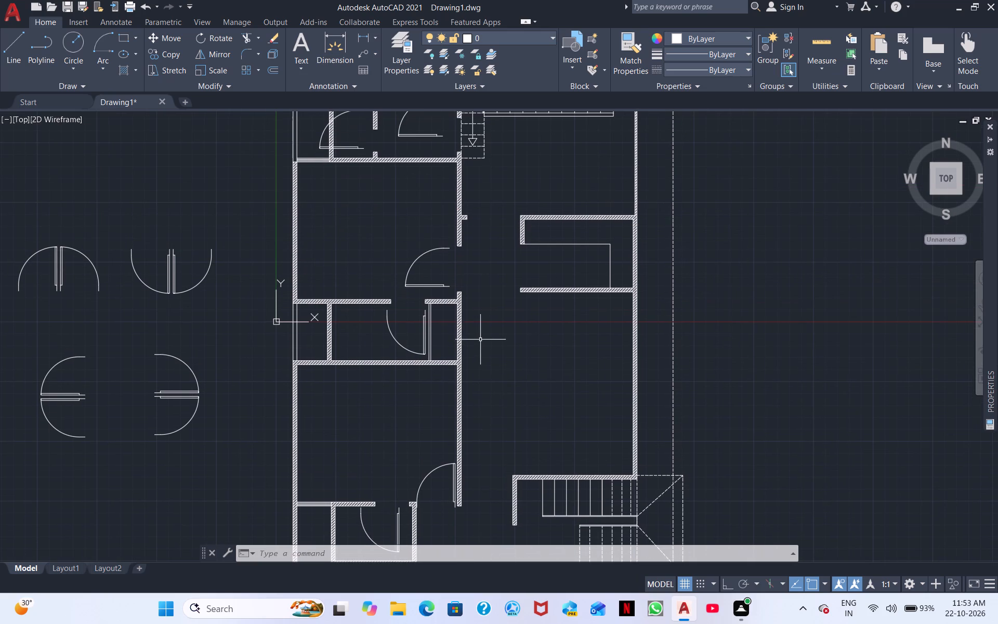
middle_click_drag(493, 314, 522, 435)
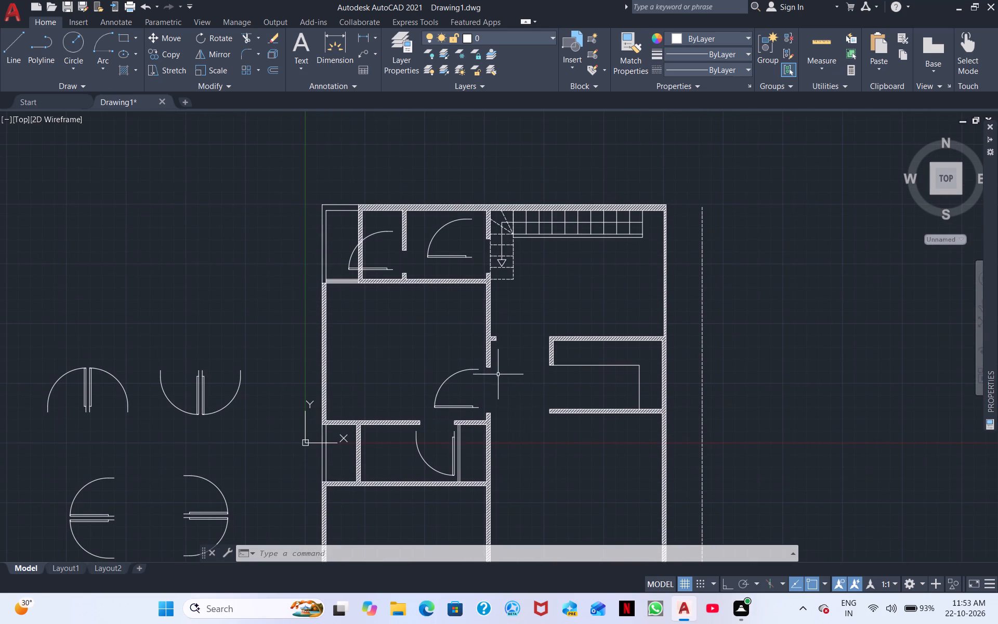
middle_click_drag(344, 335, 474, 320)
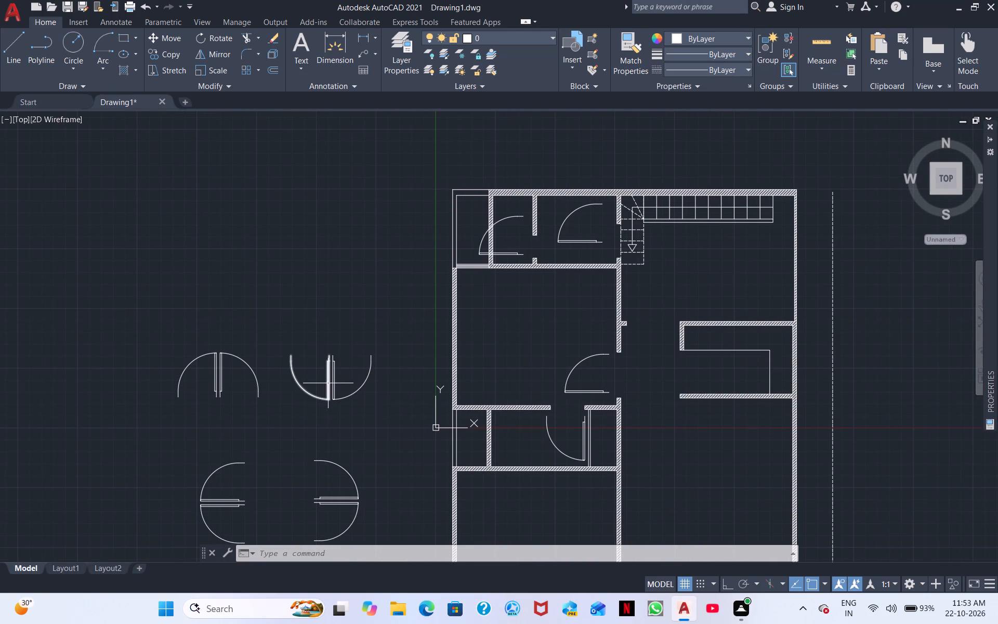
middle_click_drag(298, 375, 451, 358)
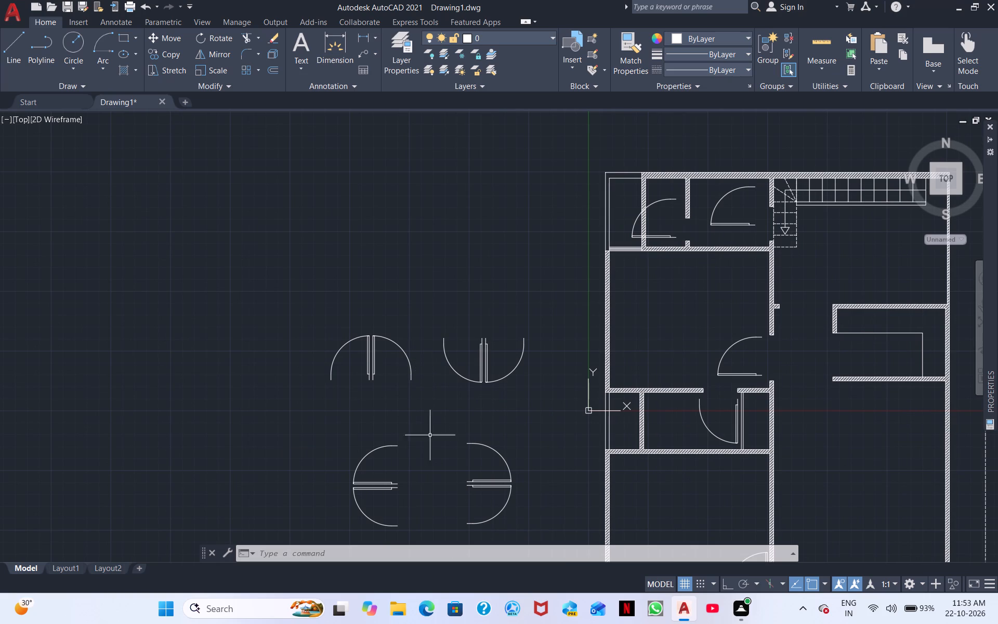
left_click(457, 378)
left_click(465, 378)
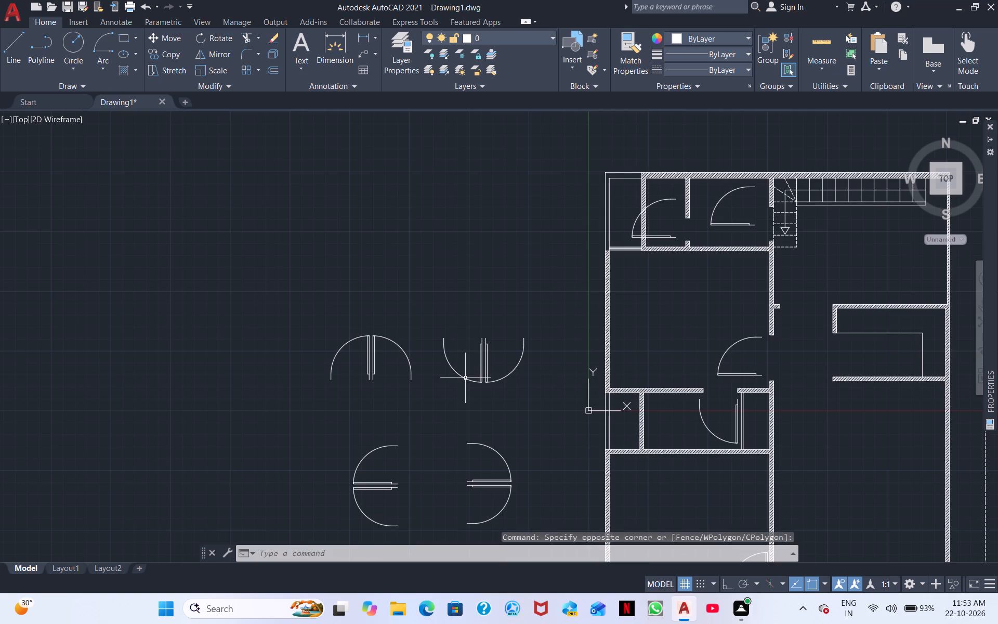
Draw a horizontal line about 3'-8 1/2" long across the passage opening, from the short wall stub to the counter room's top-wall corner.
scroll(465, 378, "down", 2)
scroll(532, 356, "up", 3)
middle_click_drag(595, 332, 502, 324)
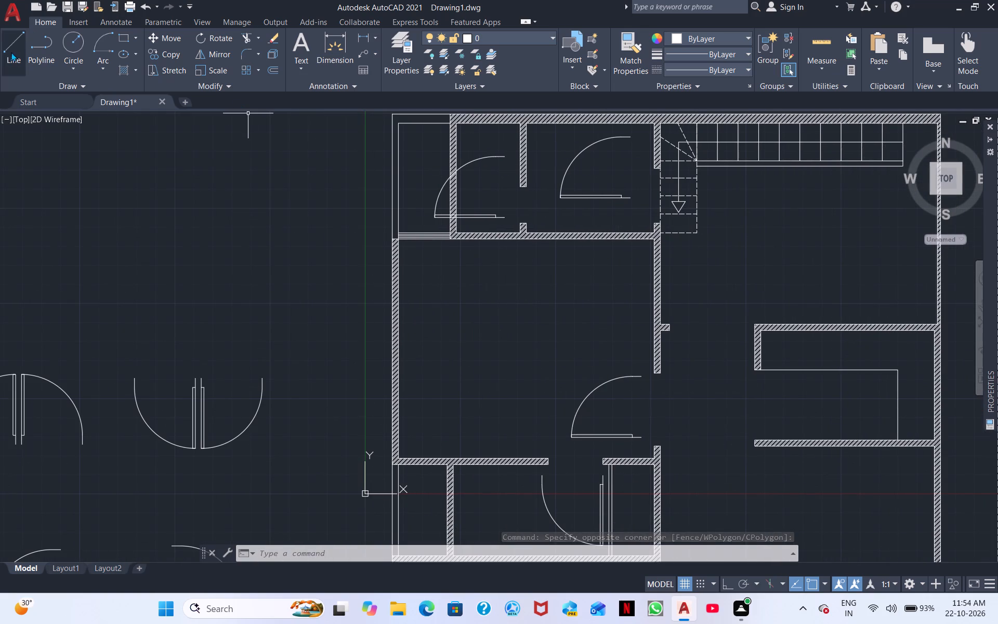
left_click(10, 53)
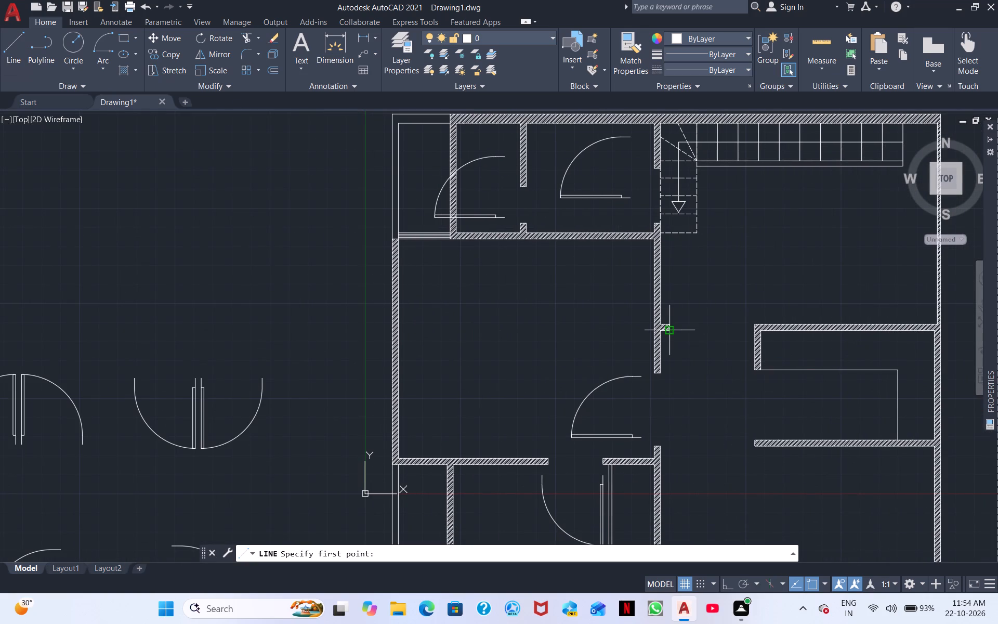
left_click(672, 330)
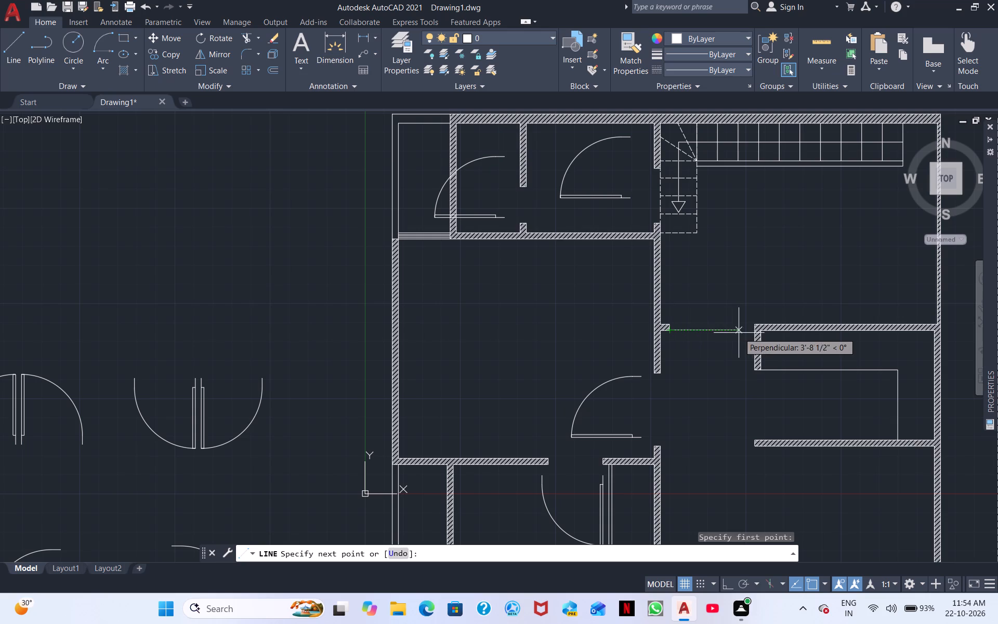
left_click(751, 330)
right_click(718, 365)
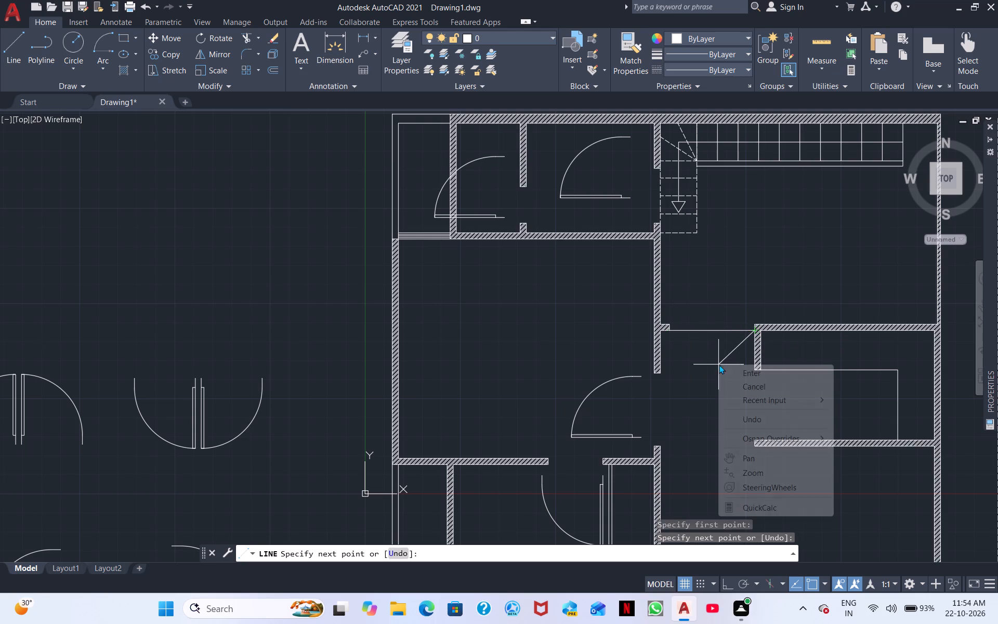
left_click(747, 369)
Draw a short vertical line upward from the midpoint of the line across the passage opening.
right_click(744, 371)
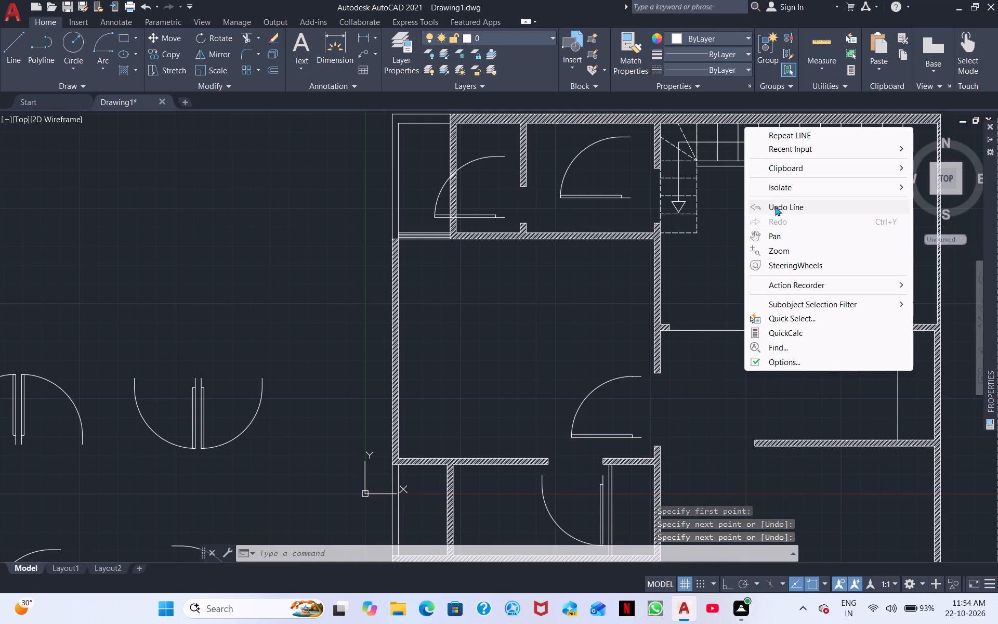
left_click(796, 131)
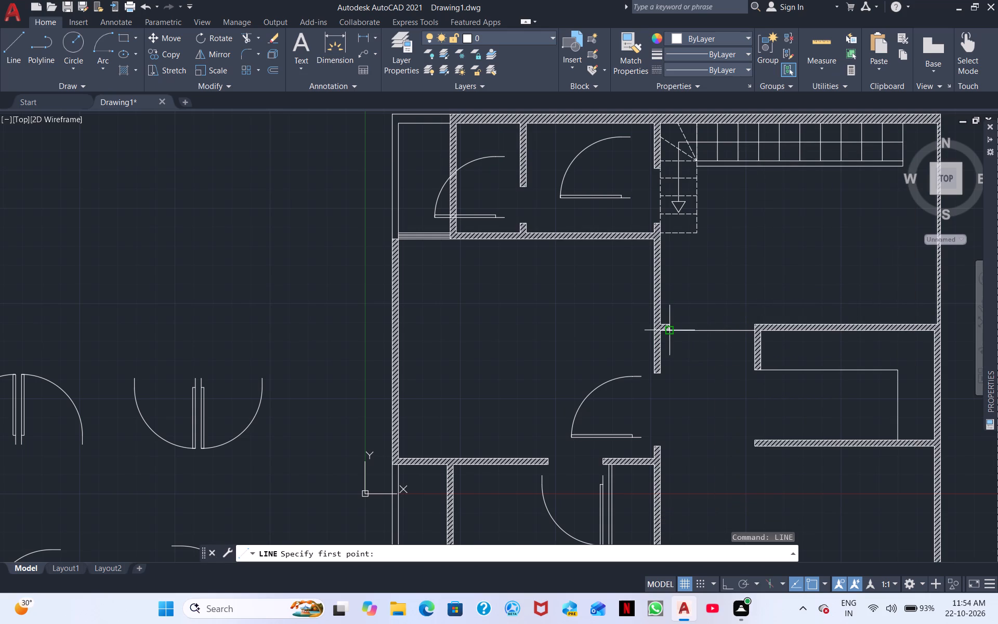
left_click(710, 330)
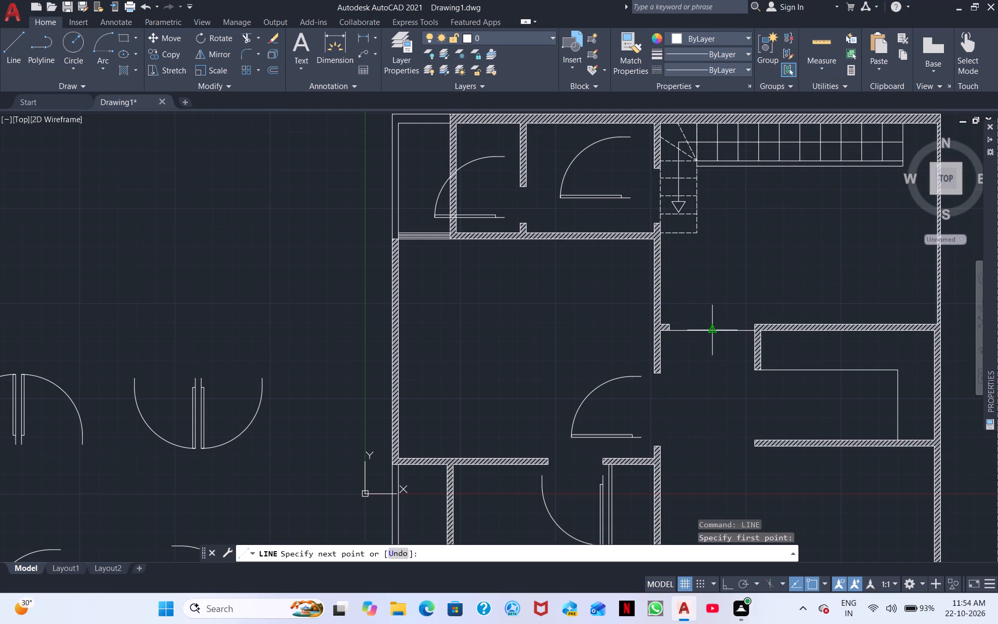
left_click(711, 295)
right_click(711, 305)
left_click(737, 312)
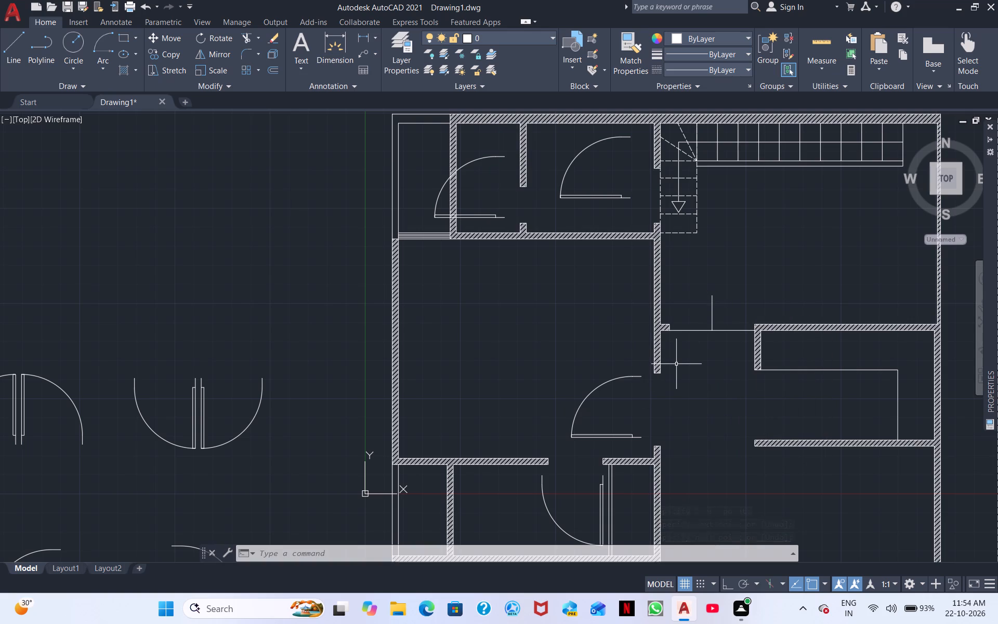
Copy the right door of the downward-facing pair to the passage opening, with its hinge end at the wall stub's upper outer corner.
middle_click_drag(491, 332, 672, 320)
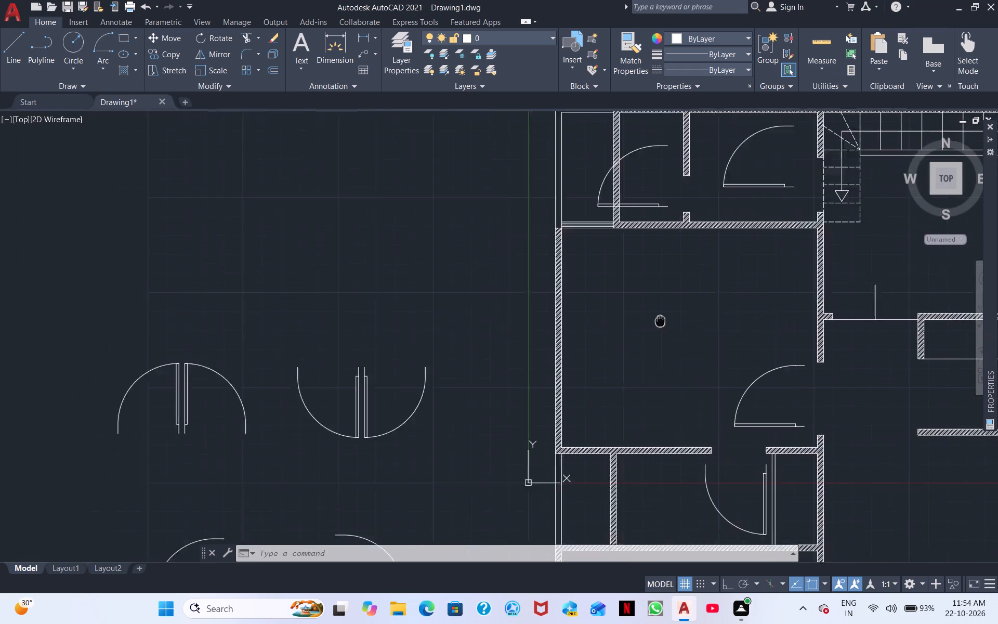
middle_click_drag(672, 320, 743, 317)
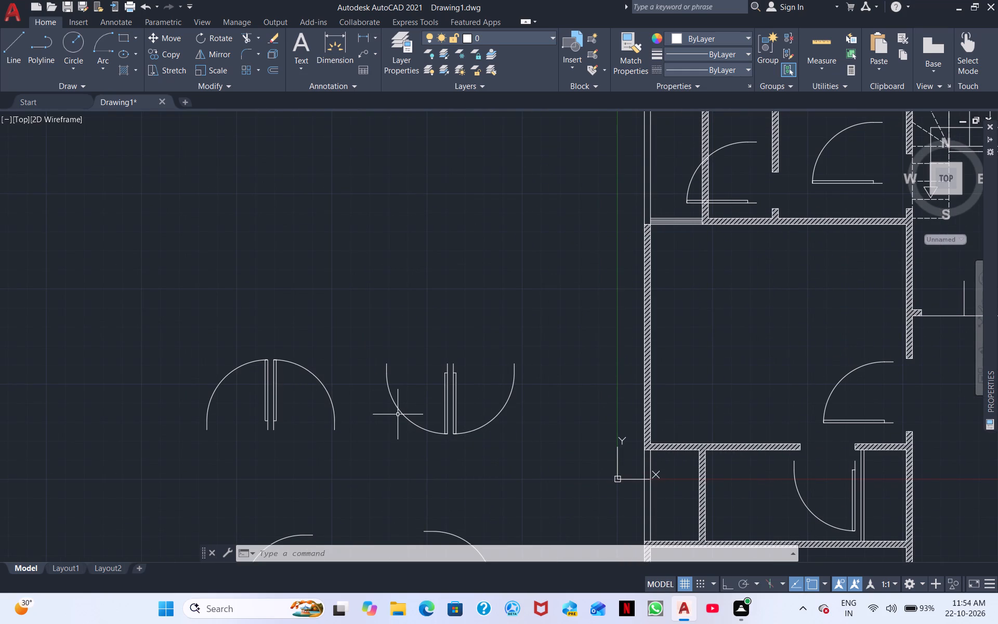
middle_click_drag(365, 436, 469, 399)
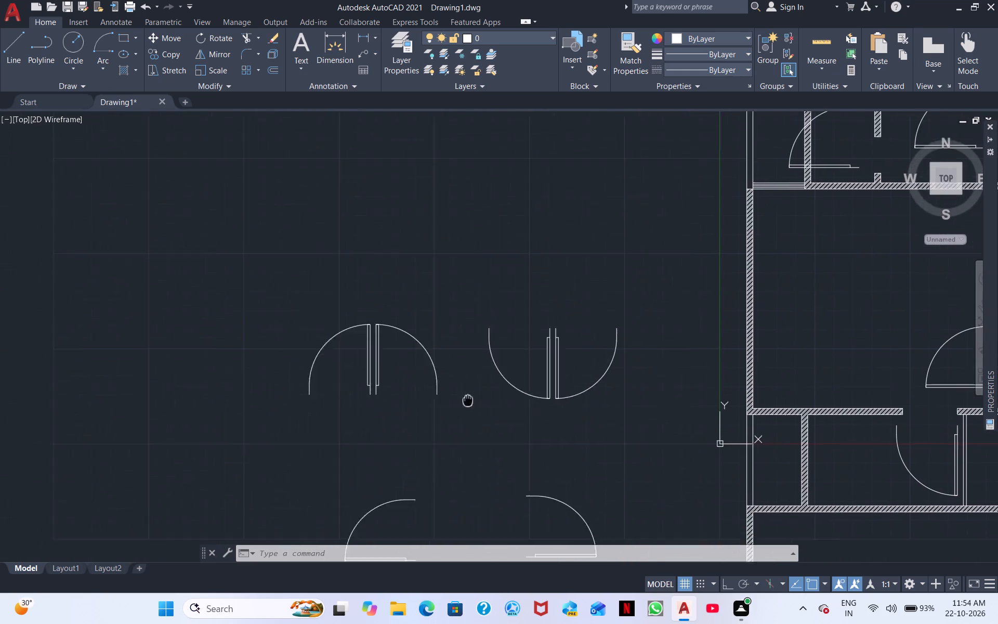
middle_click_drag(469, 399, 478, 395)
scroll(478, 395, "down", 1)
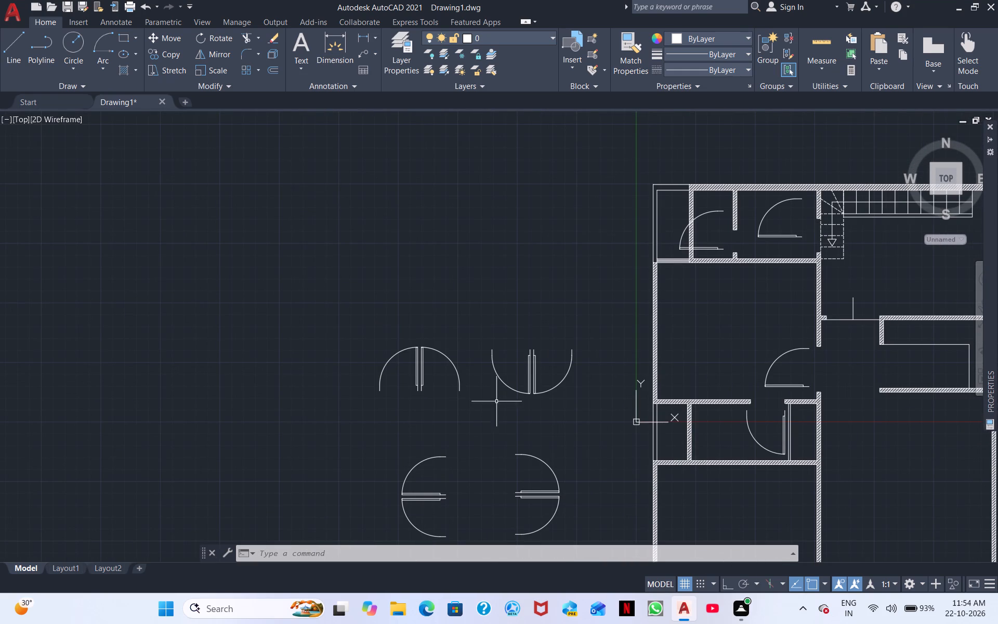
left_click(535, 373)
right_click(555, 394)
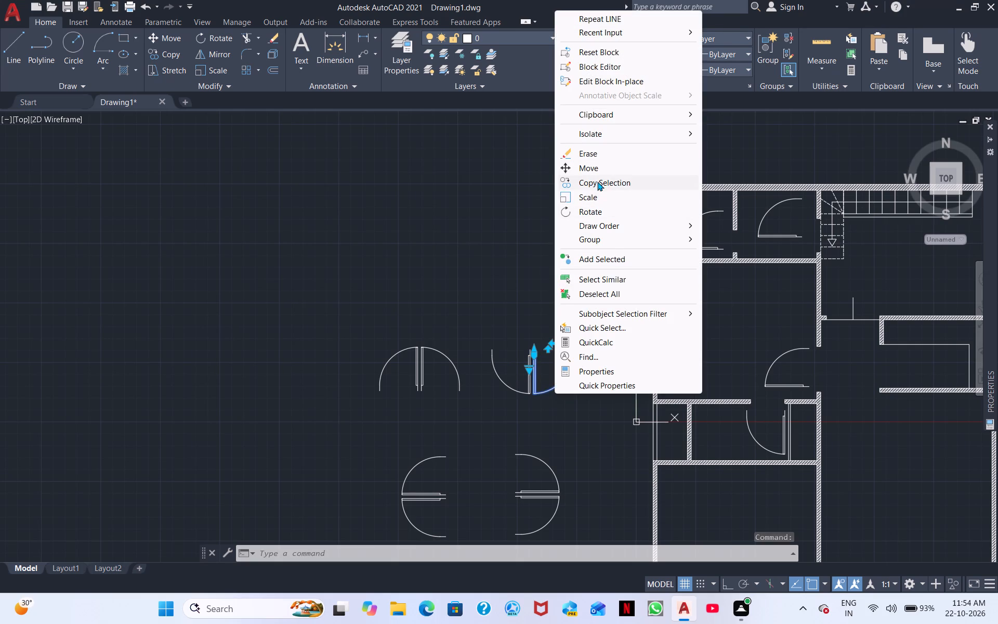
left_click(598, 179)
scroll(479, 333, "up", 2)
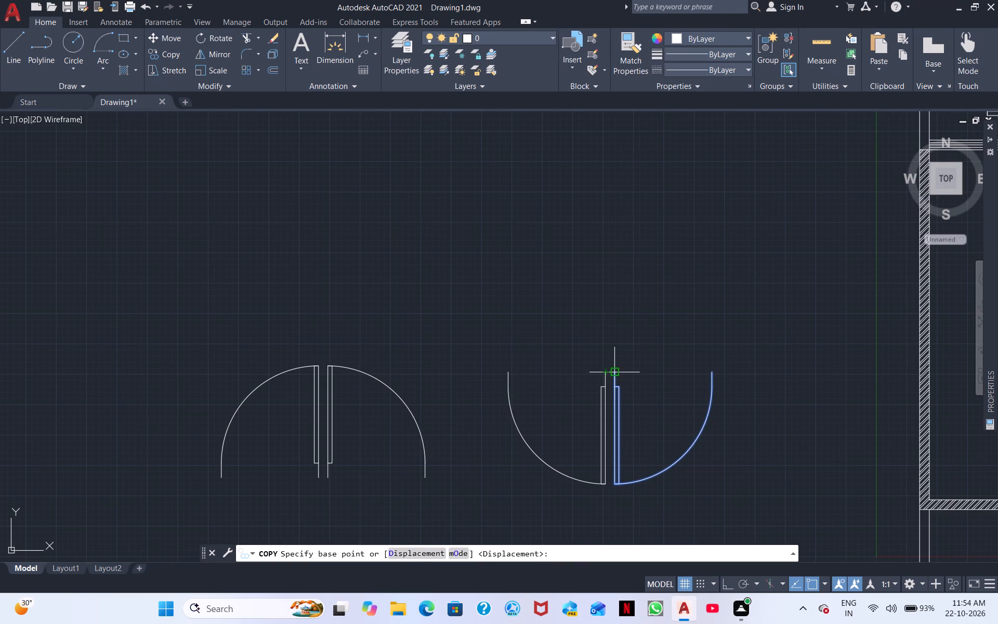
left_click(616, 373)
scroll(680, 381, "down", 3)
middle_click_drag(734, 378, 524, 412)
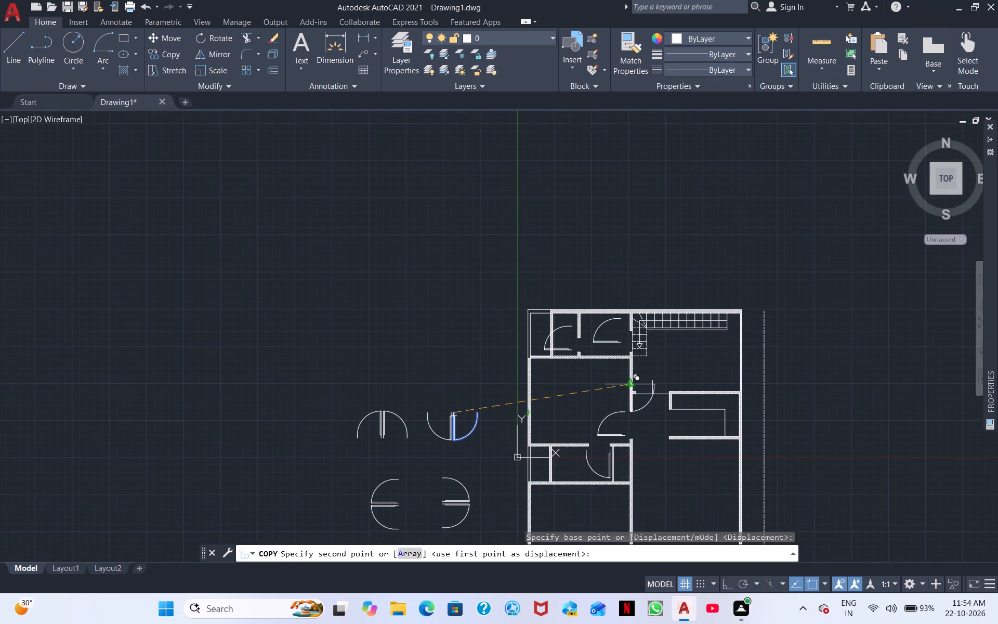
scroll(628, 382, "up", 6)
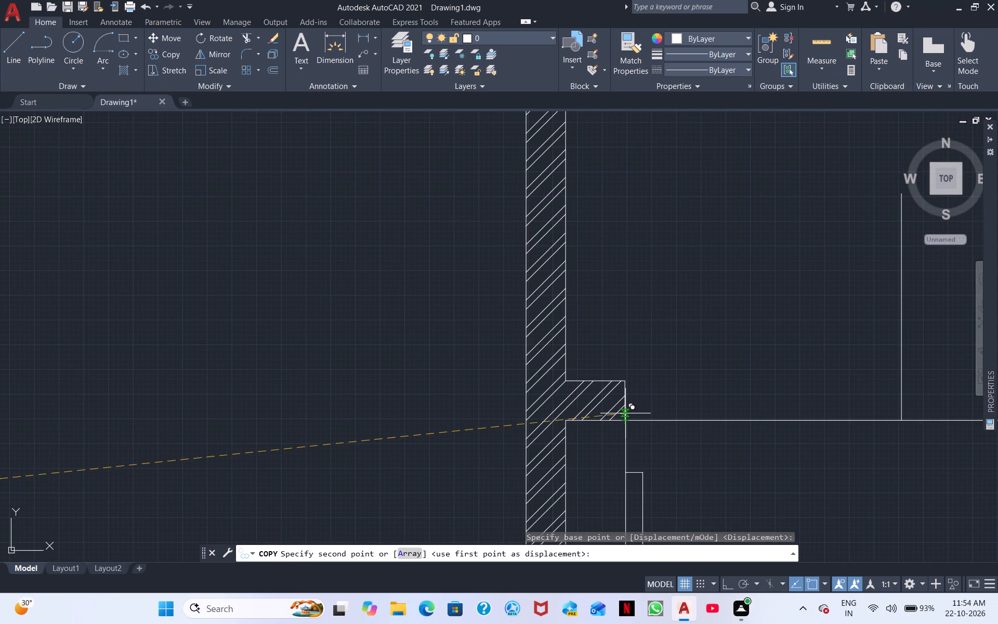
scroll(625, 410, "up", 2)
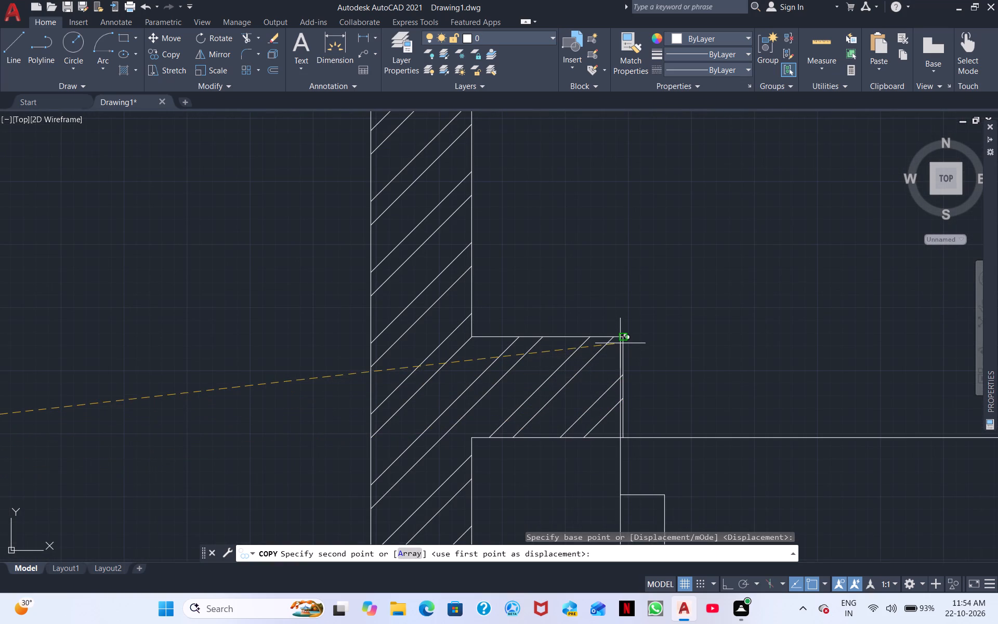
left_click(622, 341)
right_click(678, 399)
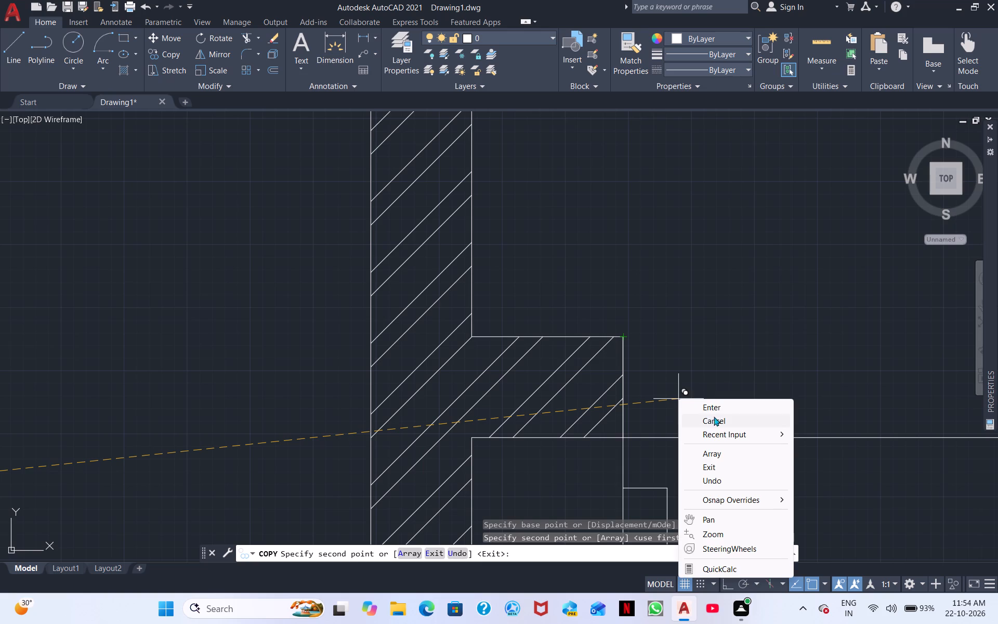
left_click(720, 408)
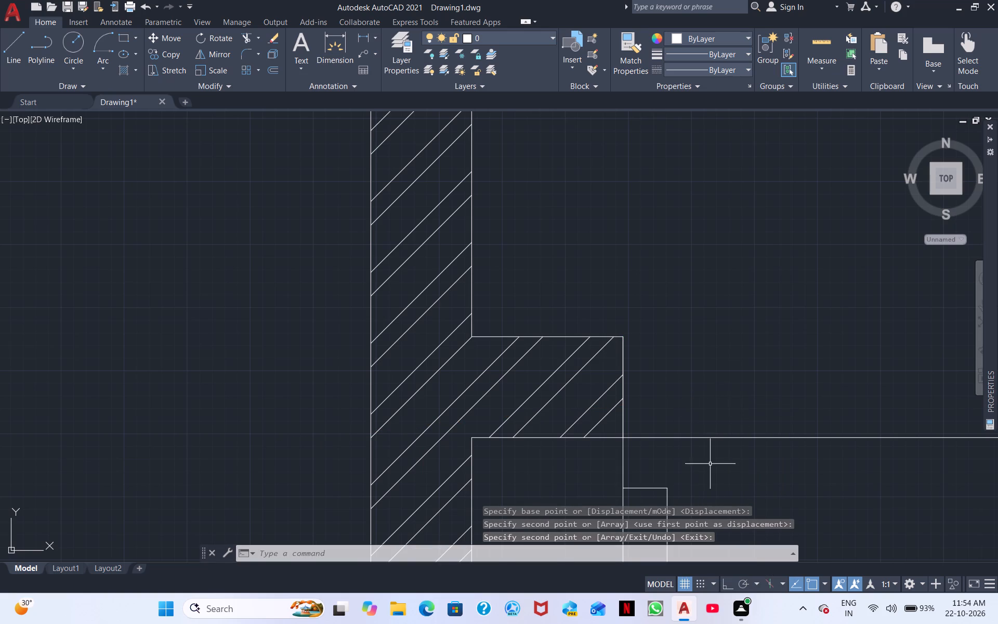
Draw a horizontal line extending the upper staircase's lower edge from its open end to the outer wall's inner face.
scroll(699, 350, "down", 6)
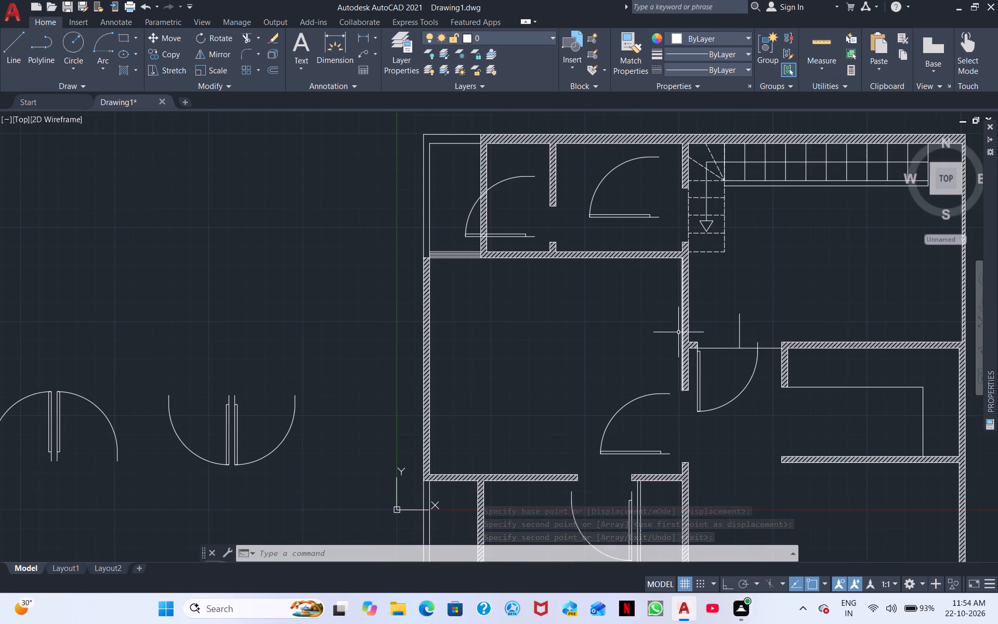
middle_click_drag(674, 329, 412, 424)
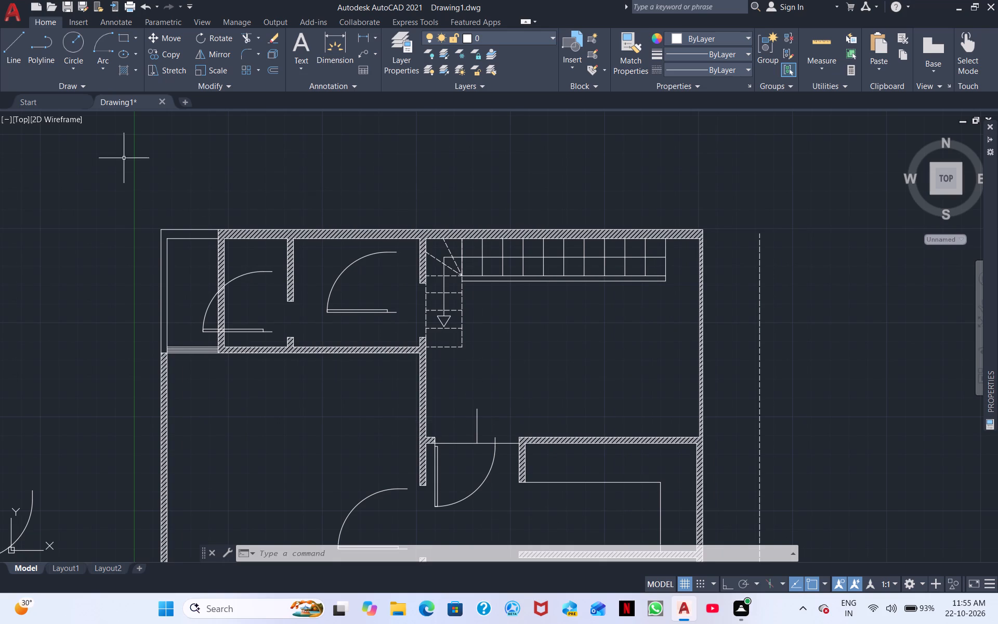
left_click(23, 51)
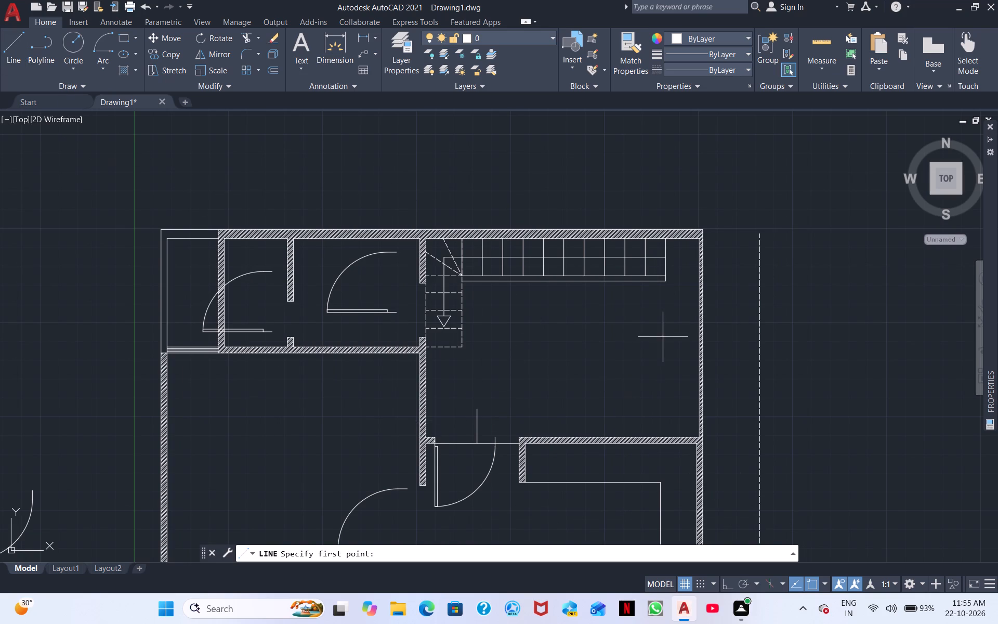
scroll(656, 305, "up", 1)
left_click(676, 265)
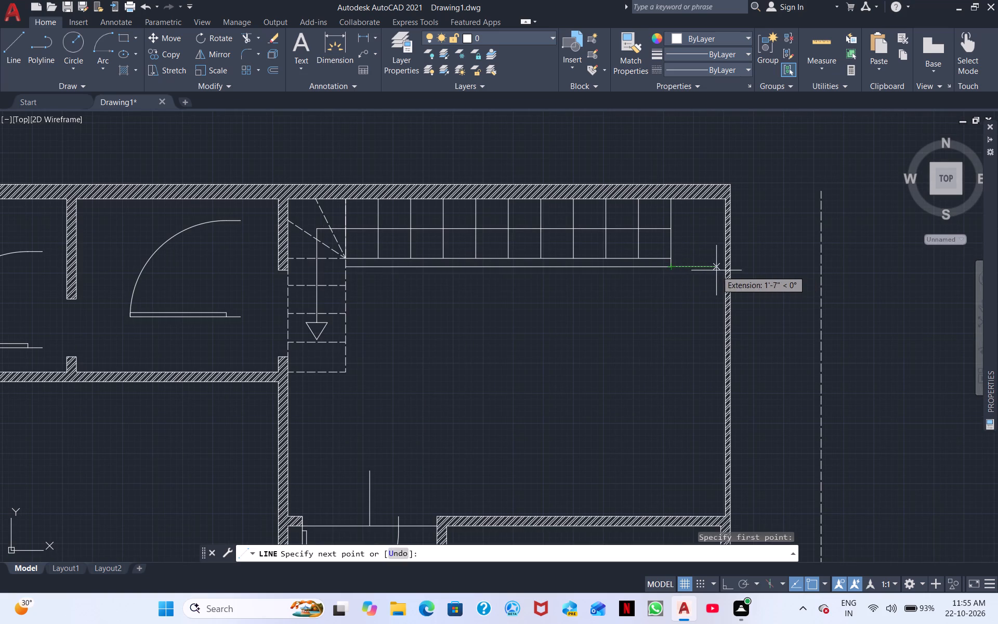
left_click(726, 267)
right_click(712, 284)
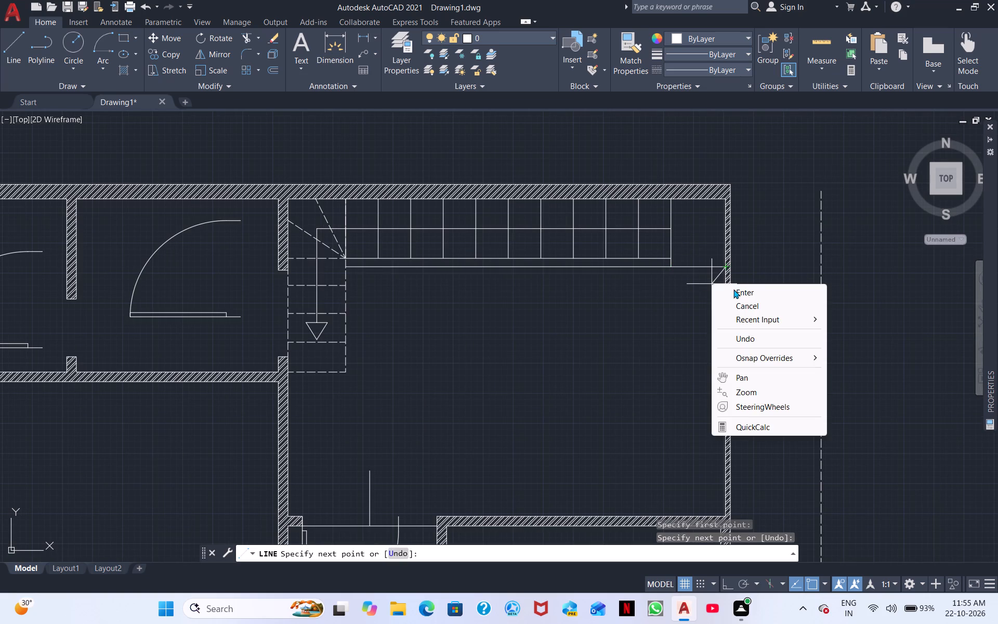
left_click(737, 291)
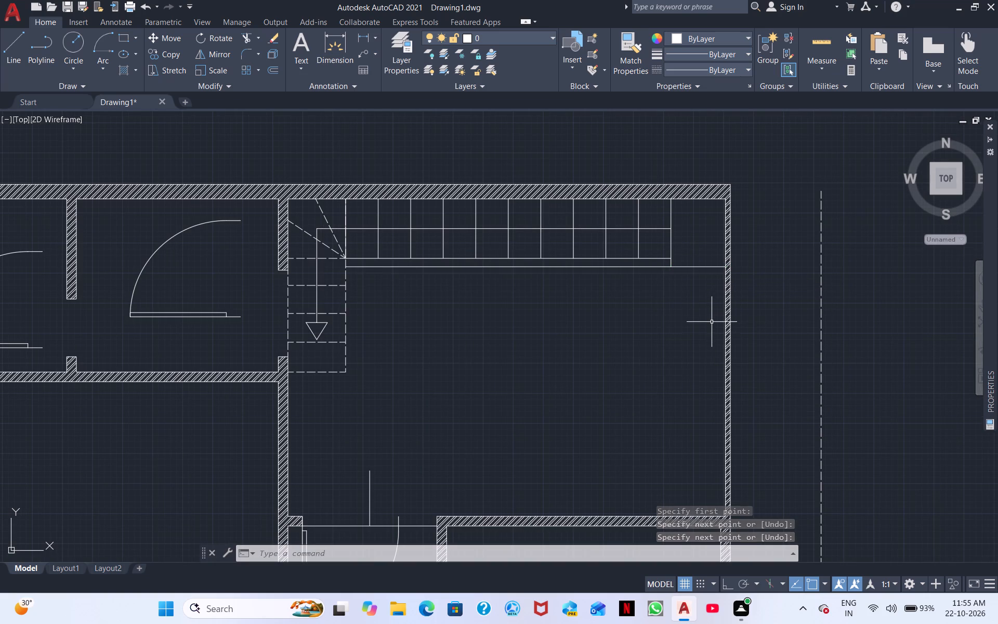
Look over the floor plan from the counter room down to the lower stairs and front rooms.
middle_click_drag(682, 353, 623, 207)
scroll(615, 320, "down", 1)
middle_click_drag(612, 393, 607, 296)
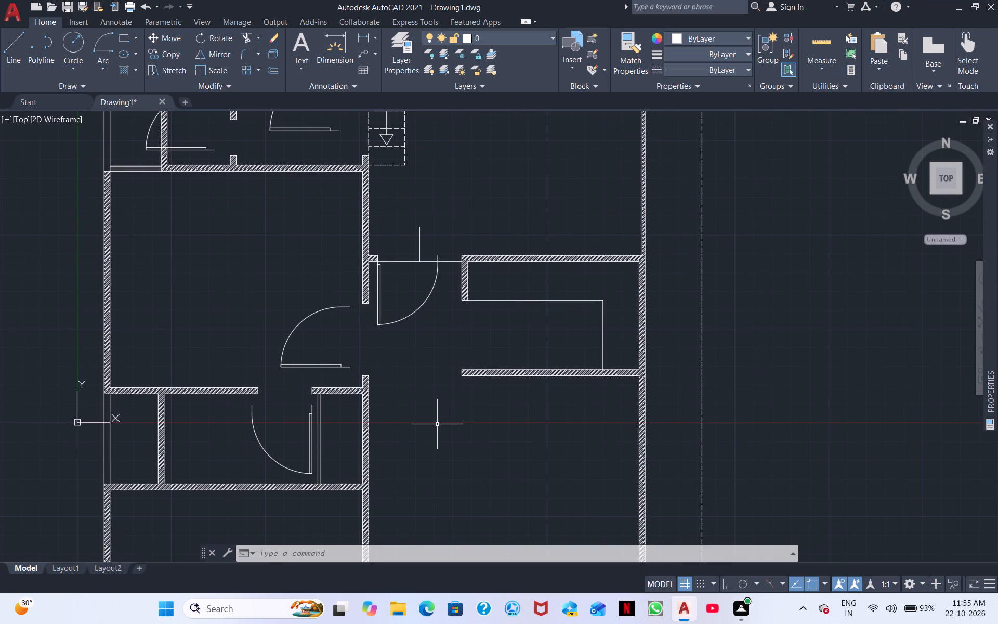
middle_click_drag(507, 402, 561, 376)
middle_click_drag(553, 397, 555, 358)
middle_click_drag(487, 439, 501, 347)
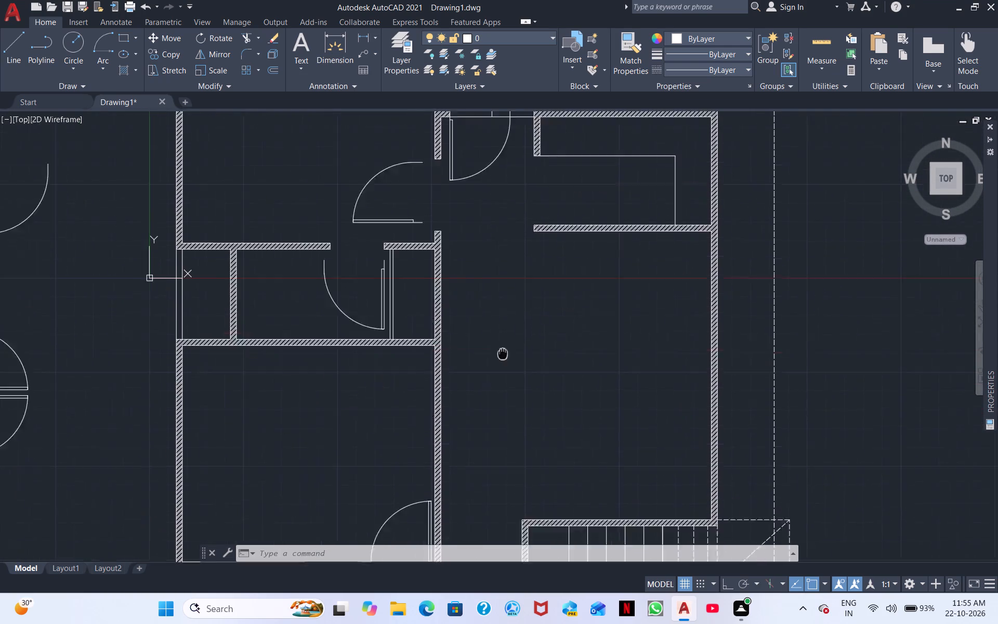
middle_click_drag(501, 347, 474, 249)
scroll(477, 303, "down", 2)
middle_click(478, 304)
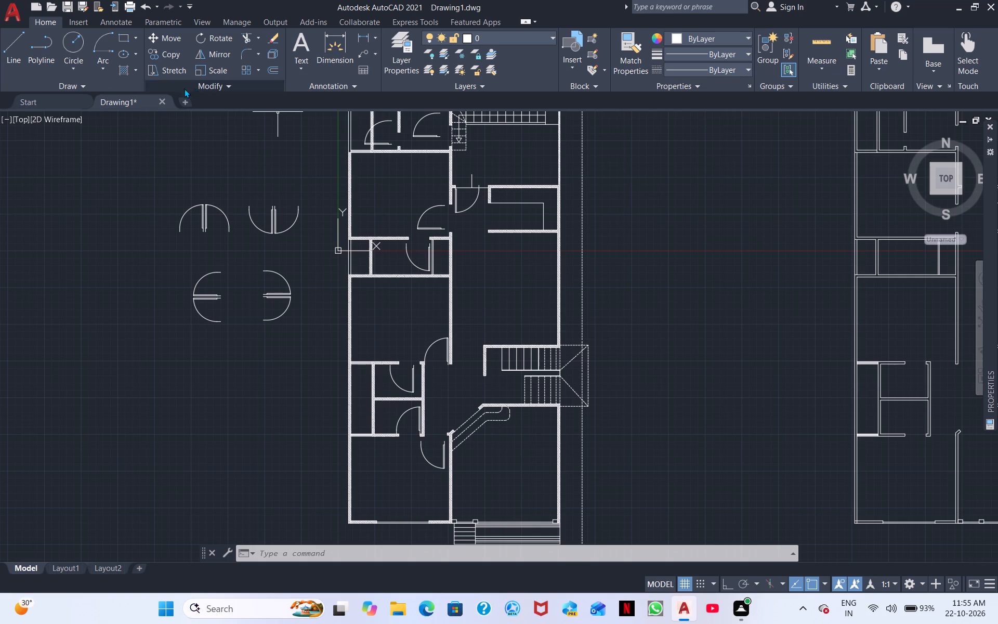
Set the current linetype to the ACAD dashed one and draw a vertical line across the counter room's open side, between its wall ends.
left_click(739, 67)
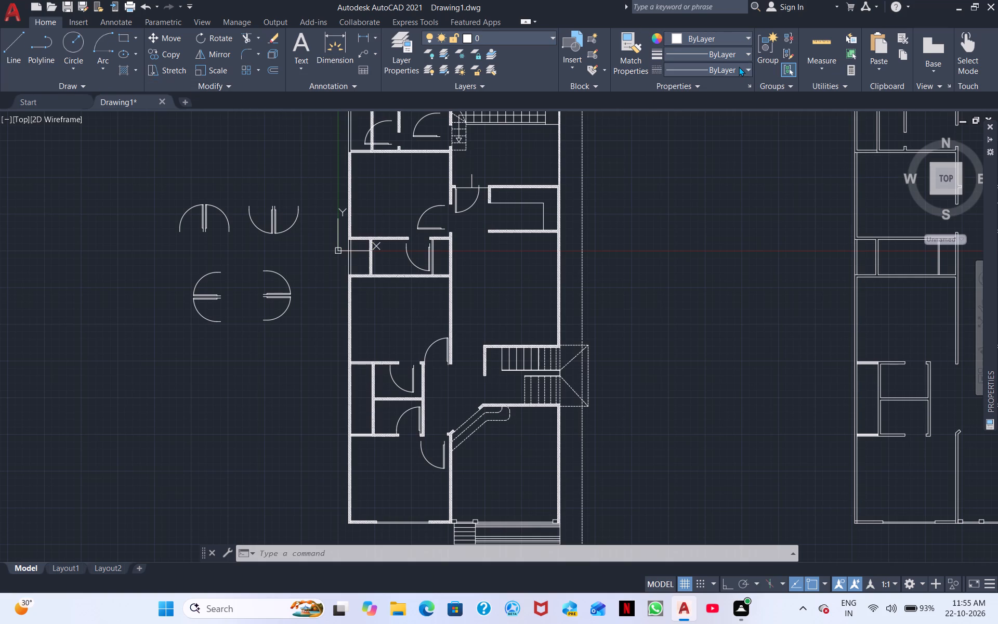
left_click(719, 116)
left_click(22, 41)
scroll(351, 195, "up", 3)
middle_click_drag(899, 306, 660, 269)
scroll(660, 269, "down", 2)
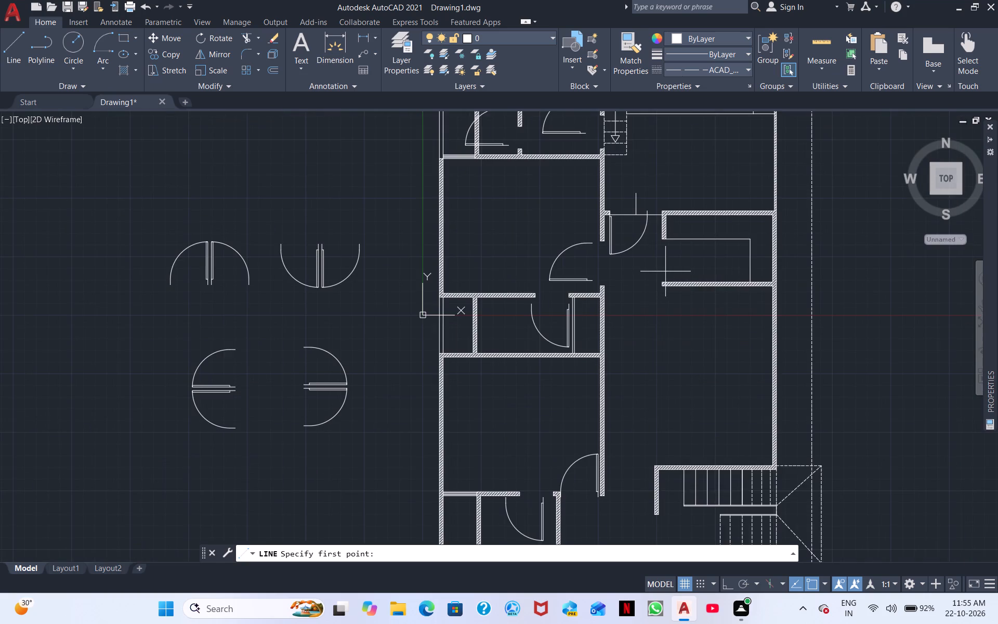
scroll(666, 271, "up", 2)
middle_click_drag(663, 252, 655, 283)
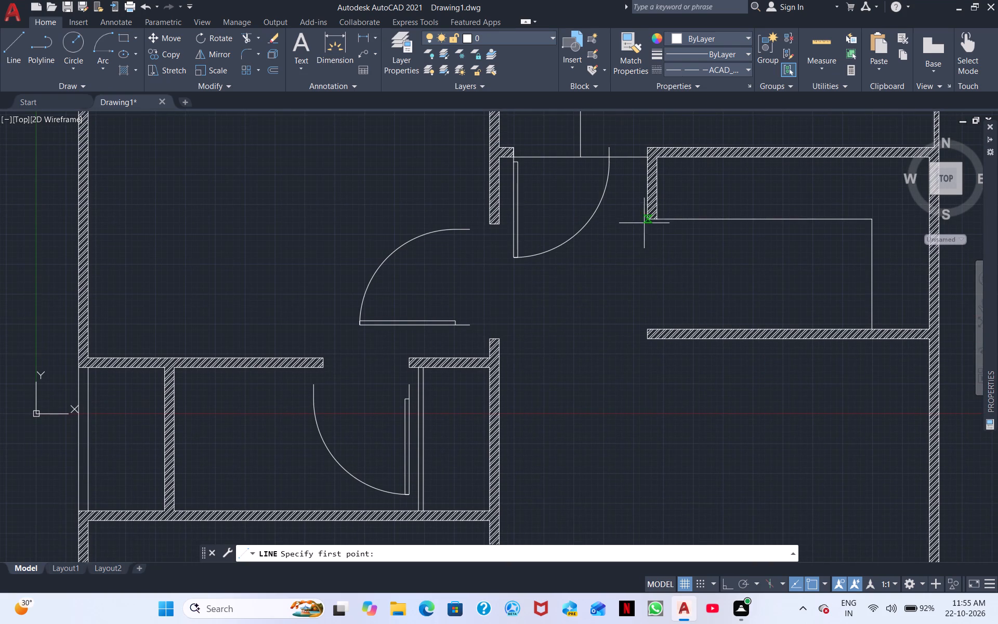
left_click(644, 223)
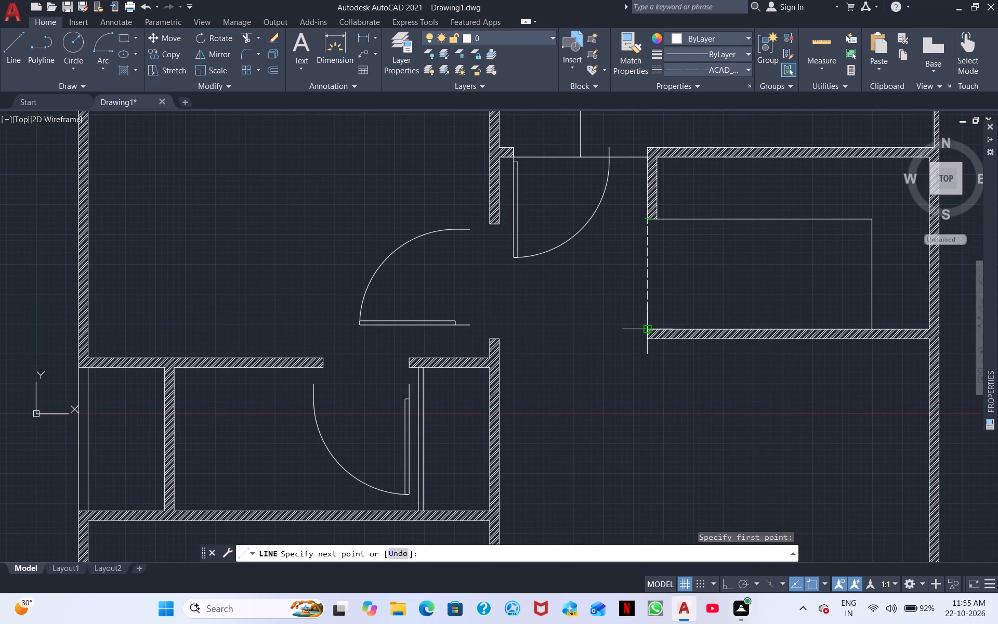
left_click(649, 327)
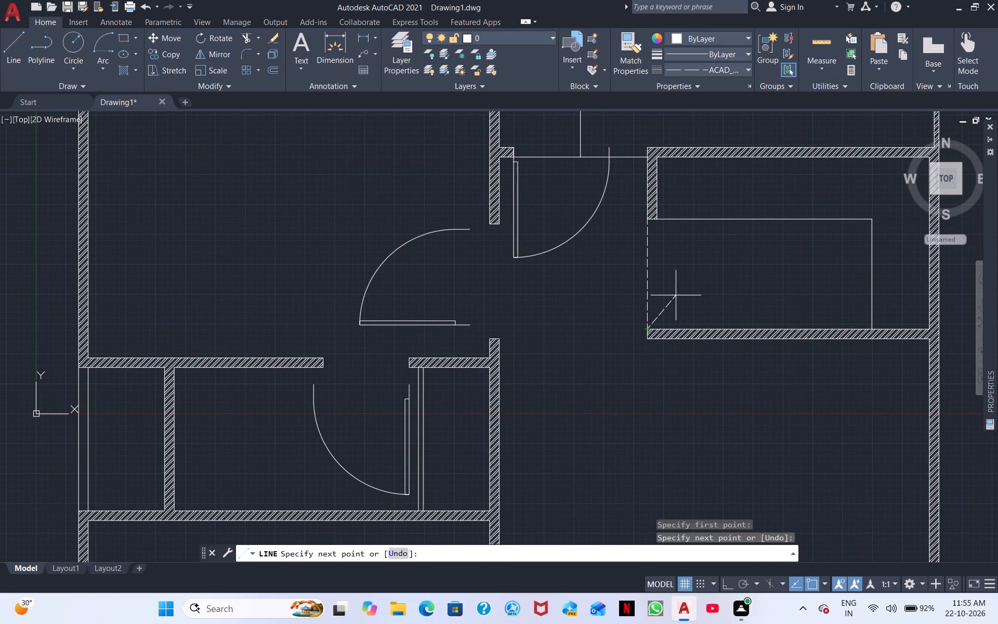
key("Escape")
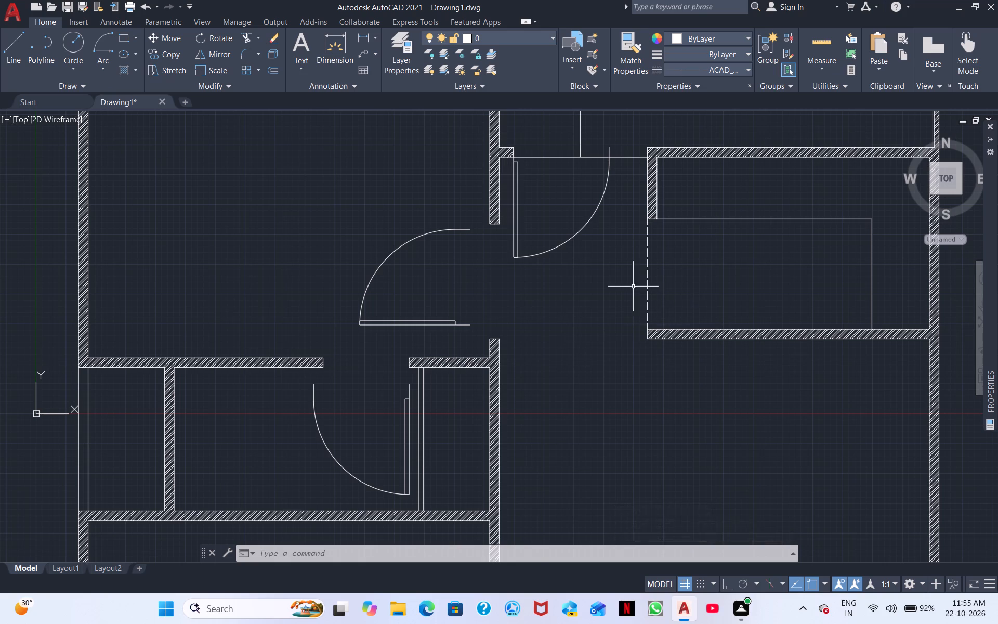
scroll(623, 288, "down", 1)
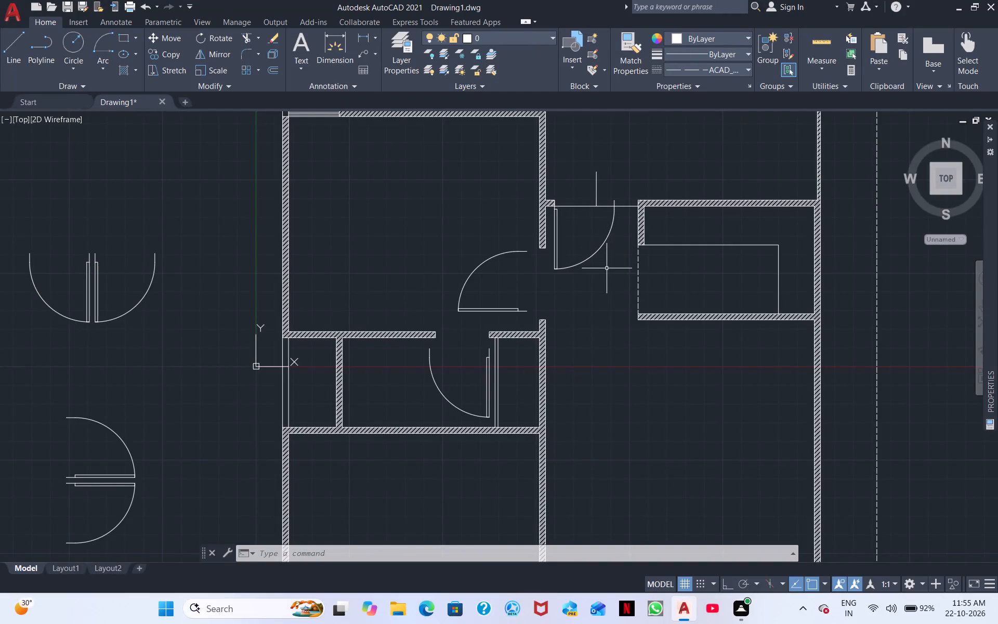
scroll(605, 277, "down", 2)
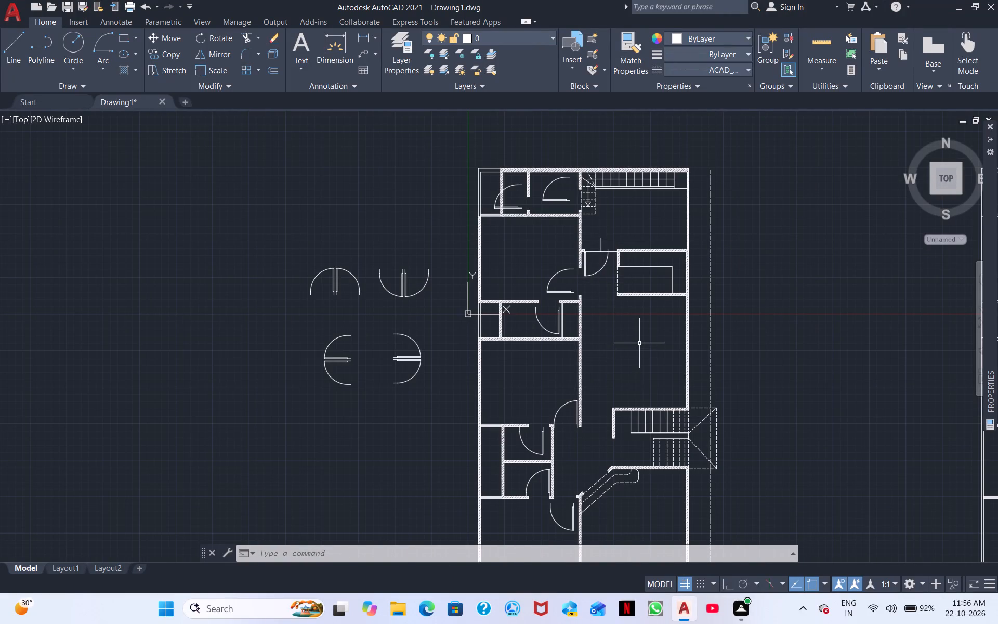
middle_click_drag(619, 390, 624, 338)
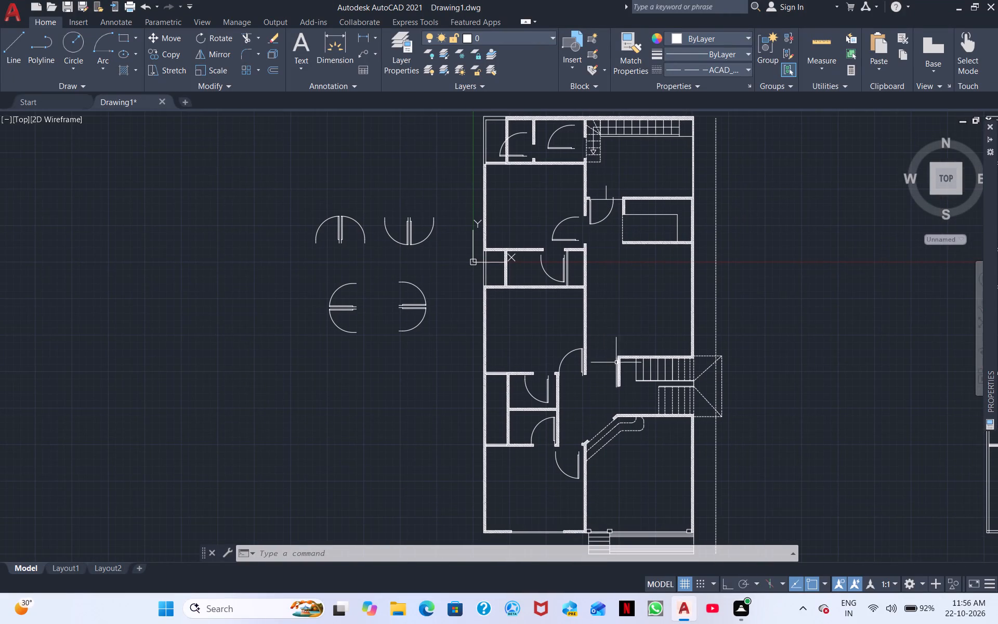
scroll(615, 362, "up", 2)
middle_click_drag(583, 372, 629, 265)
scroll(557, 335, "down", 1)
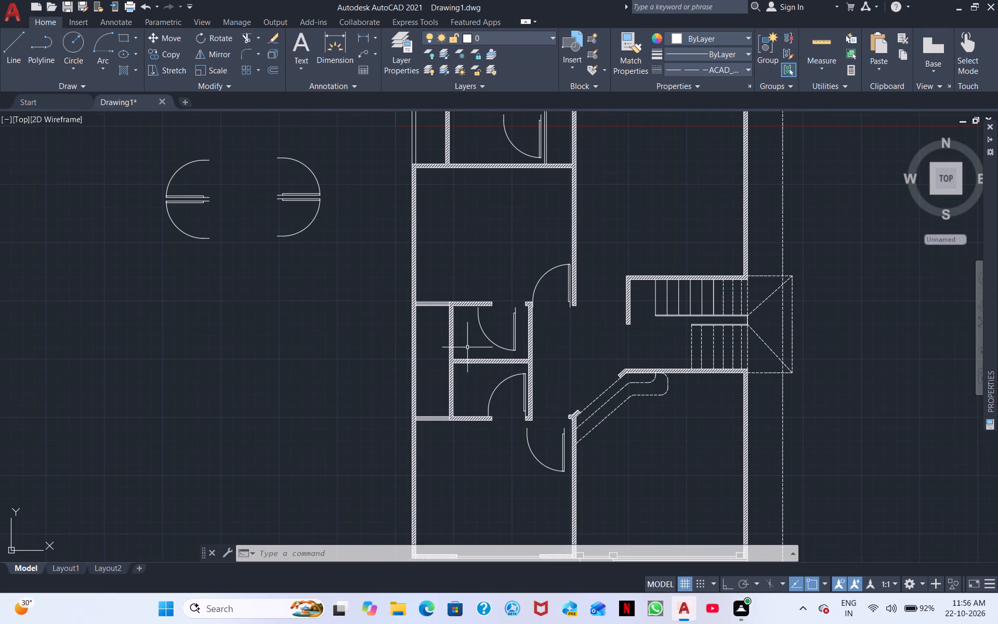
Copy the left door of the upward-facing pair from its hinge end into the open space of the room below the lower stairs.
middle_click_drag(339, 361, 380, 352)
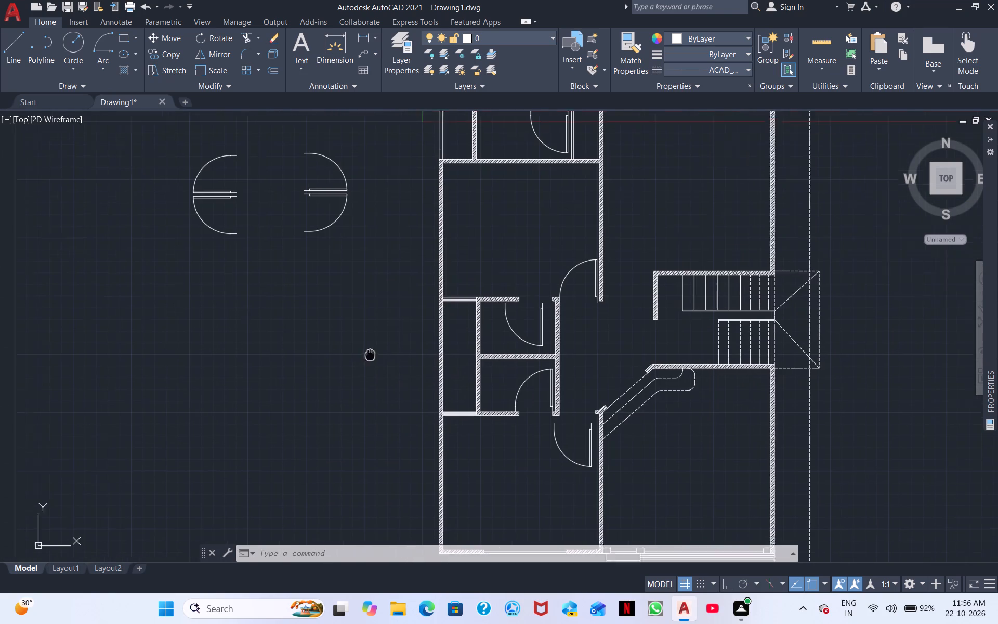
middle_click_drag(380, 352, 516, 340)
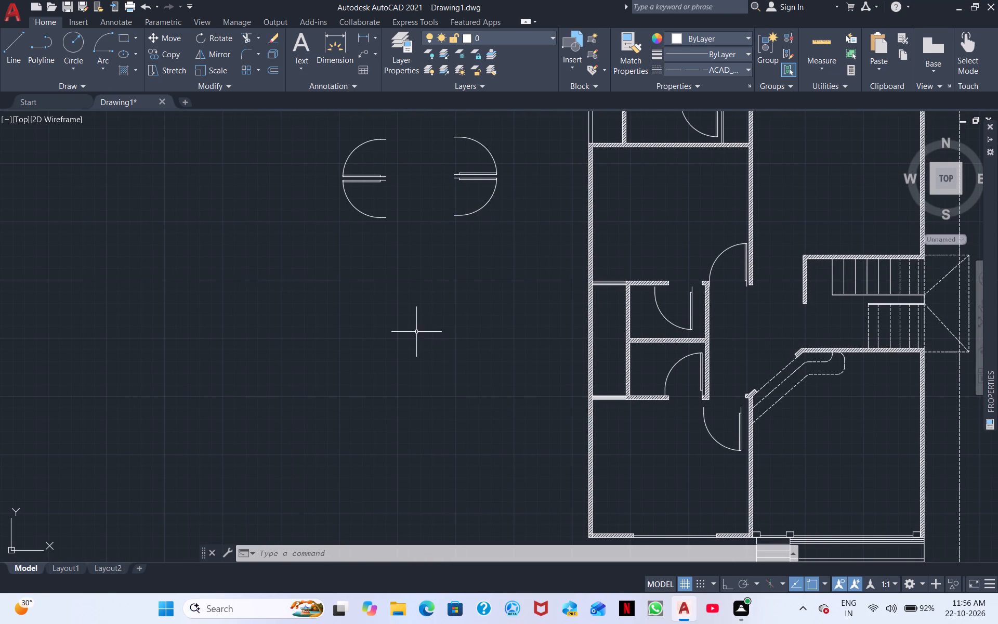
middle_click_drag(423, 294, 398, 388)
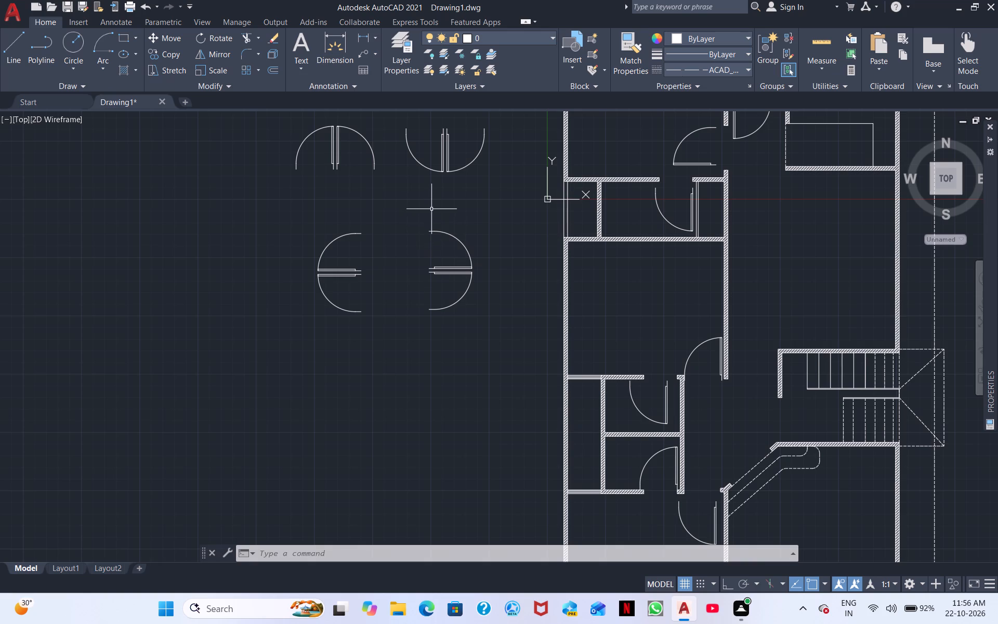
left_click(333, 154)
right_click(358, 184)
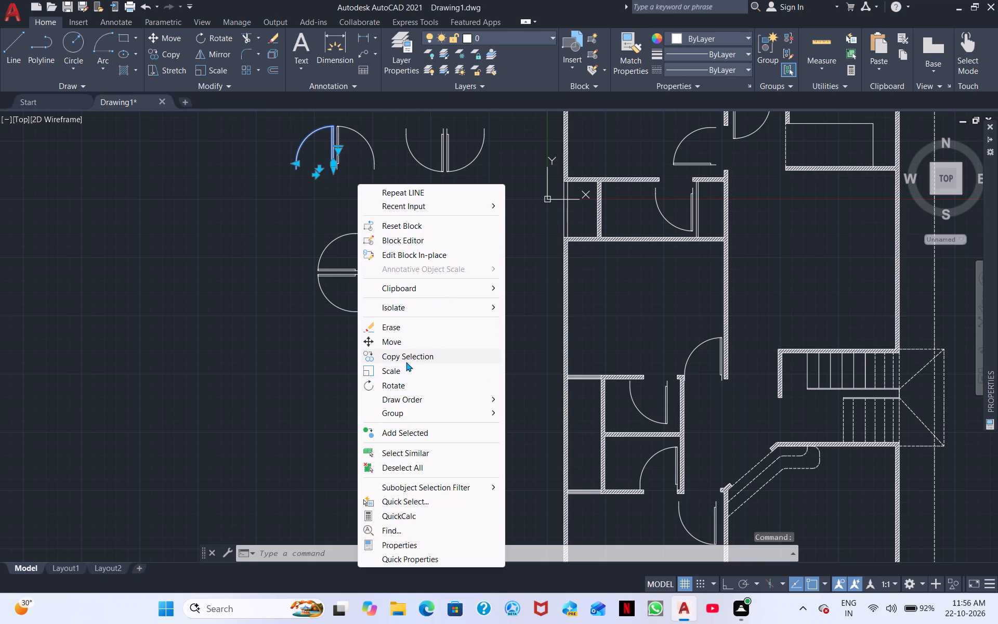
left_click(412, 359)
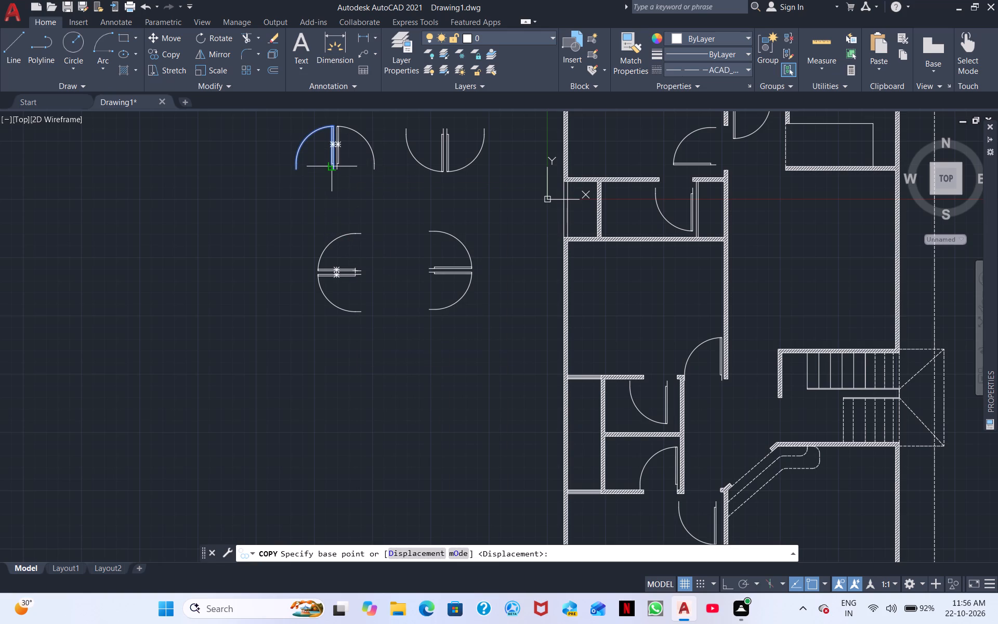
scroll(328, 170, "up", 3)
left_click(337, 163)
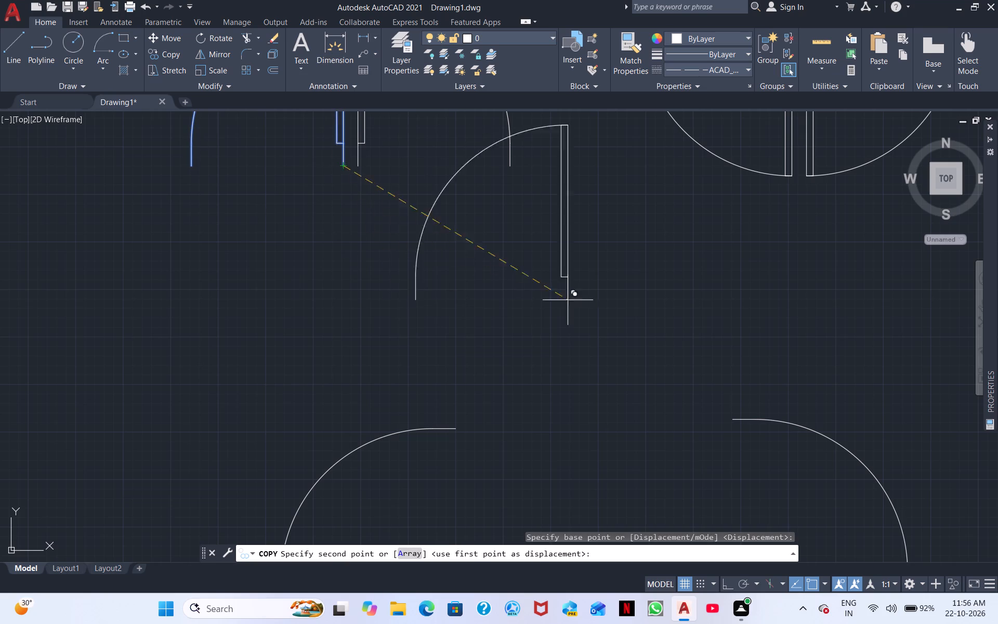
middle_click_drag(583, 306, 88, 304)
scroll(143, 351, "down", 2)
middle_click_drag(774, 363, 432, 433)
scroll(499, 435, "down", 2)
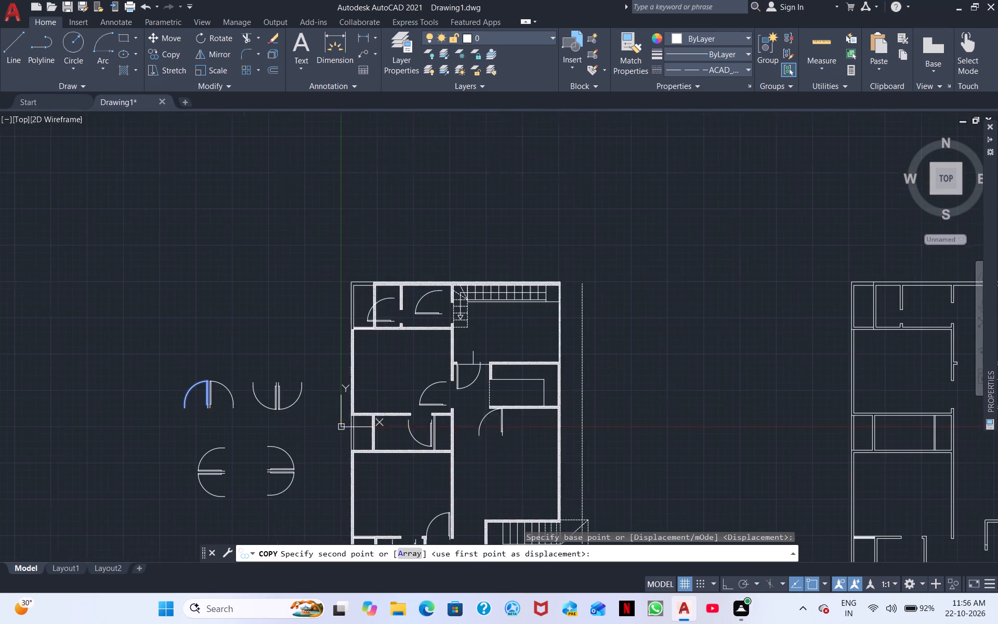
middle_click_drag(517, 460, 453, 342)
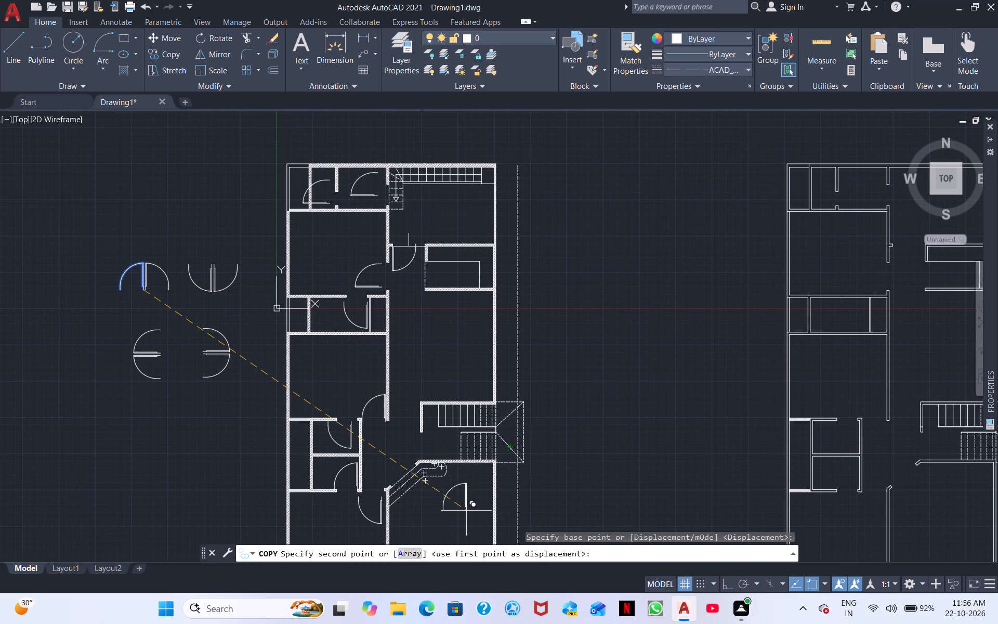
left_click(466, 511)
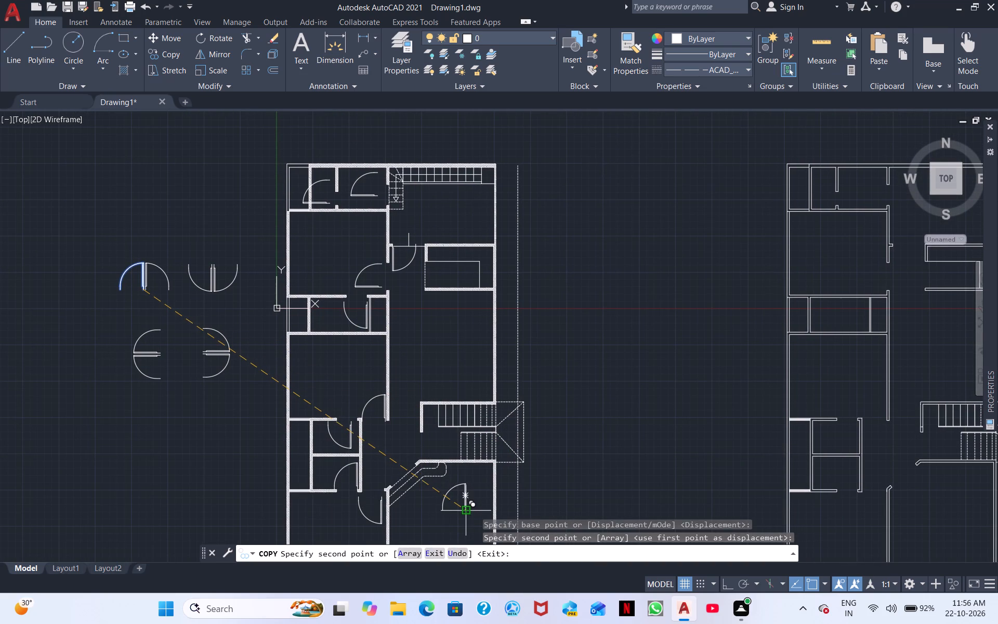
key("Escape")
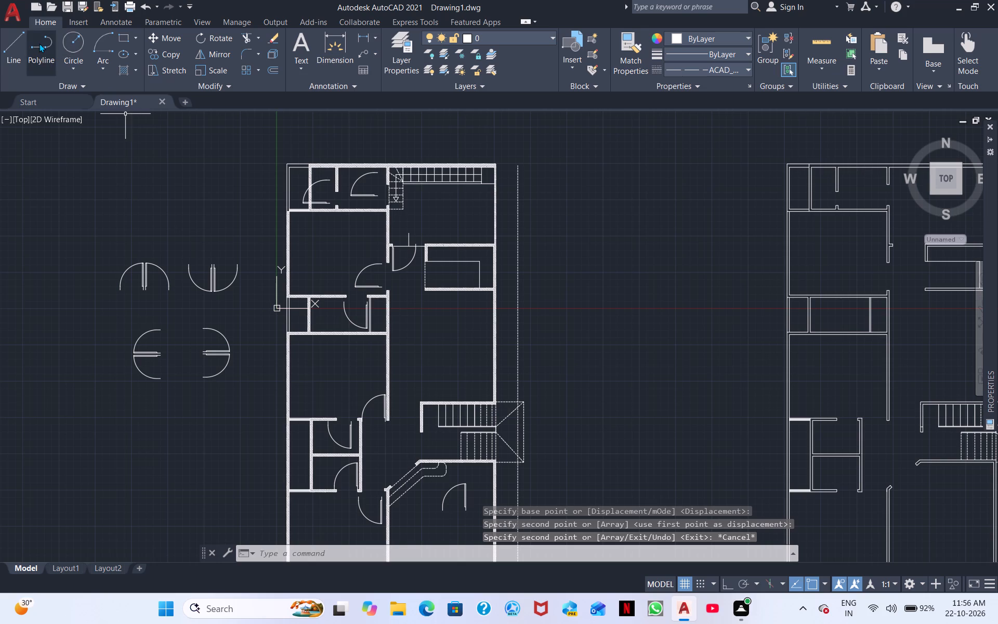
Draw a line about 1'-7 1/2" long from the midpoint of the diagonal opening's dashed line, perpendicular to it on the passage side.
left_click(17, 49)
scroll(246, 402, "up", 3)
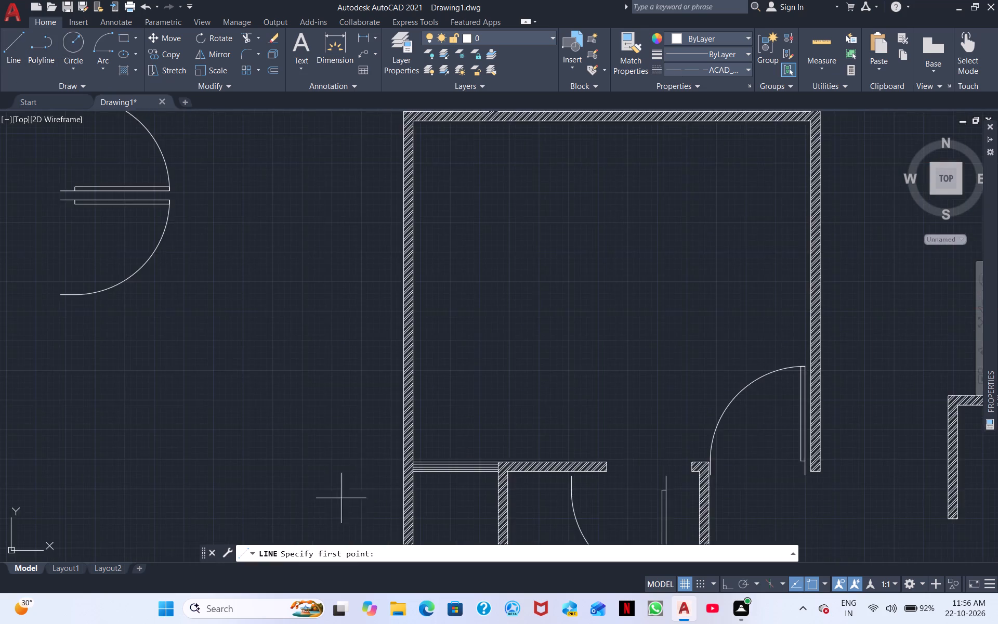
middle_click_drag(366, 493, 132, 249)
middle_click_drag(427, 422, 252, 262)
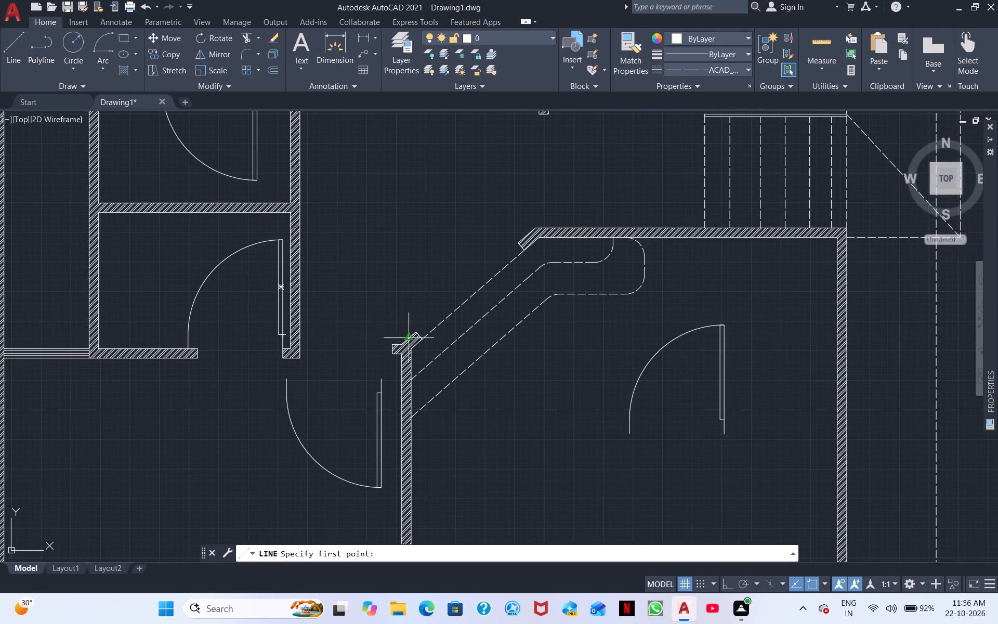
left_click(471, 297)
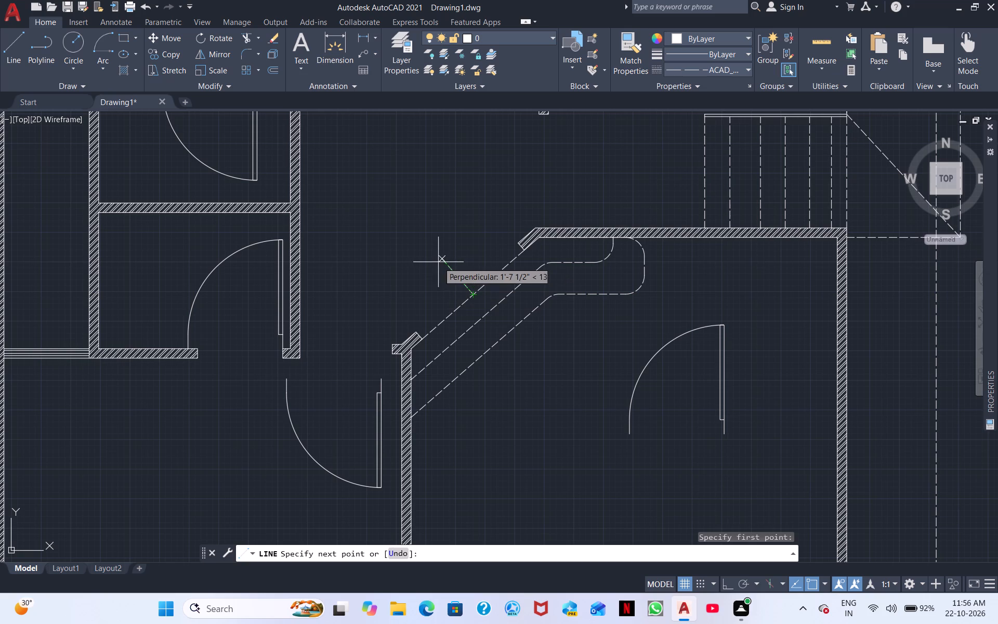
left_click(438, 262)
key("Escape")
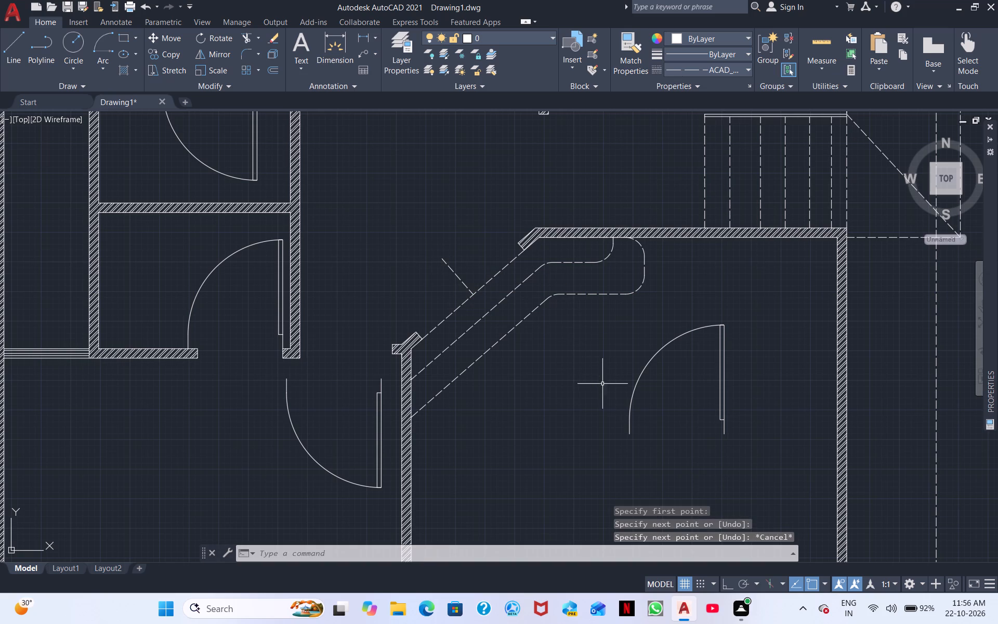
Move the copied door so its hinge end sits on the inner corner of the upper wall stub at the diagonal opening.
left_click(631, 394)
left_click_drag(665, 388, 617, 353)
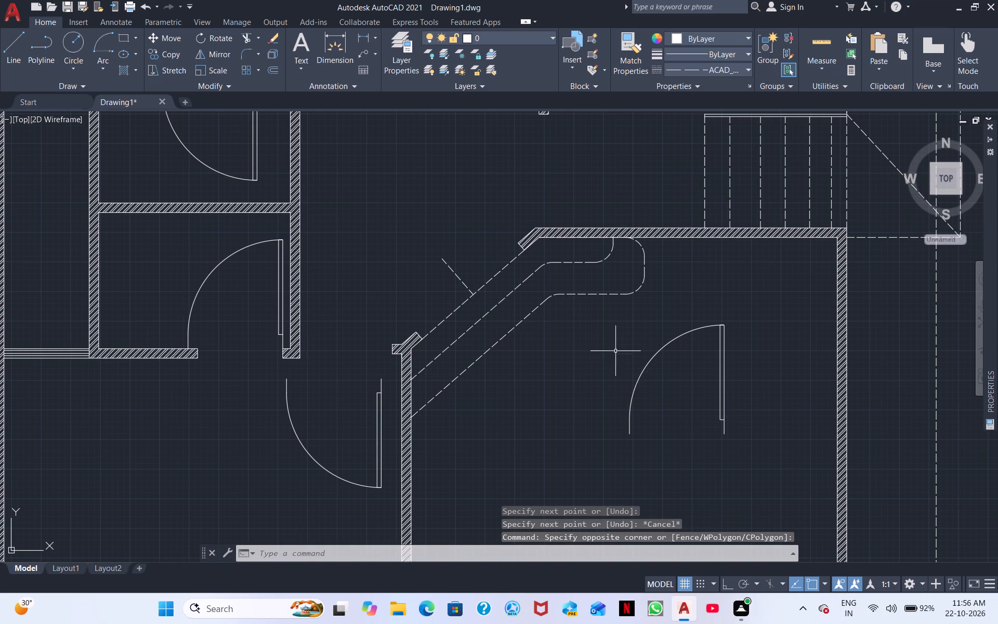
left_click_drag(674, 371, 651, 364)
left_click(623, 352)
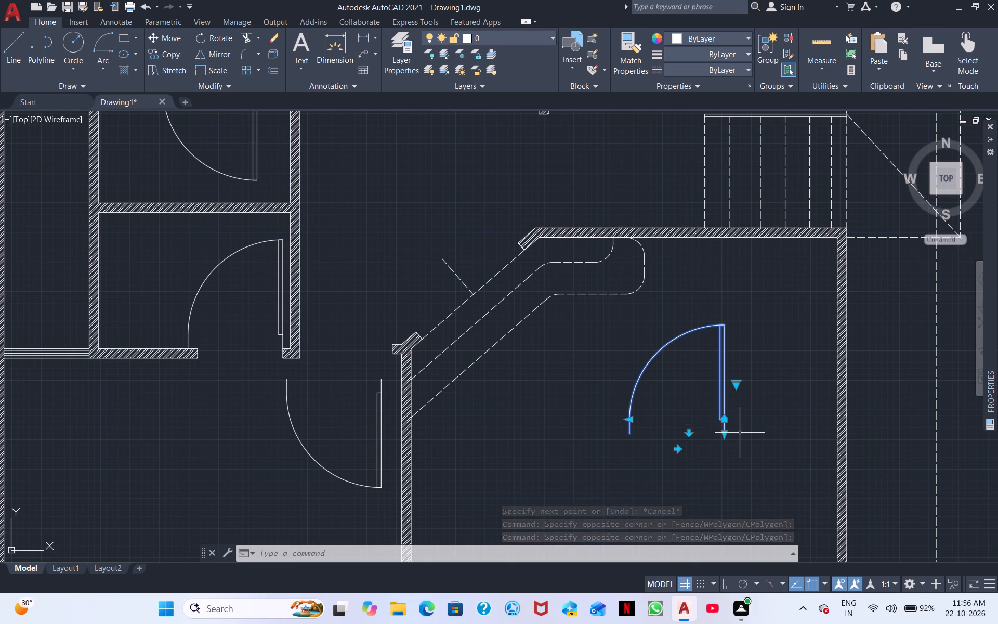
right_click(741, 431)
left_click(794, 204)
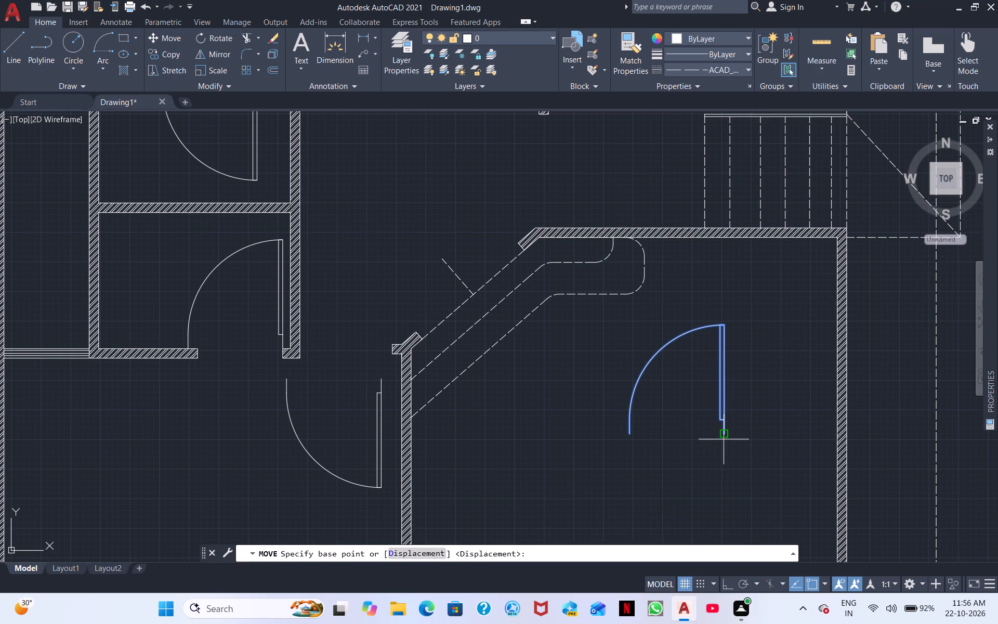
left_click(724, 436)
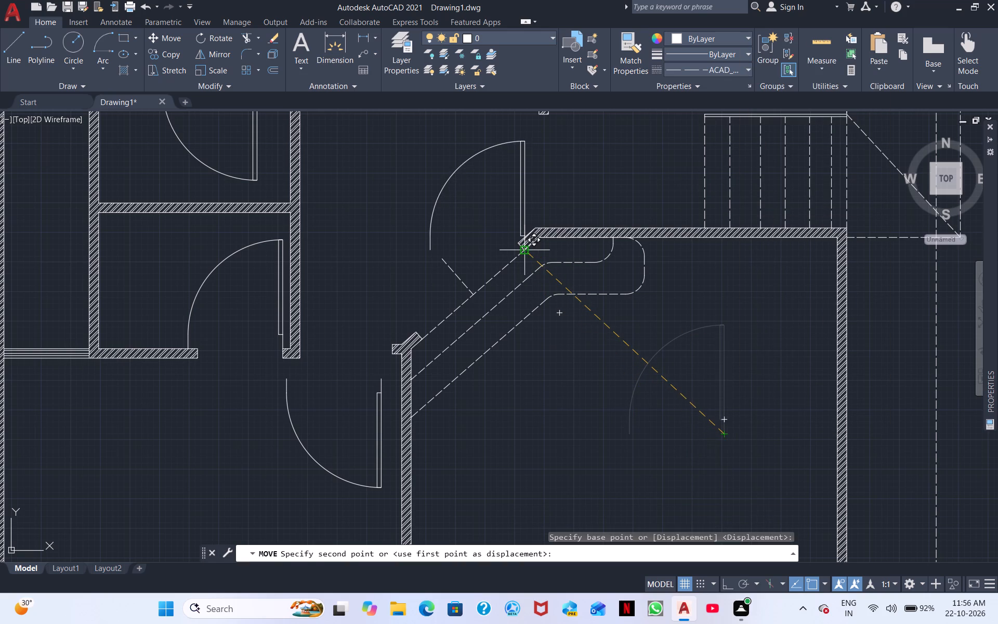
scroll(522, 245, "up", 4)
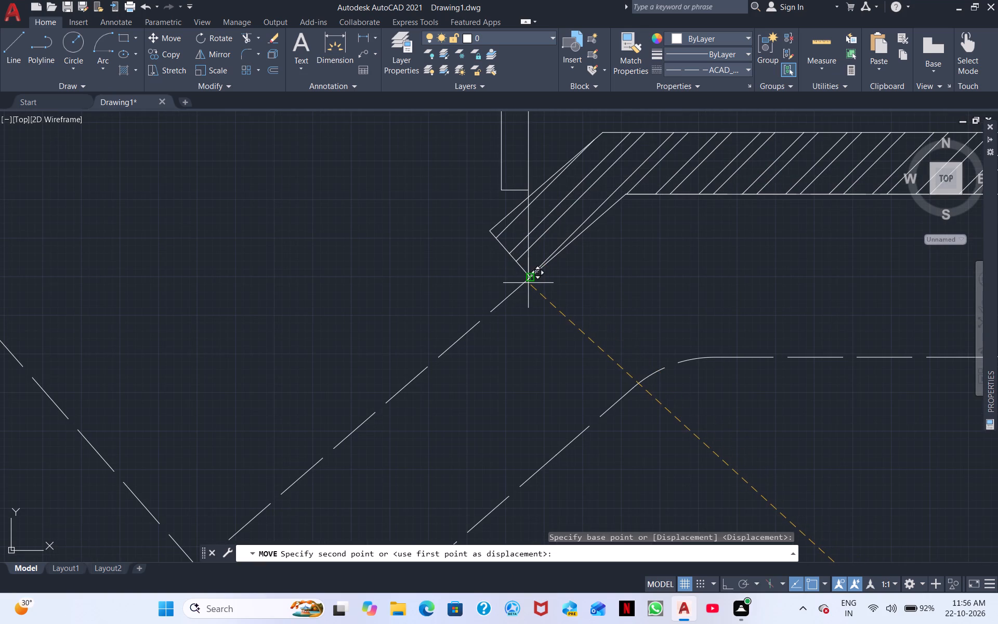
left_click(528, 283)
scroll(460, 239, "down", 2)
Rotate the door about its hinge end to align its closing side with the diagonal opening's dashed line.
left_click_drag(492, 177, 482, 174)
left_click(437, 146)
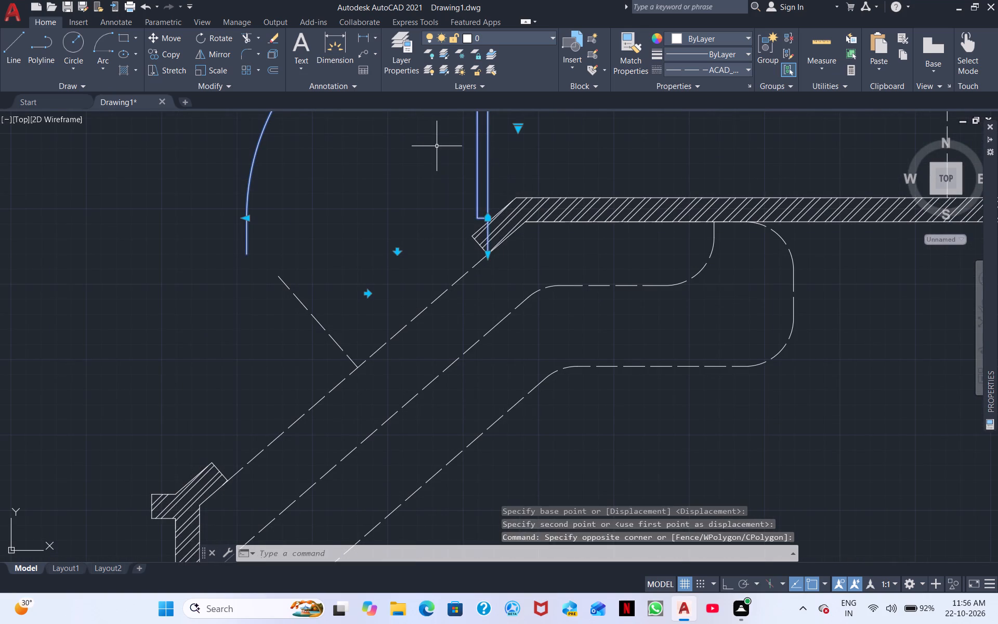
right_click(431, 155)
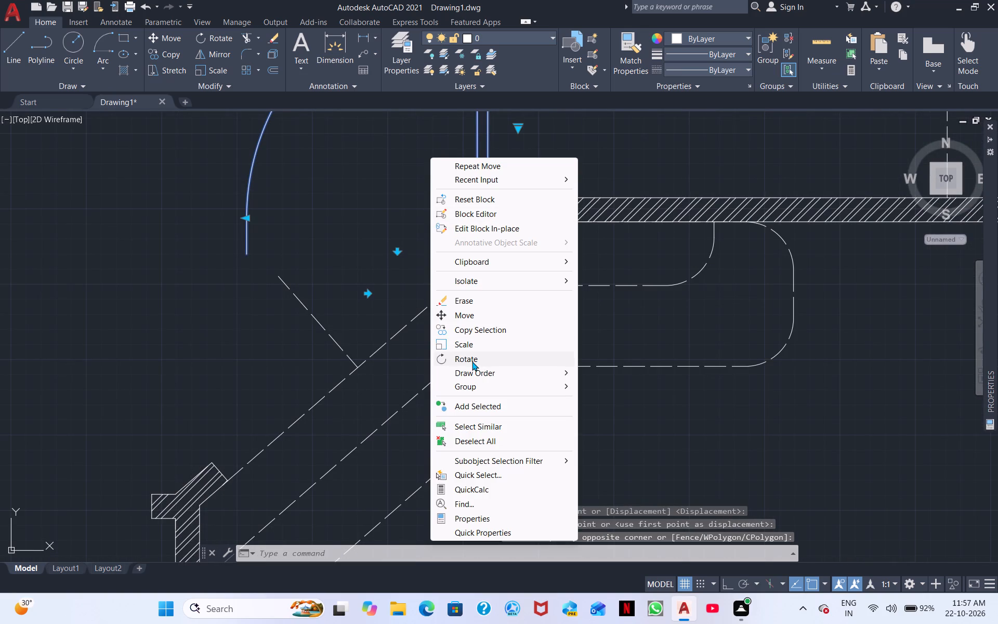
left_click(472, 361)
left_click(489, 258)
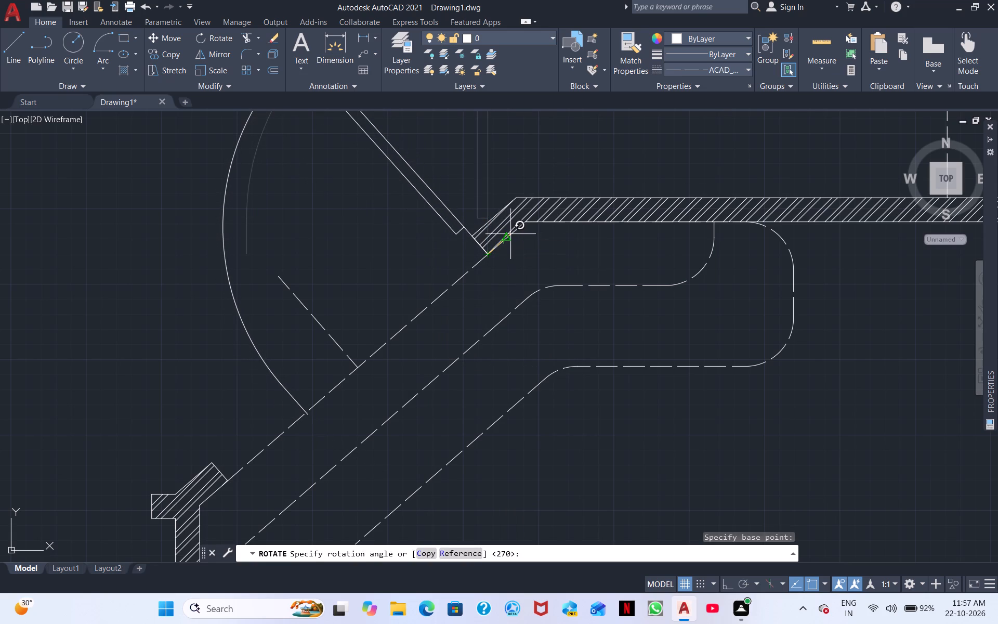
left_click(509, 235)
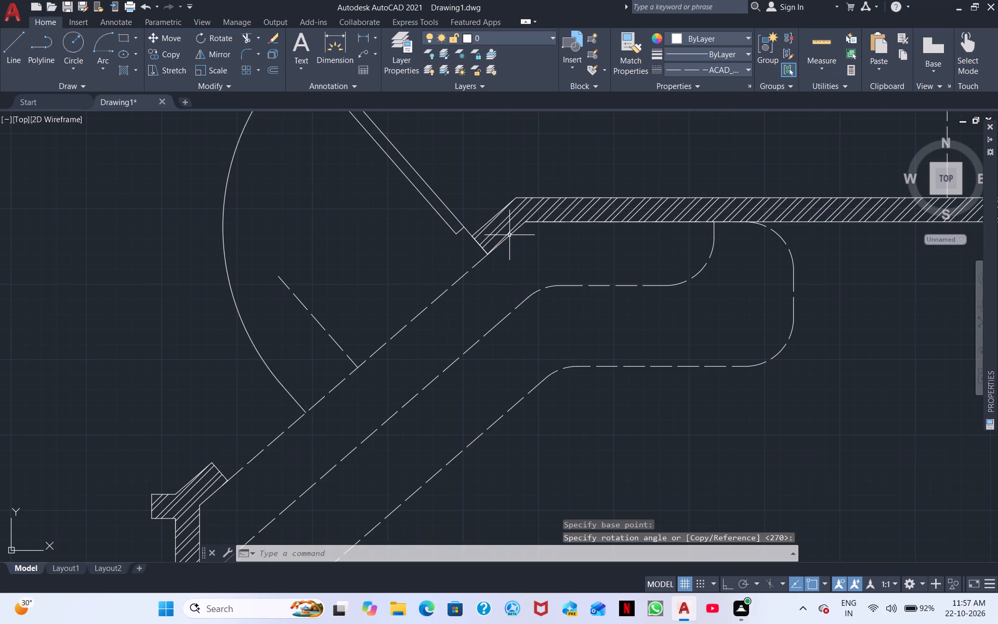
Turn on Ortho and scale the rotated door down about its hinge end, picking the diagonal opening's midpoint for the scale factor.
left_click(444, 205)
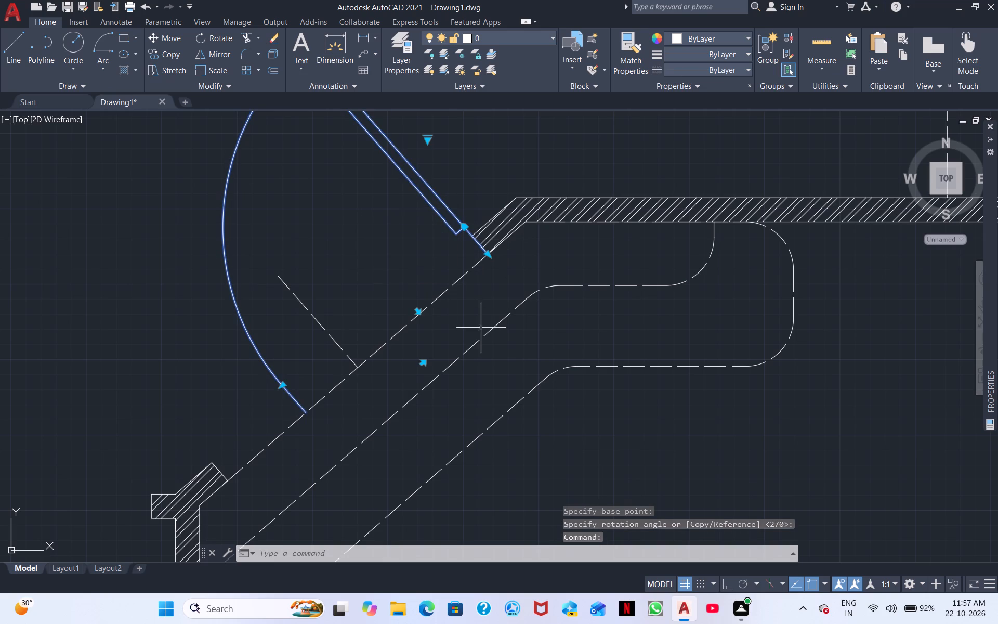
right_click(495, 308)
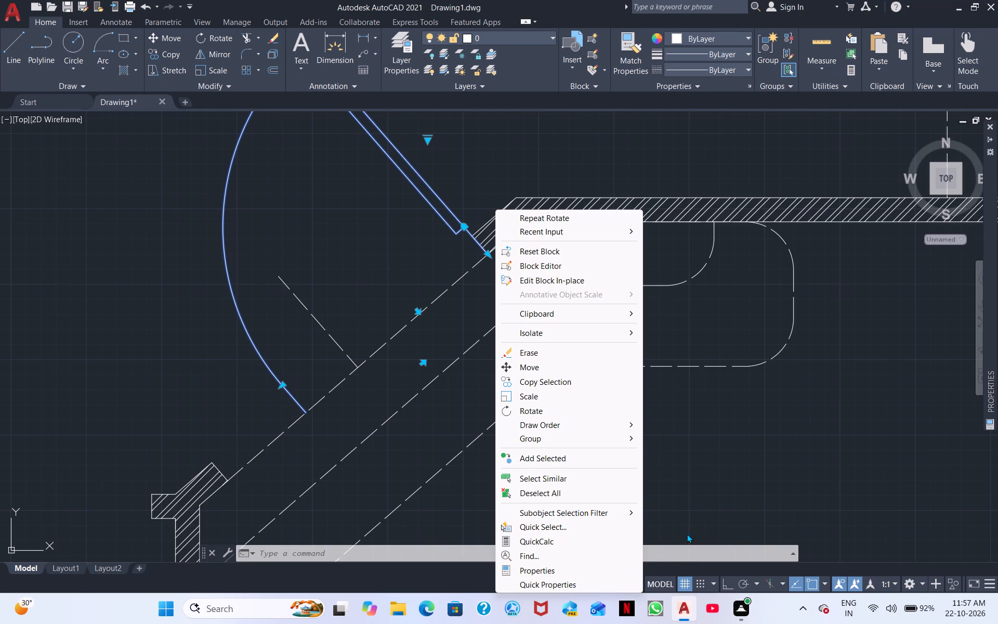
left_click(731, 583)
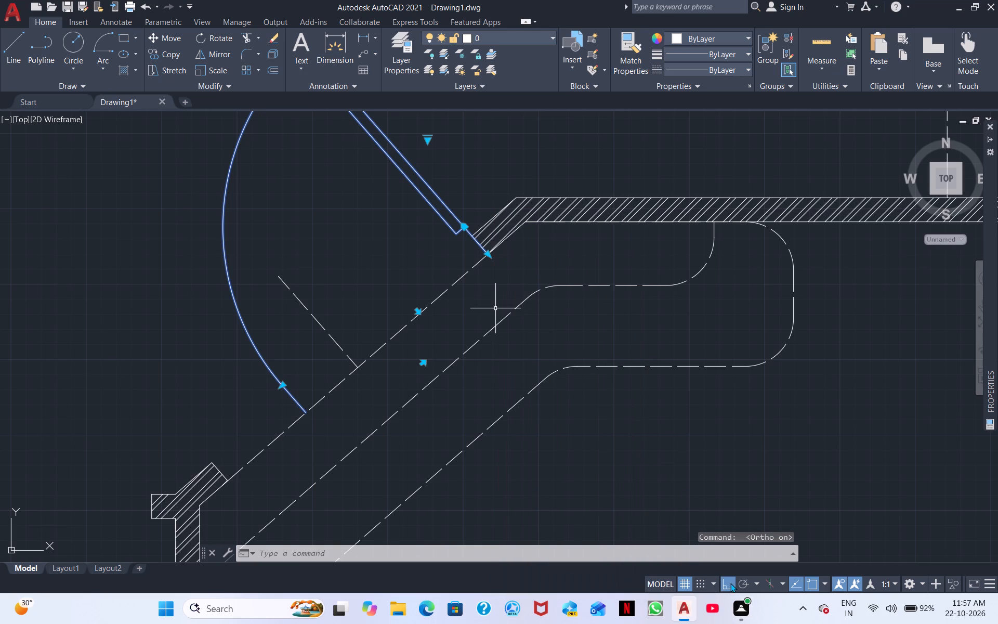
right_click(547, 269)
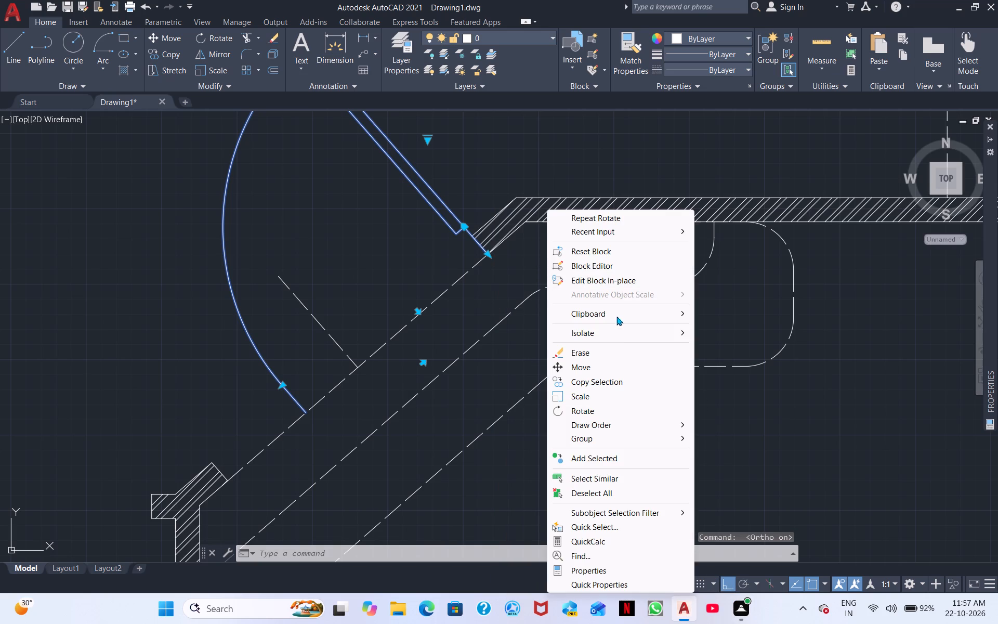
left_click(582, 398)
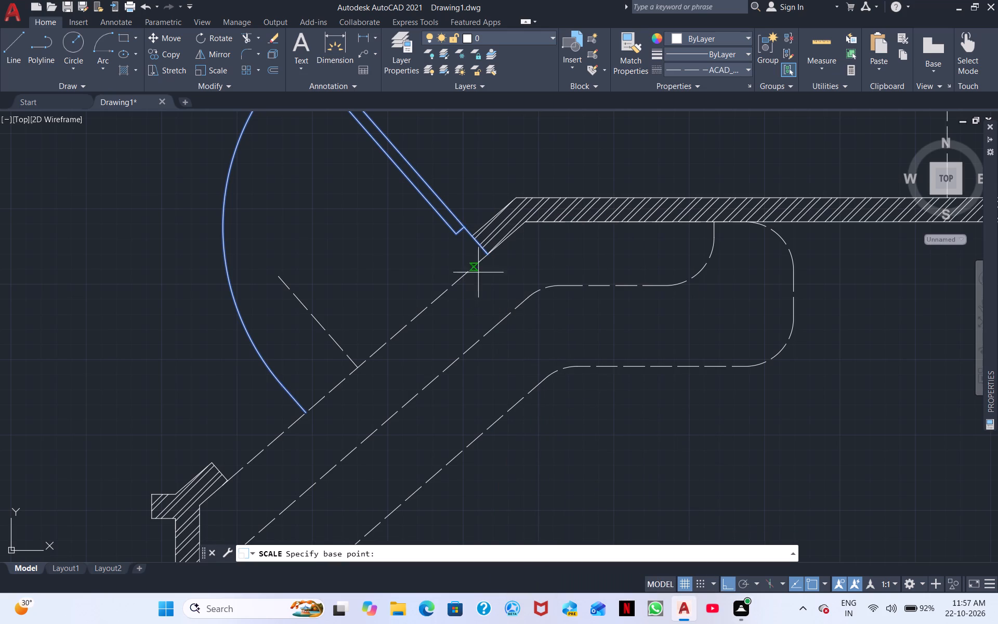
left_click(487, 258)
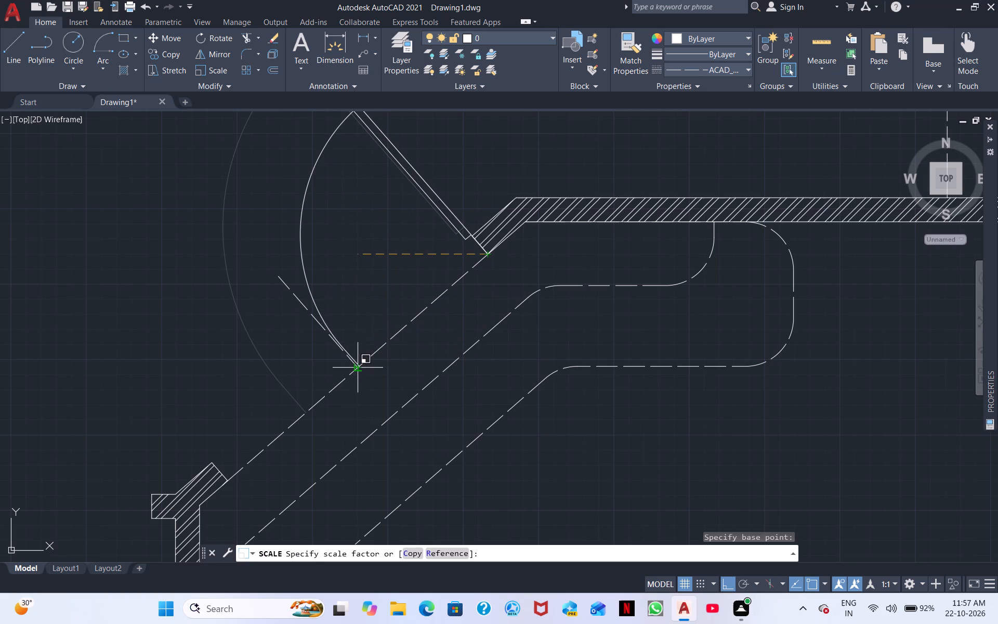
scroll(354, 368, "up", 2)
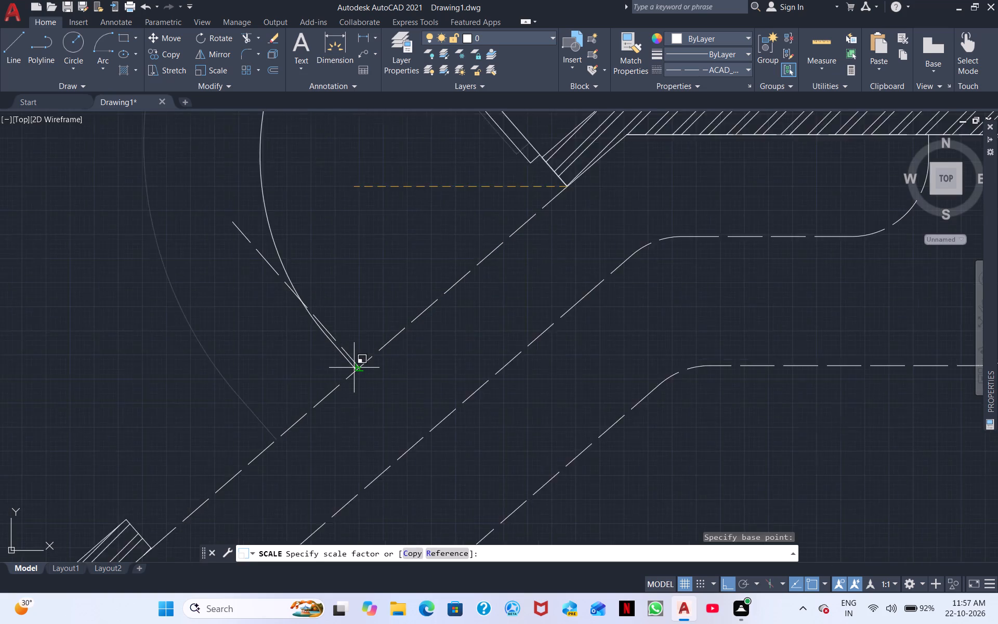
scroll(354, 368, "up", 1)
left_click(360, 371)
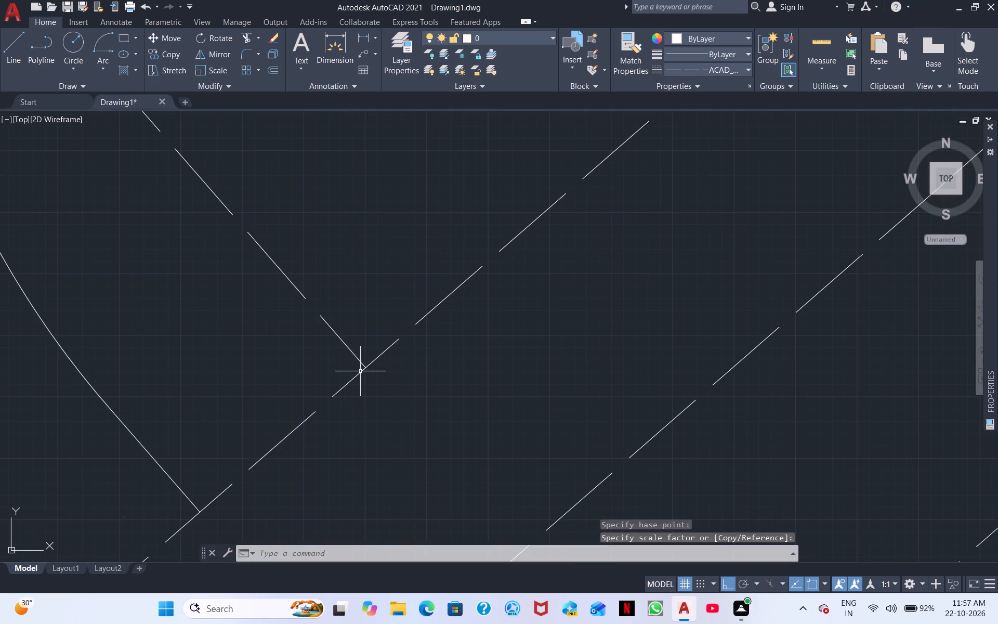
scroll(364, 361, "down", 4)
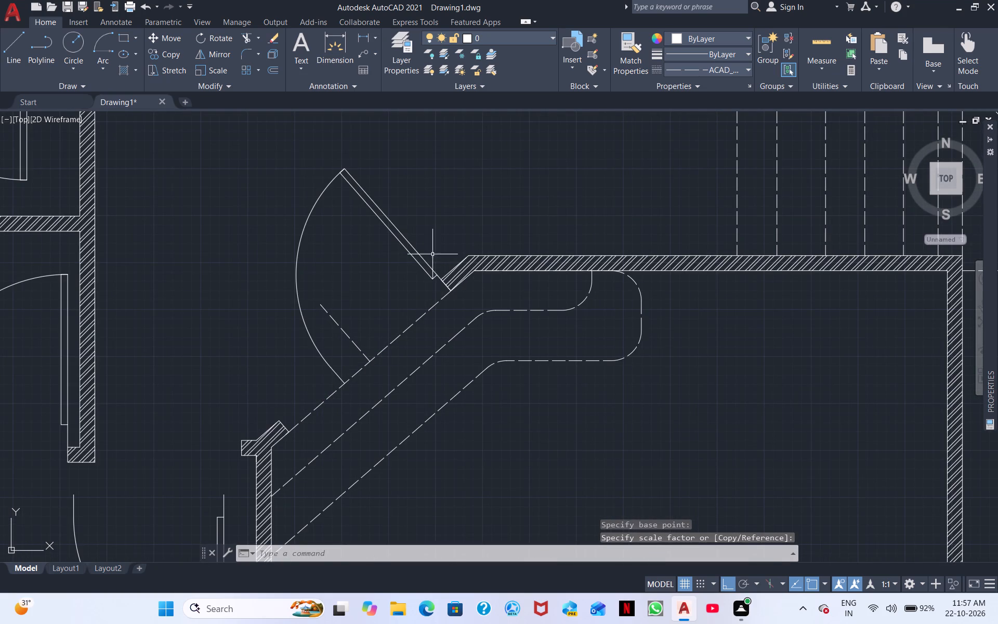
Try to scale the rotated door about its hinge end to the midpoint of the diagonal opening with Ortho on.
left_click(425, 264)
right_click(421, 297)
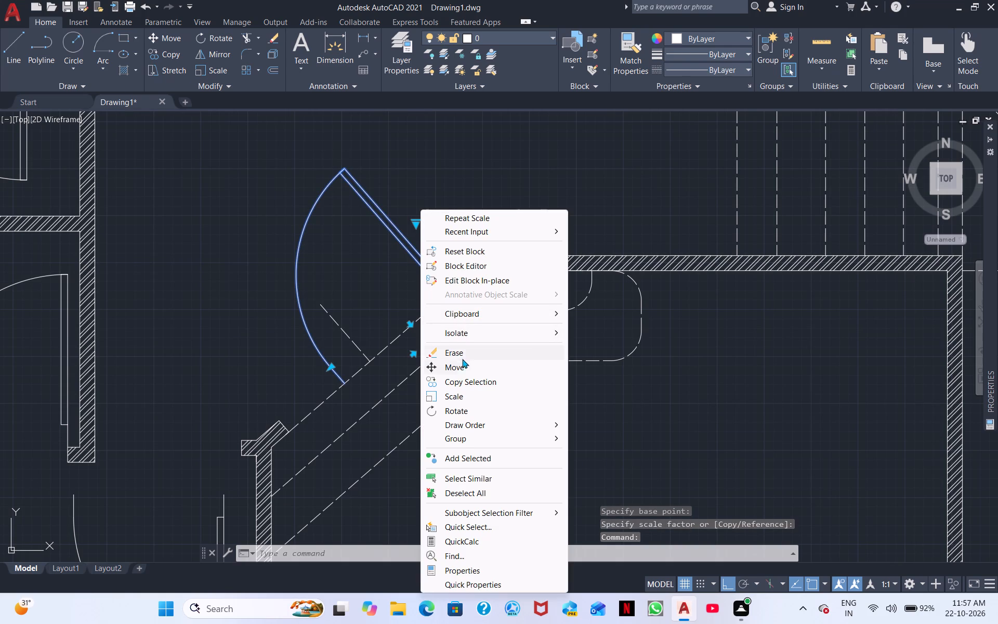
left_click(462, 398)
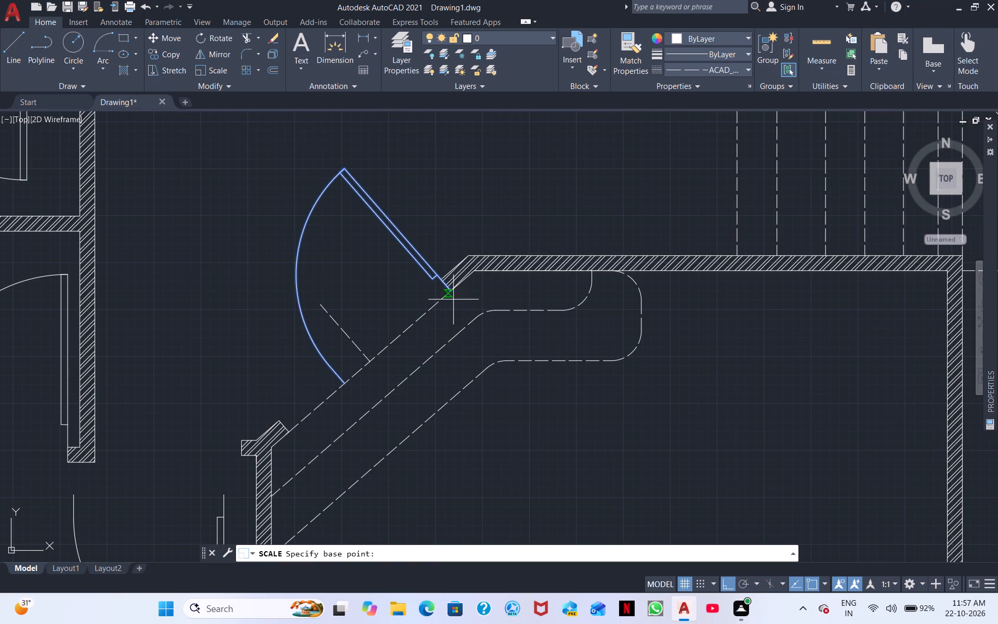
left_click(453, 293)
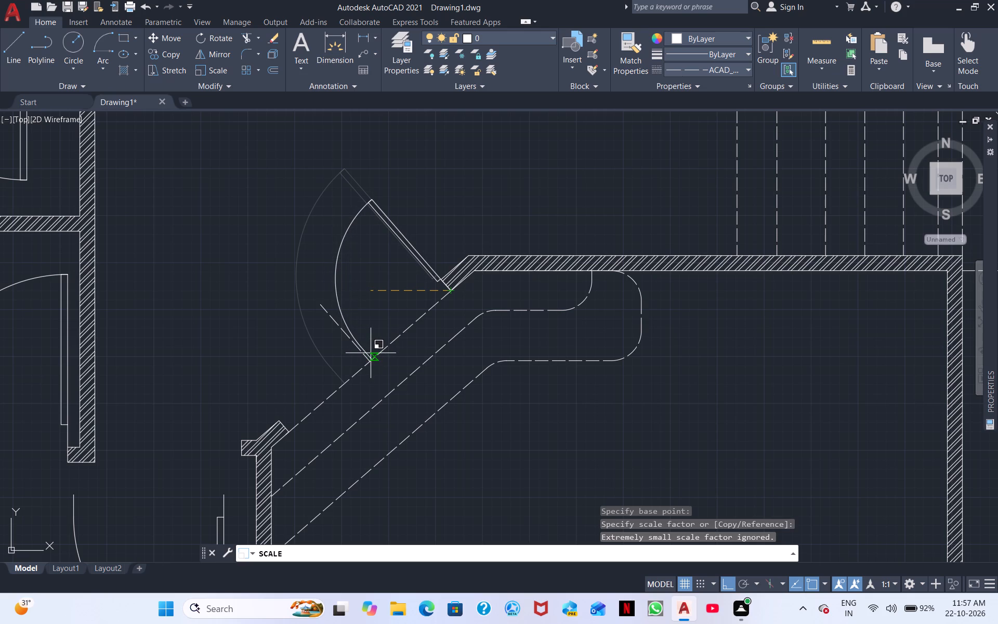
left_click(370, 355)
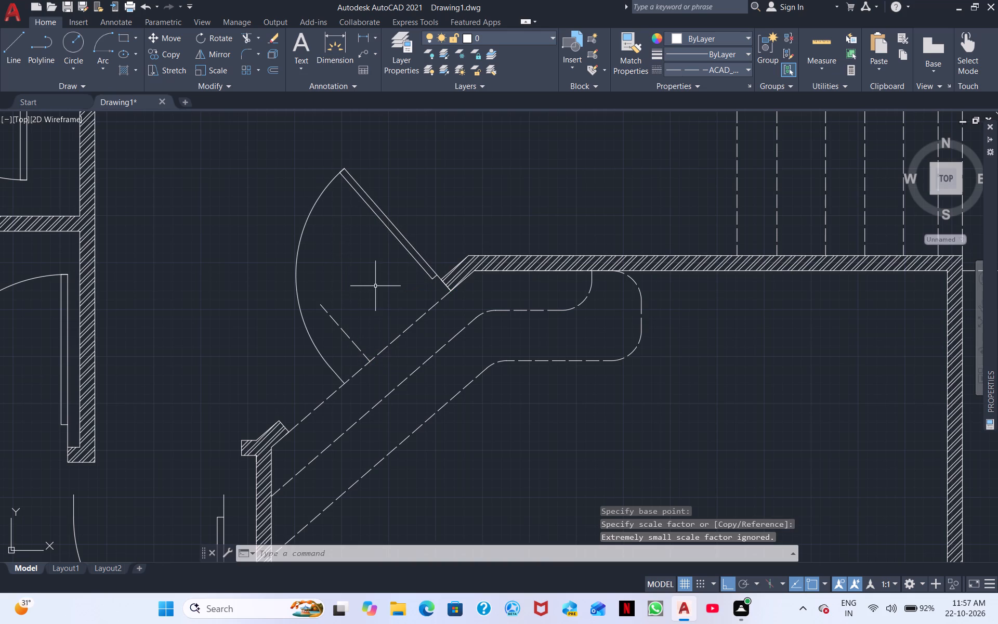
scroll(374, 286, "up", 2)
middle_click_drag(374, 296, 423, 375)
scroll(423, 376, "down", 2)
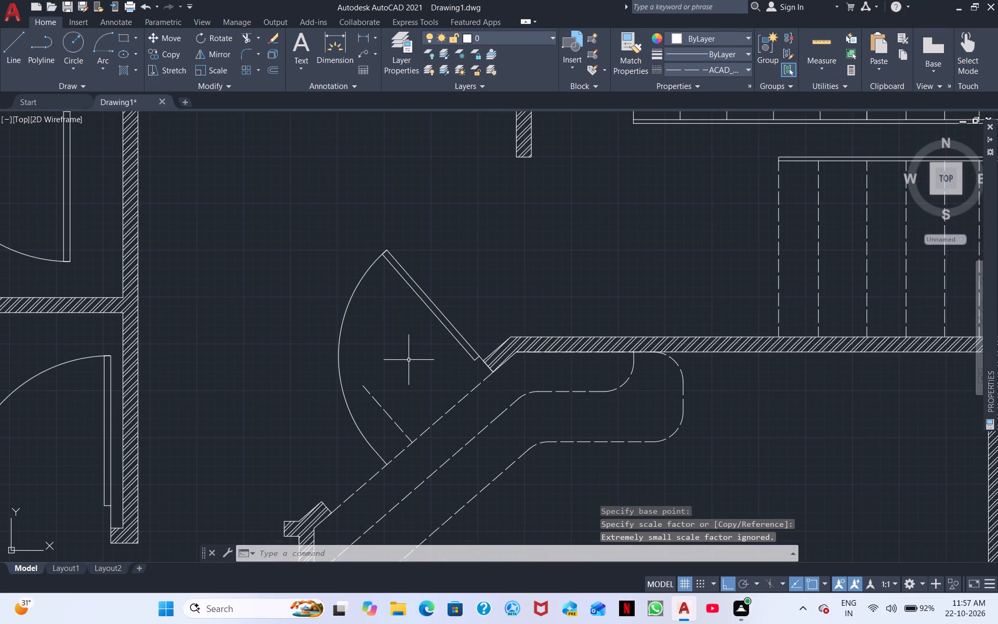
Turn off Ortho and scale the rotated door down about its hinge end, picking near the diagonal opening's midpoint for the scale factor.
left_click(448, 331)
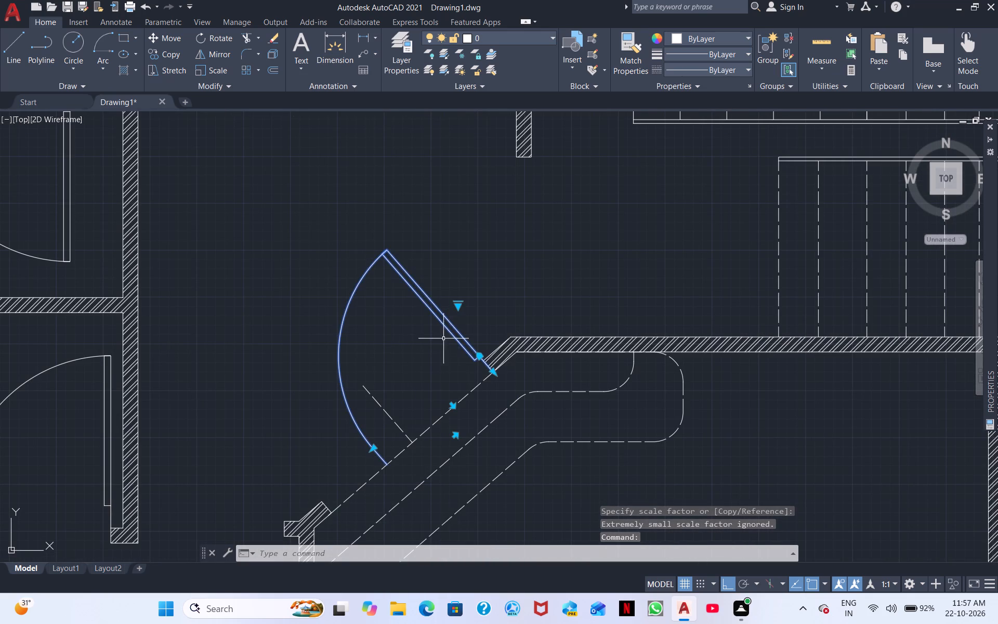
left_click(729, 579)
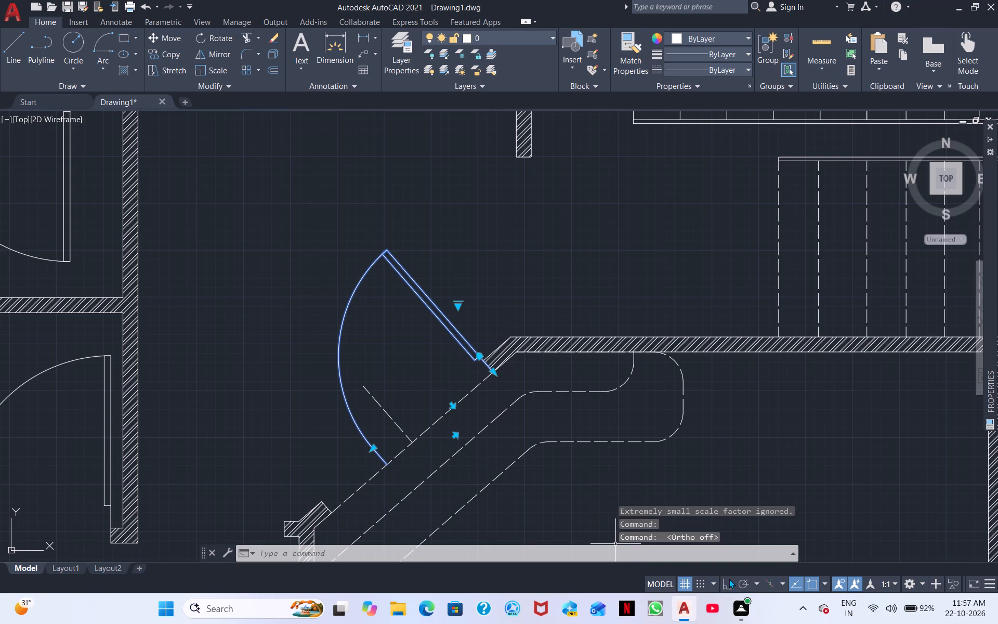
right_click(491, 380)
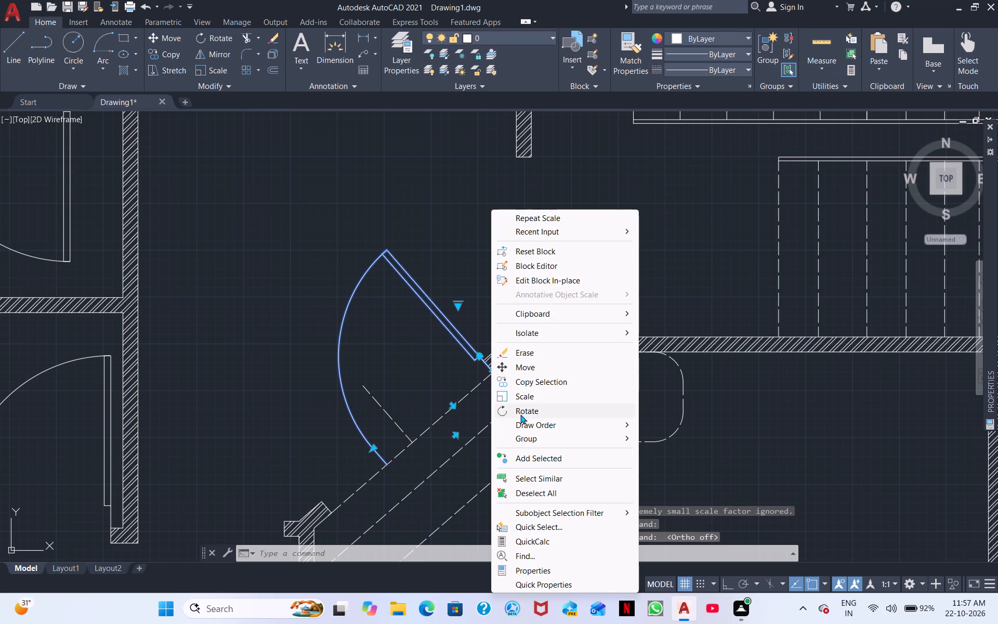
left_click(528, 397)
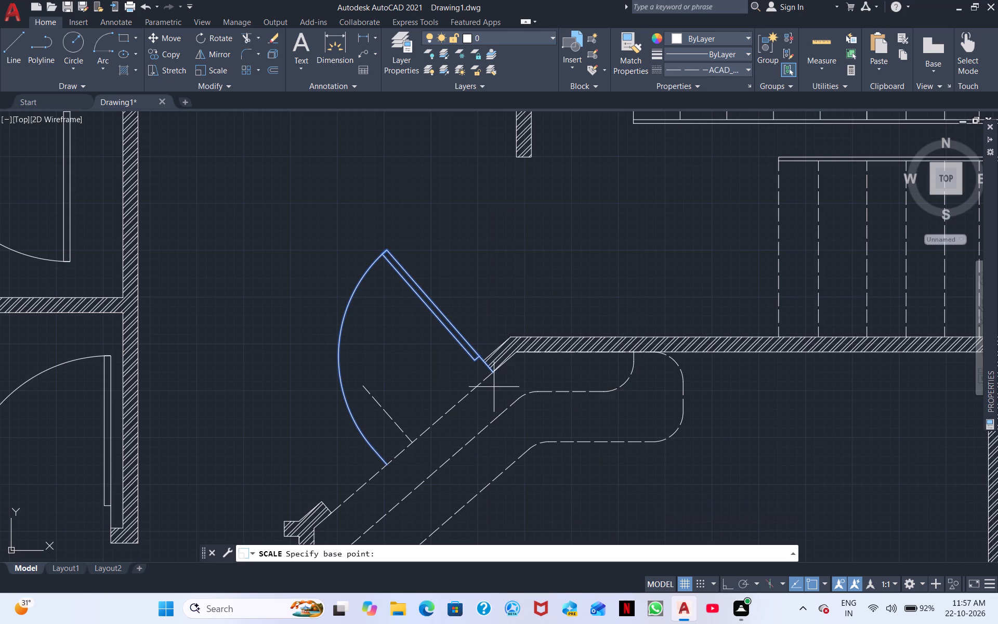
left_click(488, 373)
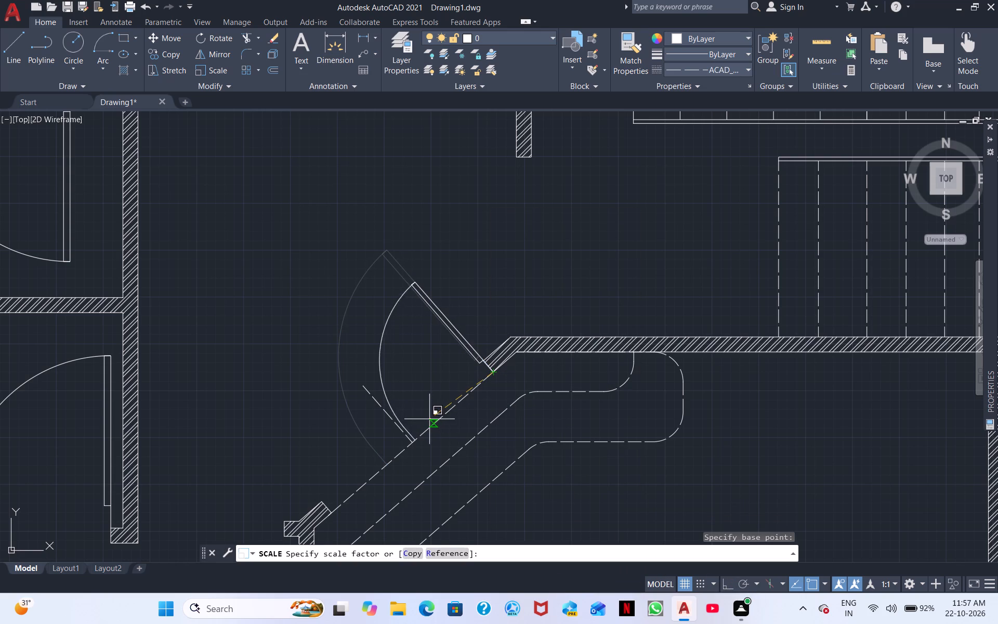
left_click(427, 421)
Erase the short dashed helper line perpendicular to the diagonal opening at its midpoint.
scroll(430, 418, "down", 1)
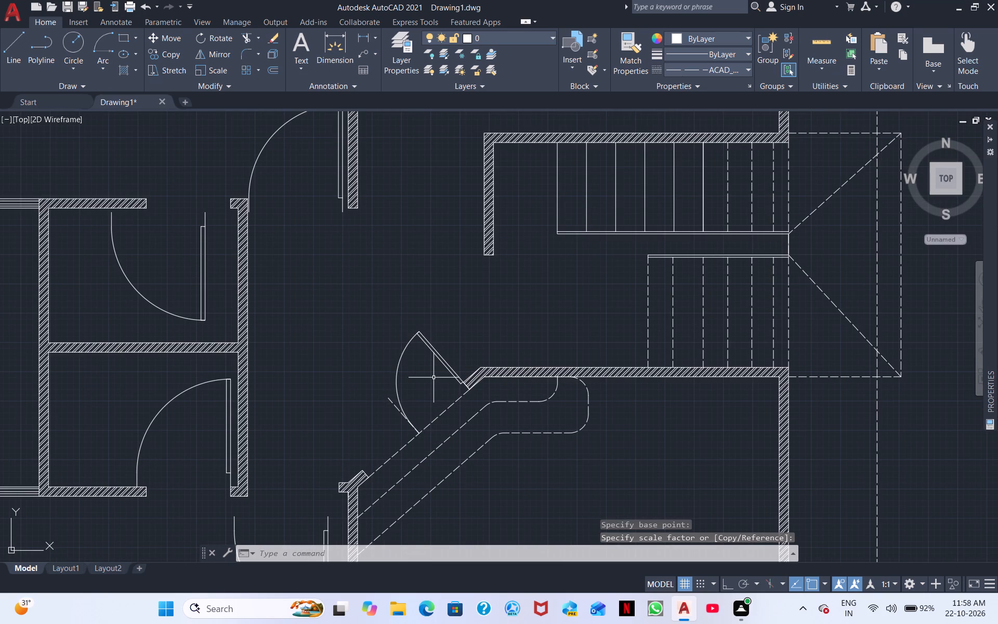
scroll(434, 378, "down", 1)
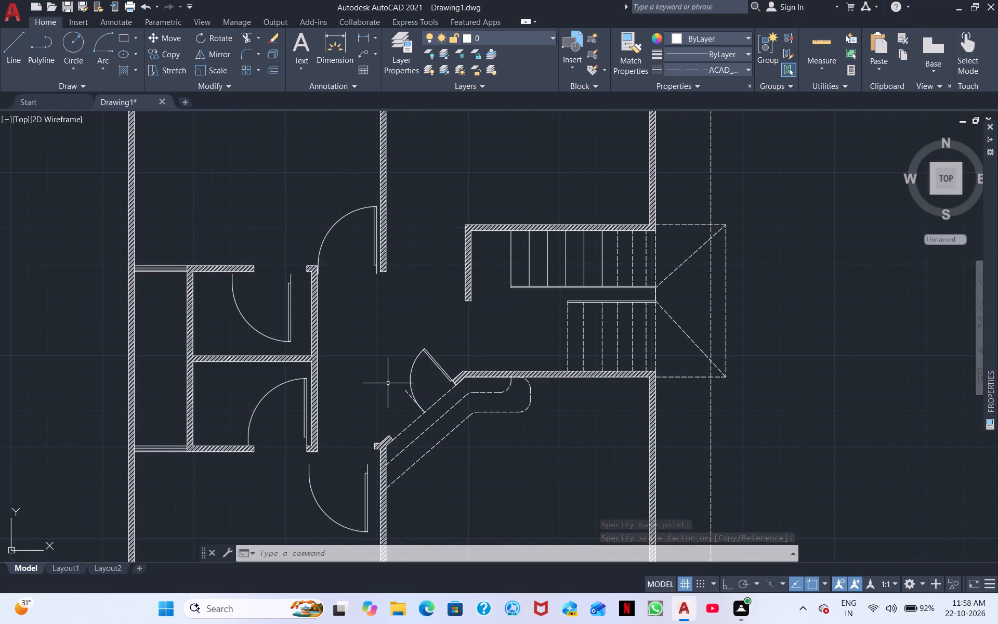
middle_click_drag(388, 383, 363, 329)
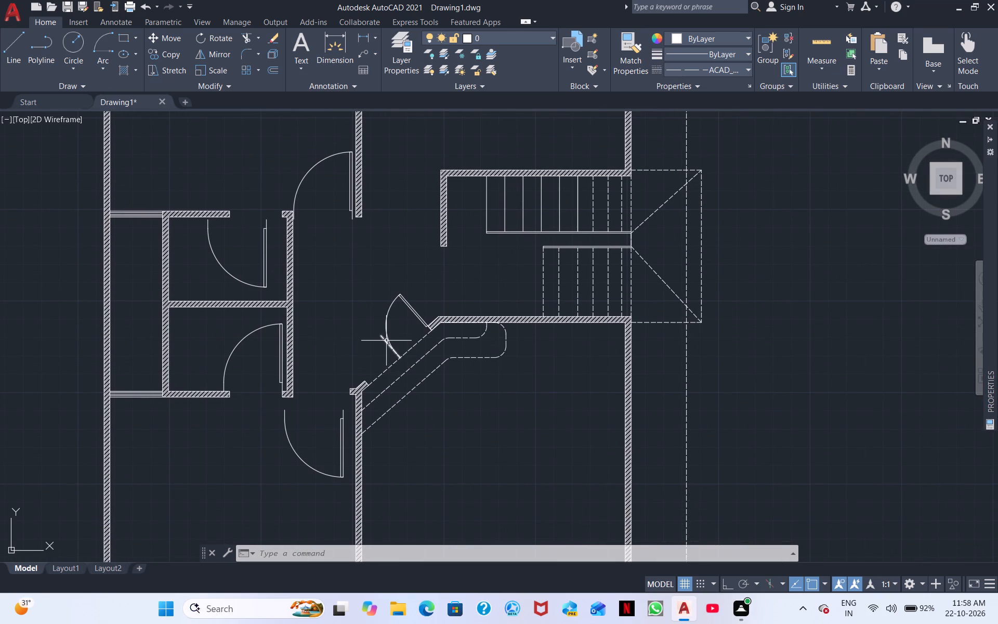
scroll(385, 341, "up", 3)
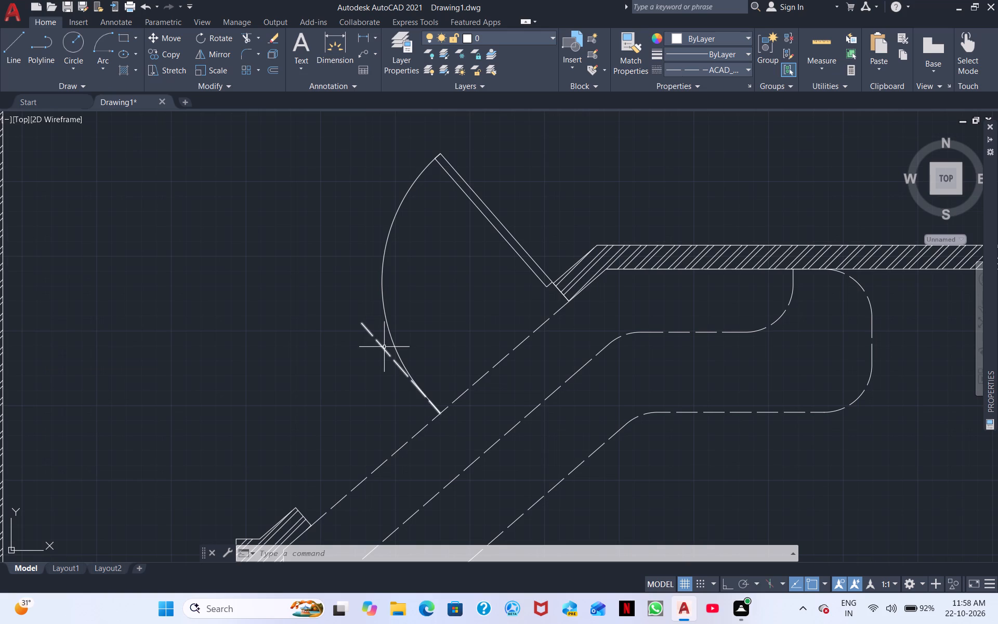
left_click(384, 347)
right_click(383, 352)
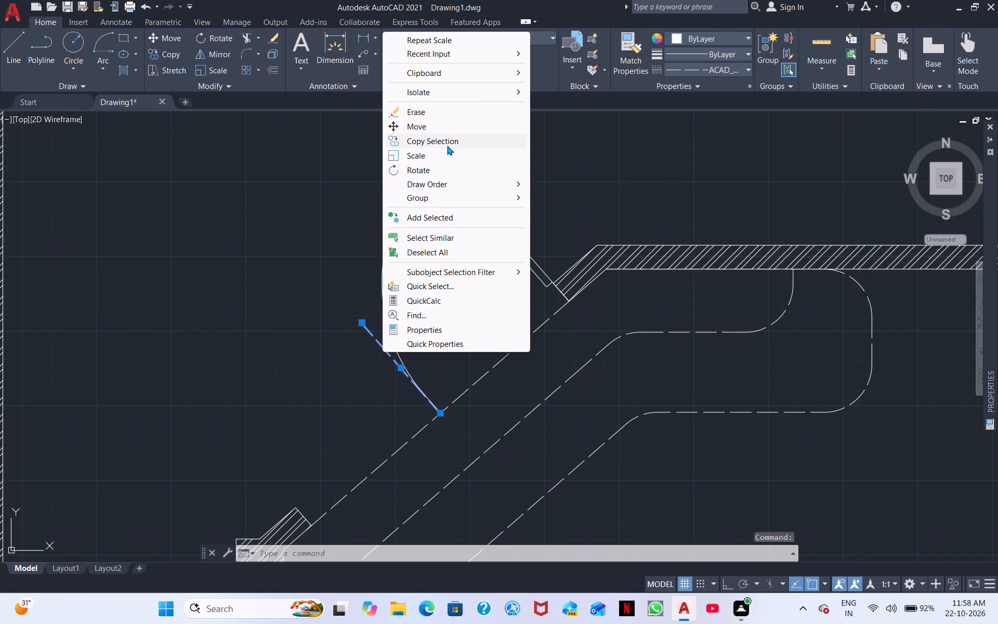
left_click(442, 111)
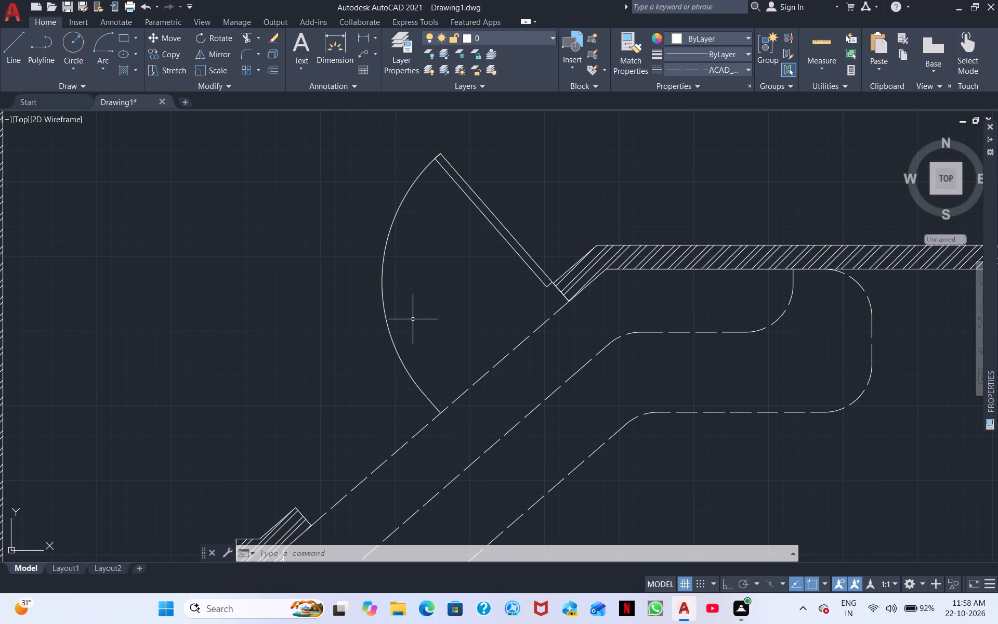
Copy the downward-swinging spare door outside the plan to the lower end of the wall stub beside the upper stair flight.
scroll(439, 419, "down", 1)
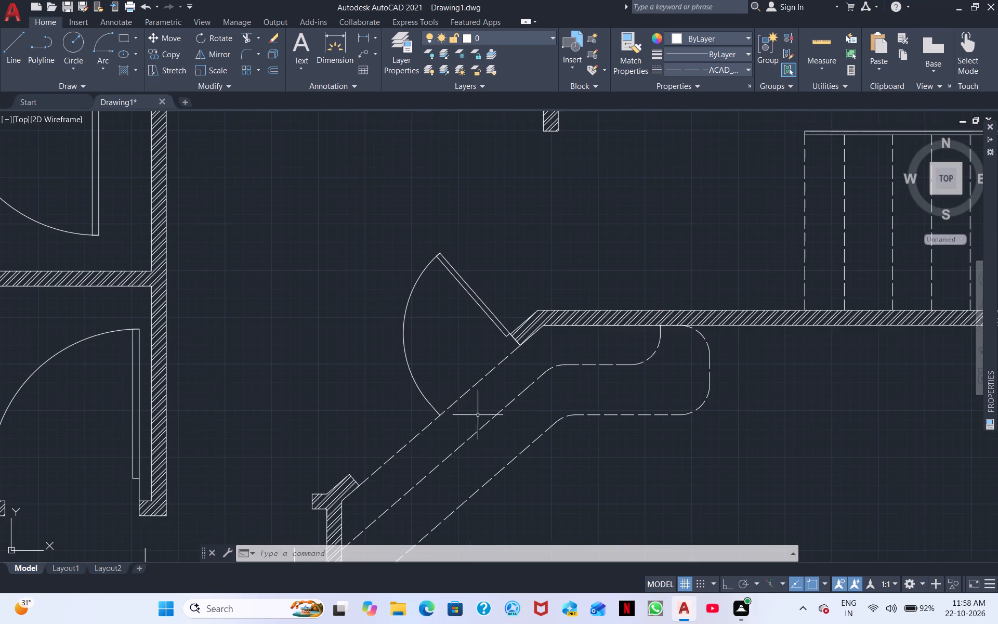
scroll(491, 393, "down", 1)
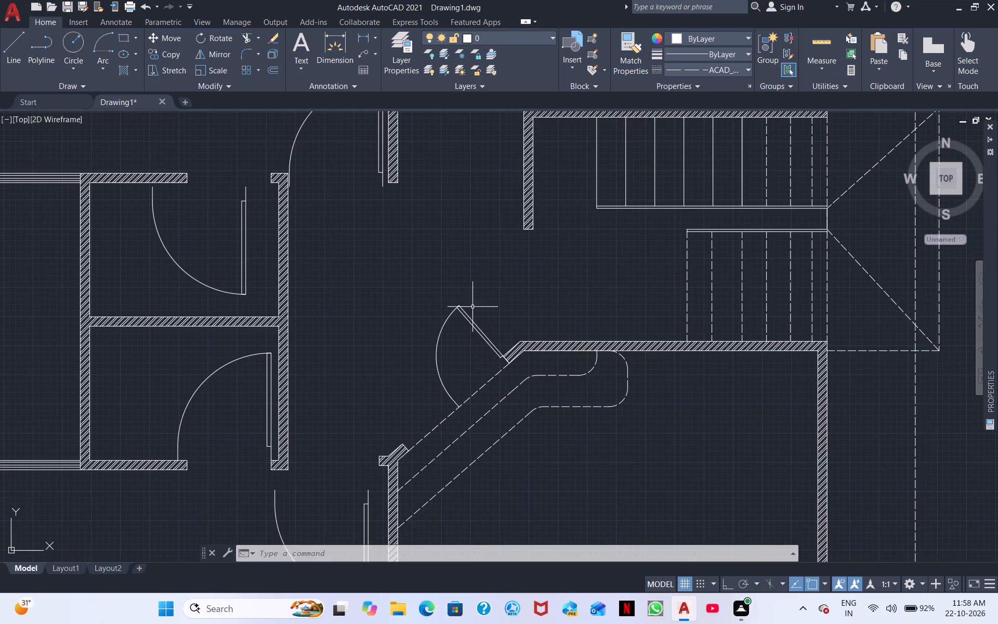
middle_click_drag(475, 298, 490, 360)
scroll(425, 280, "down", 2)
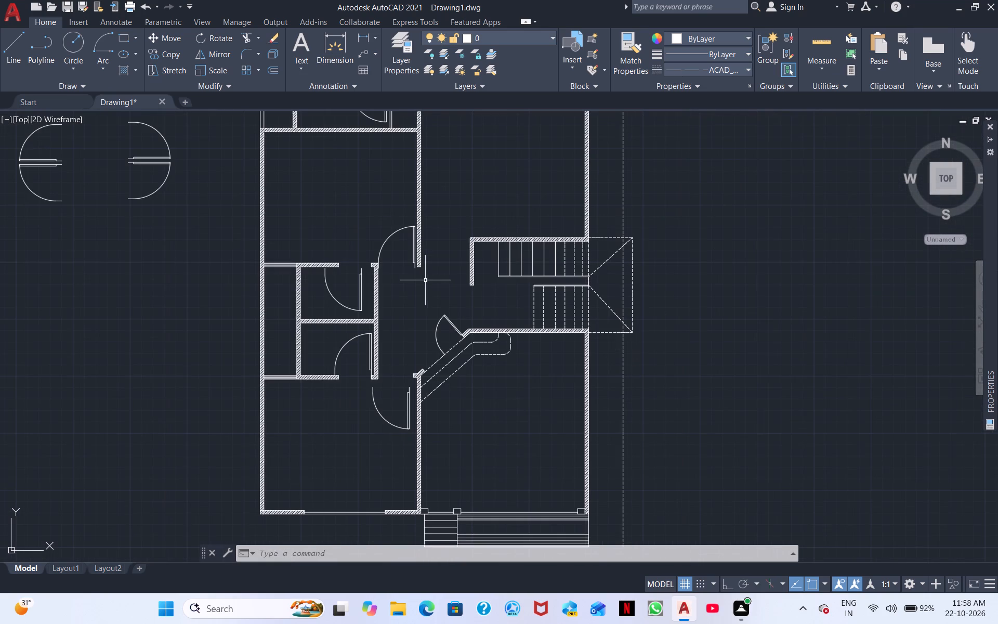
middle_click_drag(375, 313, 506, 377)
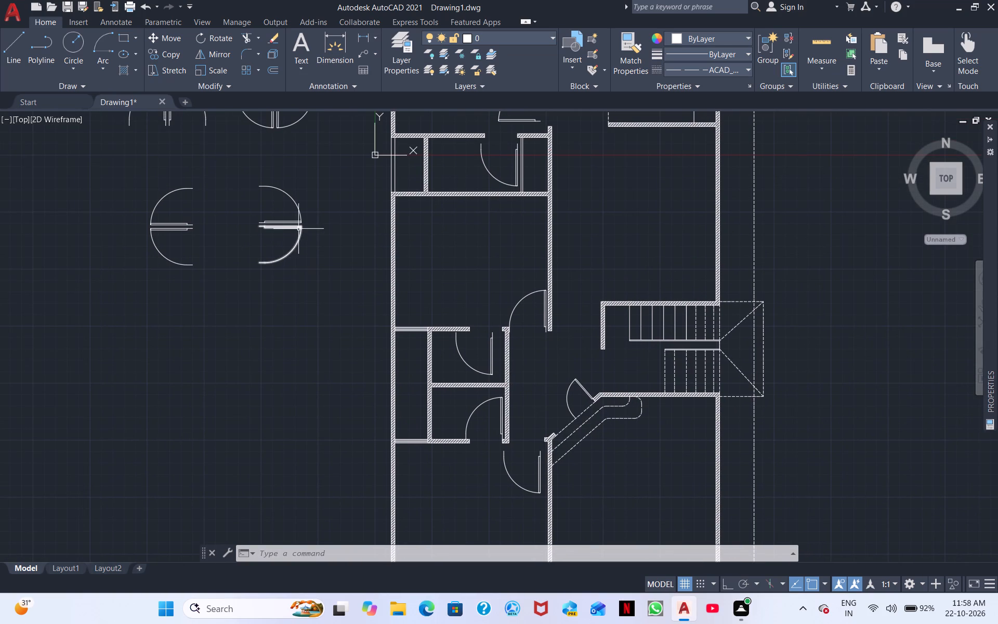
left_click(298, 229)
right_click(319, 244)
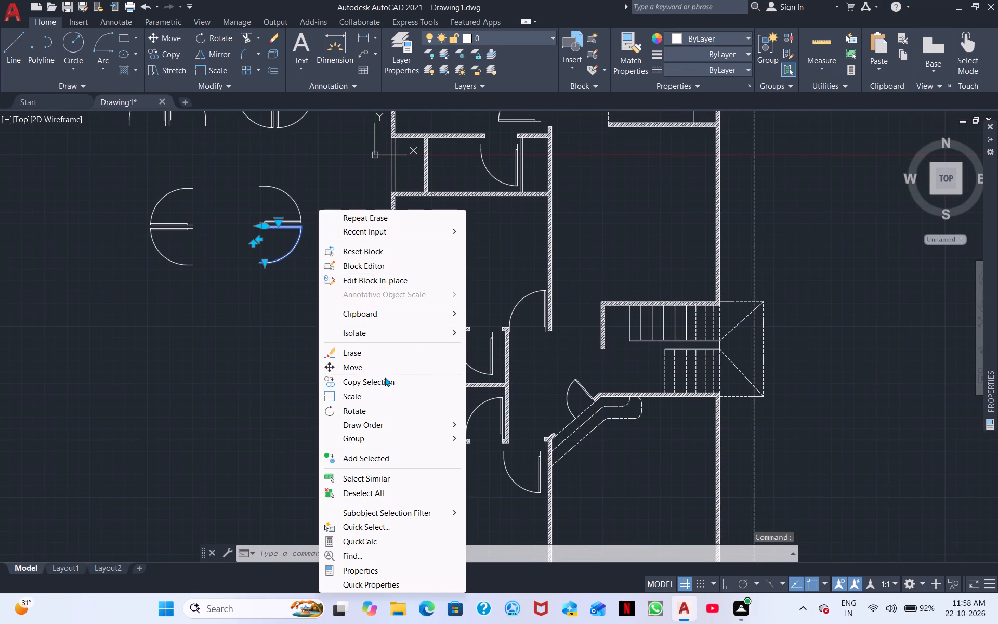
left_click(367, 381)
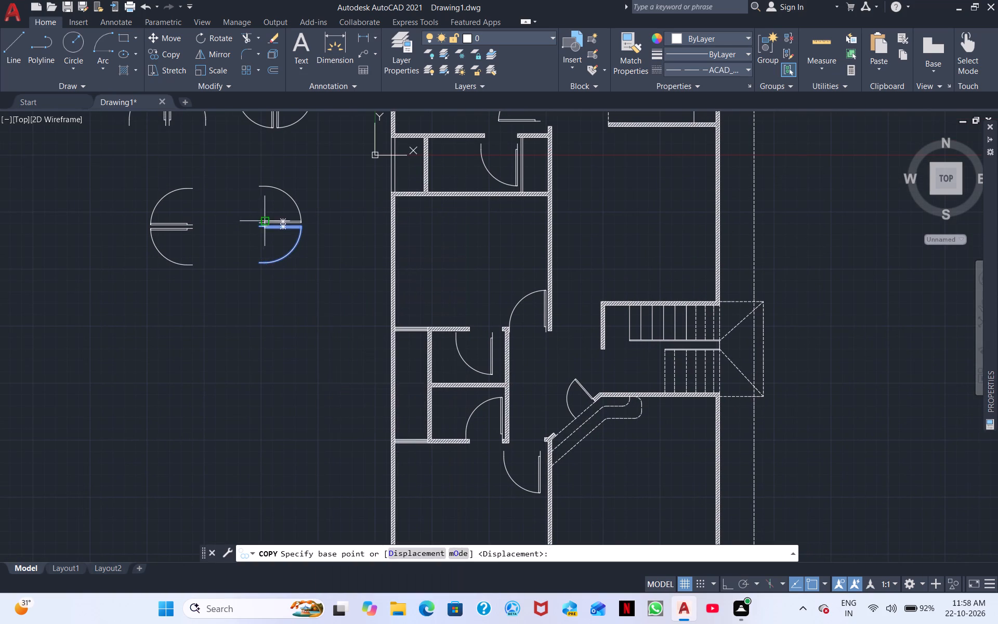
scroll(260, 216, "up", 2)
left_click(259, 238)
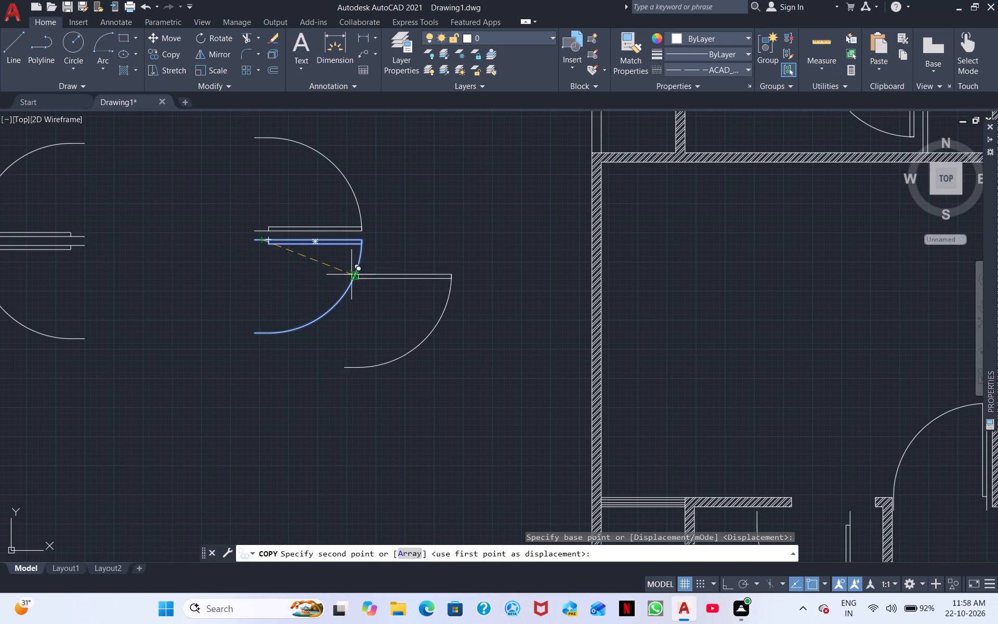
middle_click_drag(701, 345, 374, 309)
middle_click_drag(710, 383, 509, 182)
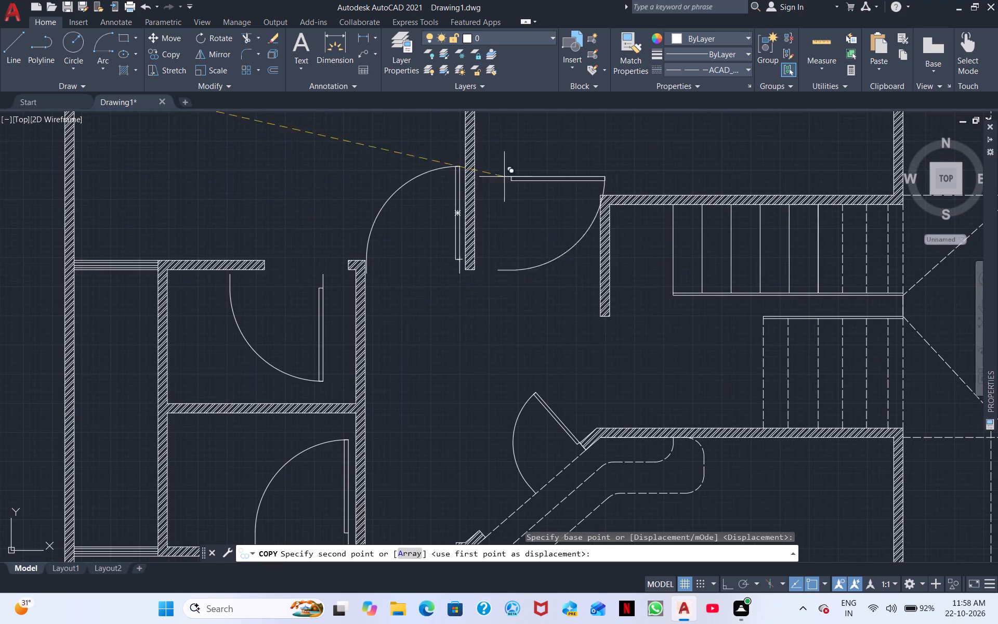
scroll(612, 315, "up", 2)
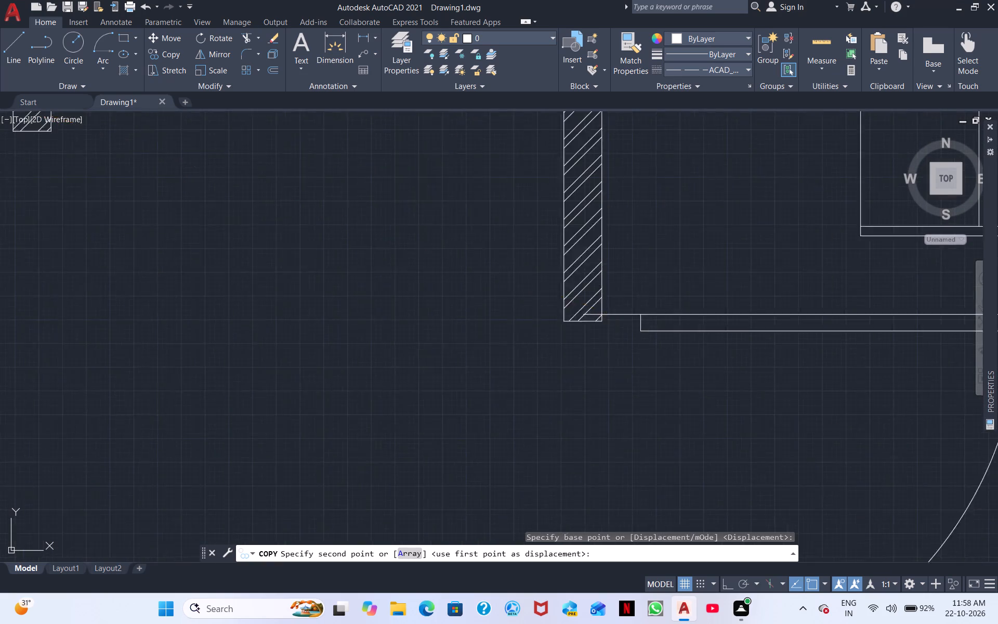
scroll(612, 315, "up", 2)
left_click(566, 323)
scroll(555, 374, "down", 1)
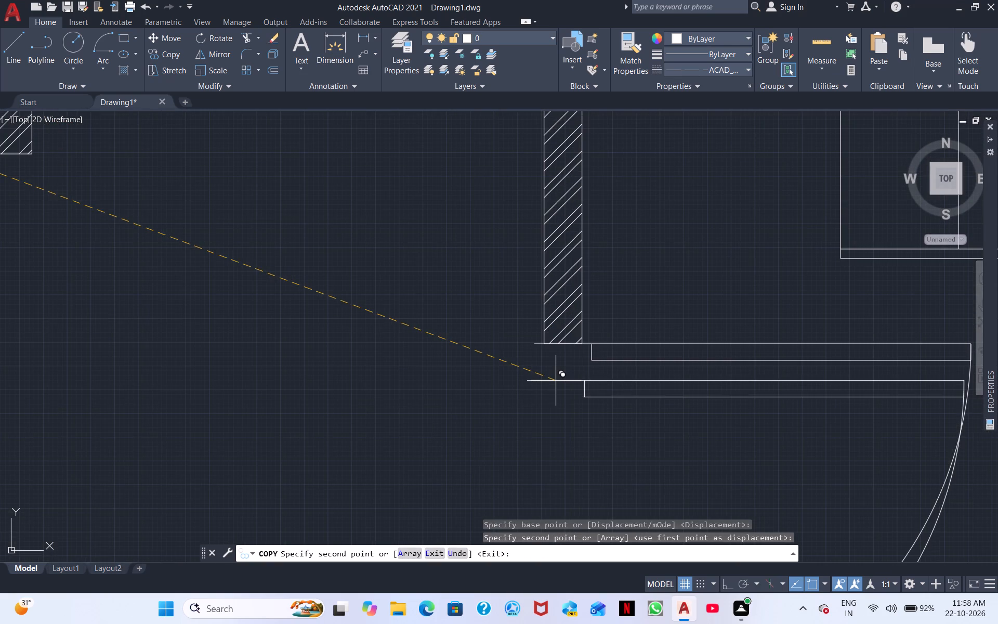
right_click(556, 381)
left_click(575, 392)
Examine the placed doors around the stairs, the diagonal opening and the passage for ones still out of position.
scroll(573, 390, "down", 2)
middle_click_drag(520, 408, 521, 406)
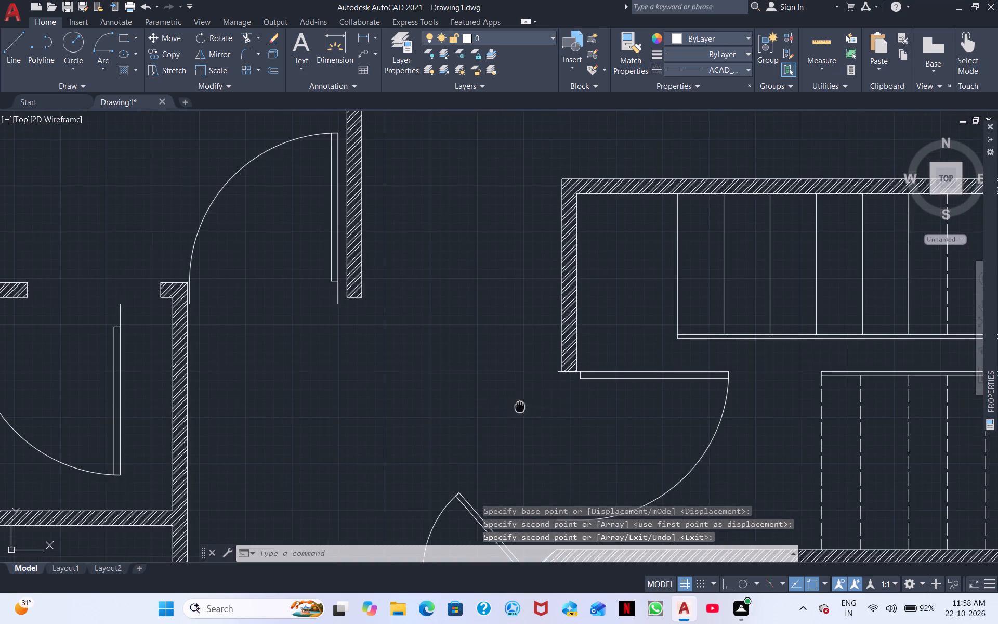
middle_click_drag(521, 406, 576, 273)
middle_click_drag(488, 331, 493, 213)
scroll(488, 238, "down", 1)
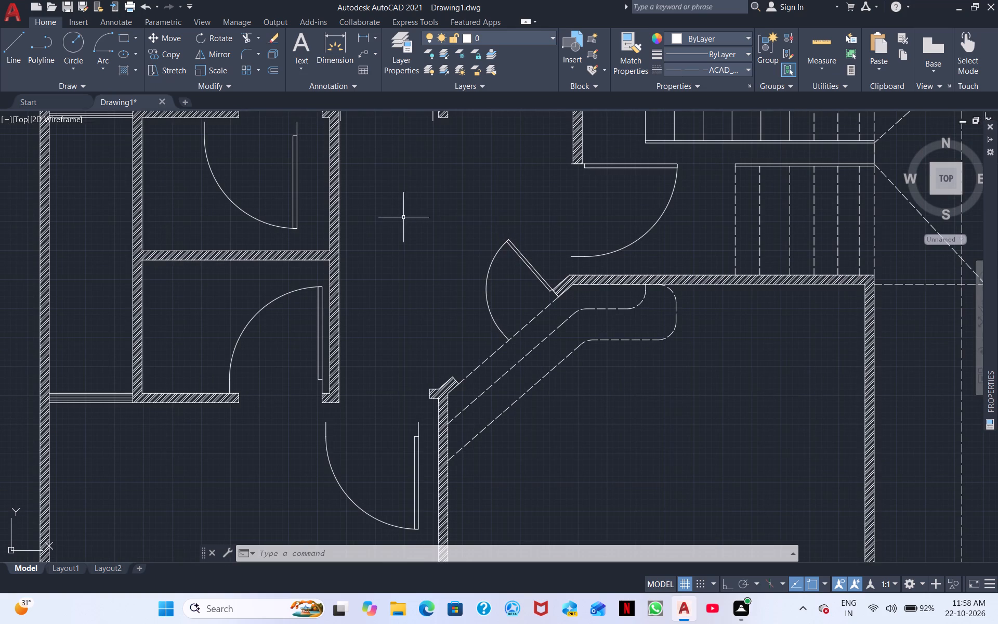
middle_click_drag(403, 231, 403, 293)
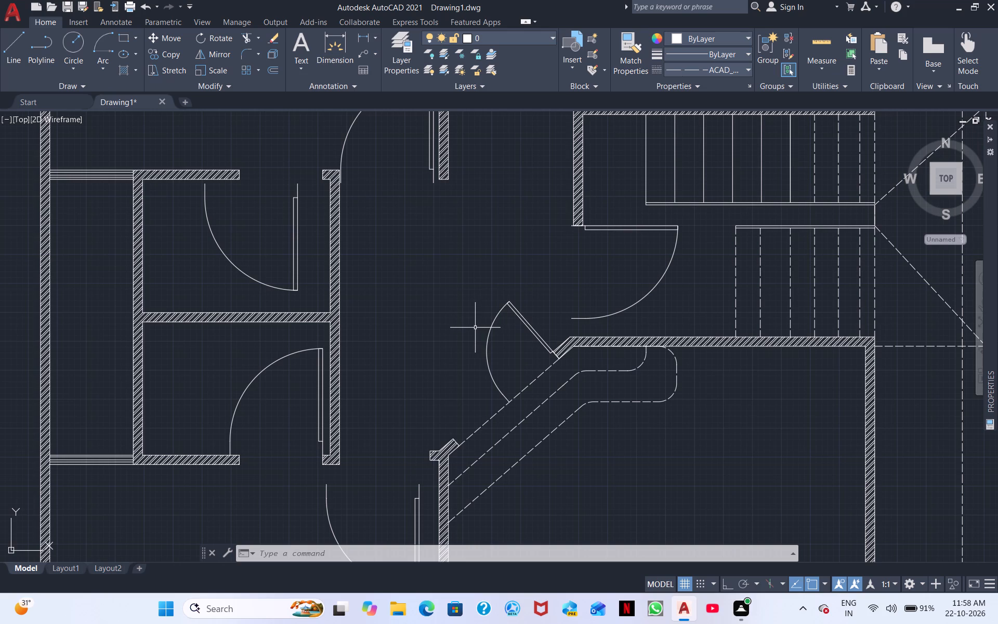
scroll(310, 270, "down", 1)
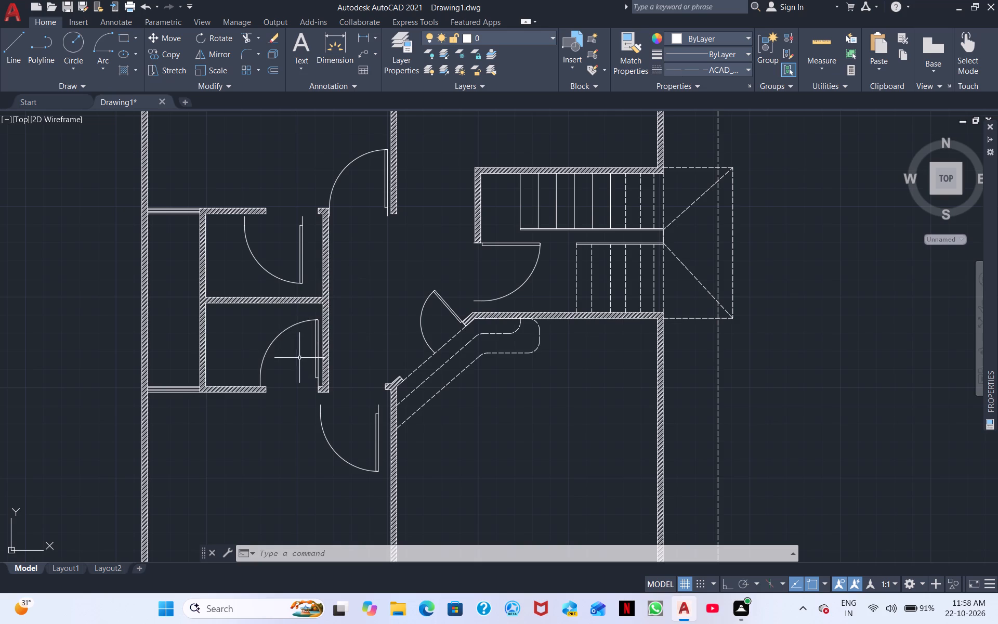
middle_click_drag(291, 392, 408, 355)
scroll(412, 353, "up", 2)
scroll(411, 359, "down", 2)
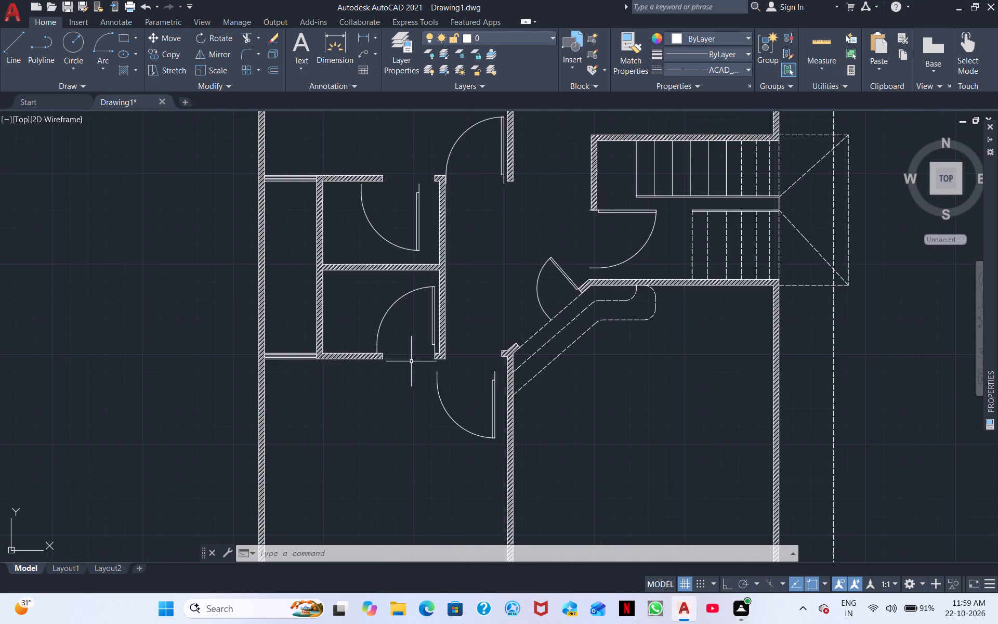
Move the downward-swinging passage door by its hinge end to the upper outer corner of the wall stub below the diagonal opening.
middle_click_drag(411, 370, 447, 162)
middle_click_drag(431, 281, 440, 346)
scroll(470, 305, "up", 1)
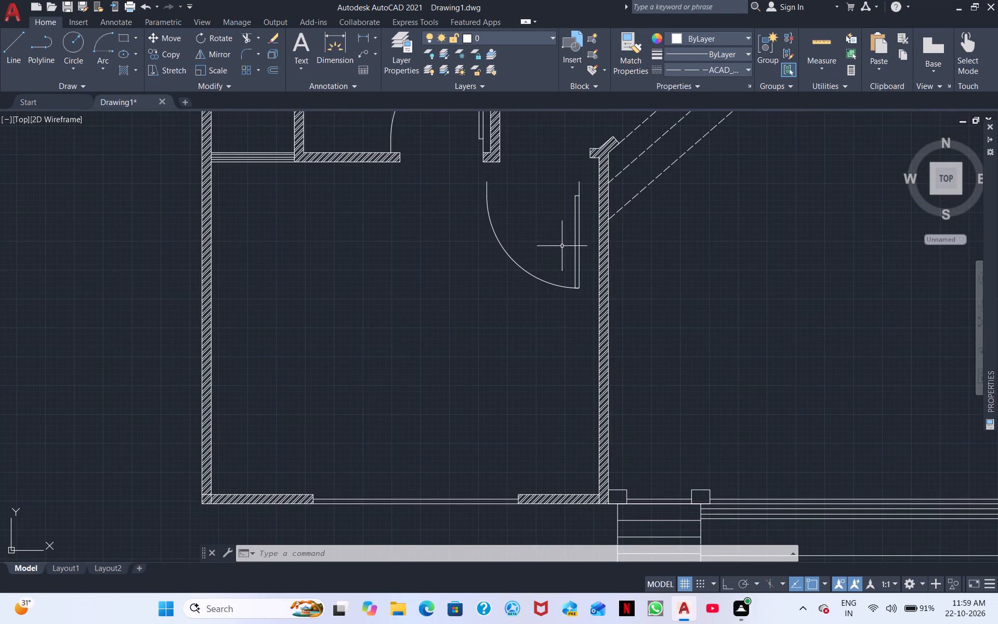
left_click(579, 235)
right_click(550, 240)
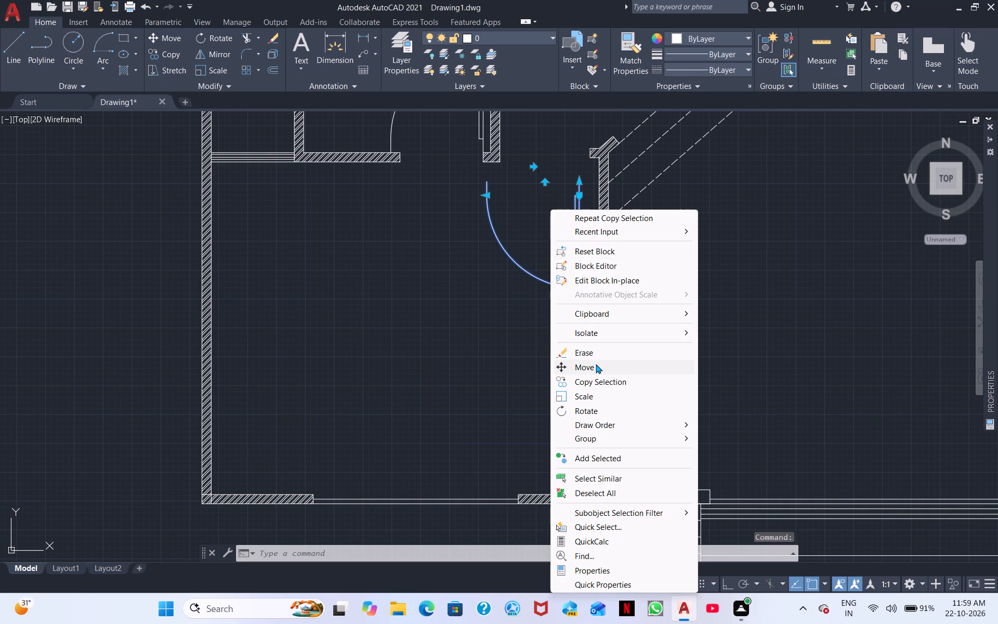
left_click(596, 364)
scroll(616, 148, "up", 2)
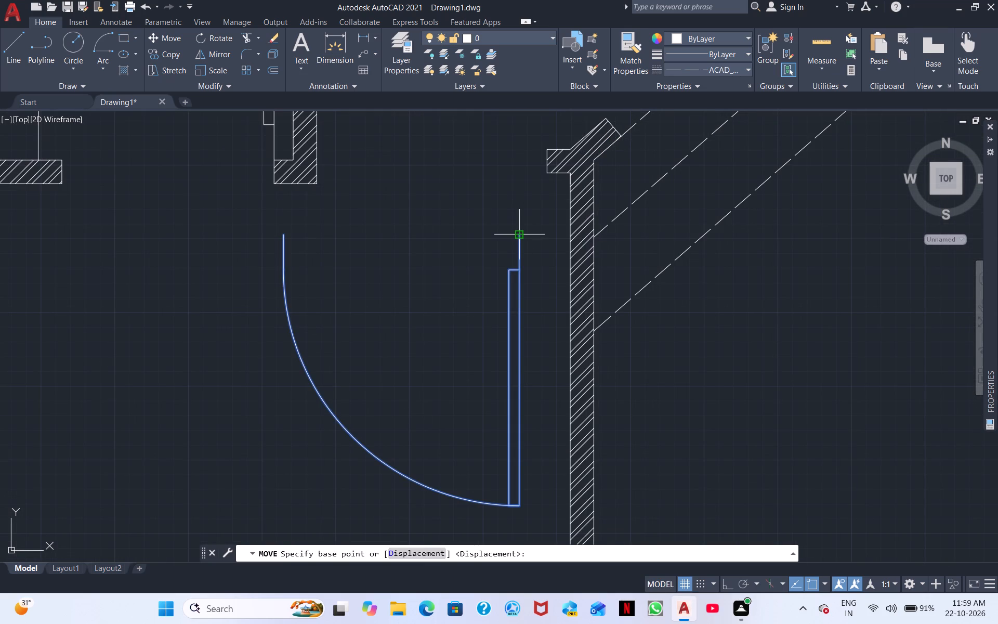
left_click(522, 233)
scroll(544, 154, "up", 3)
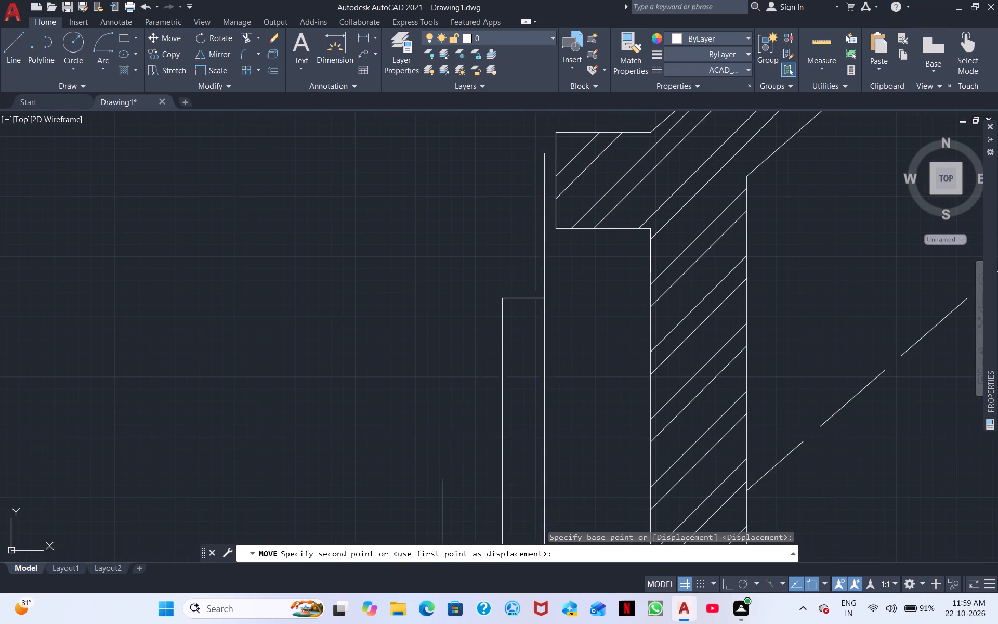
left_click(554, 136)
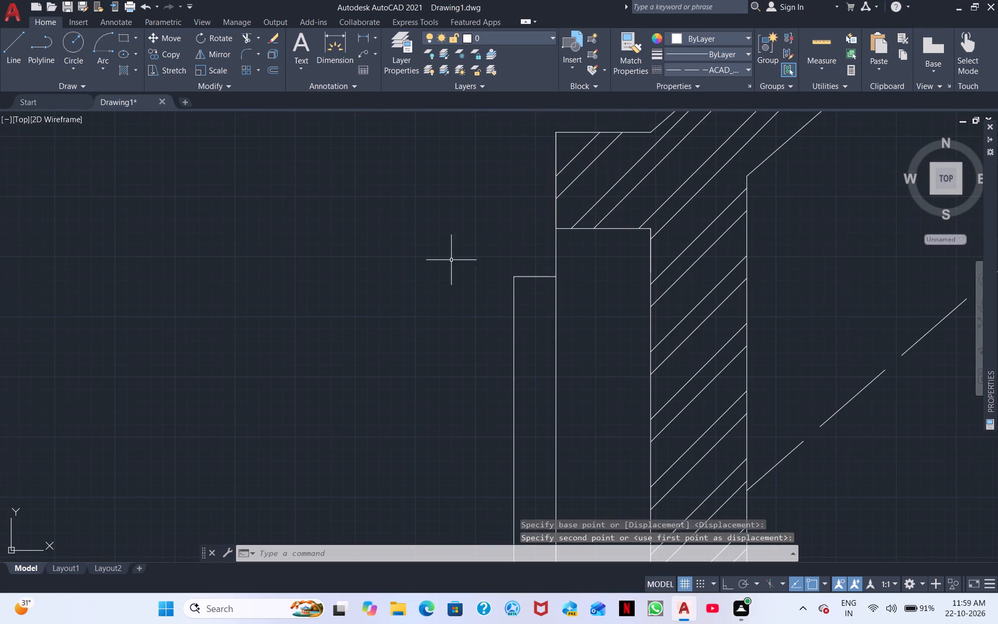
Scale the passage door down about its hinge end so its arc meets the wall face across the opening.
scroll(450, 262, "down", 3)
left_click(468, 370)
right_click(445, 366)
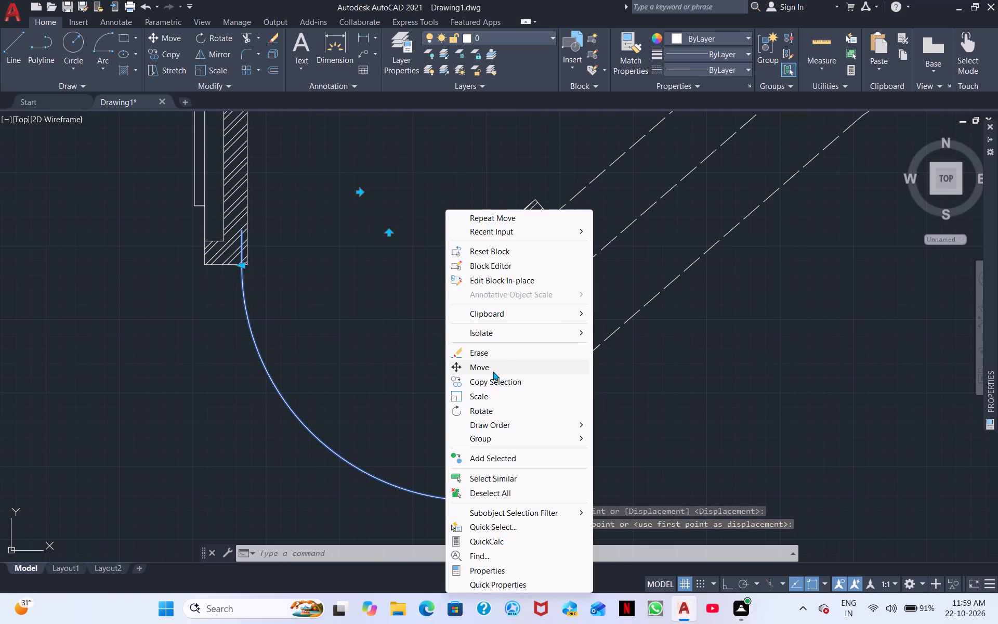
left_click(489, 396)
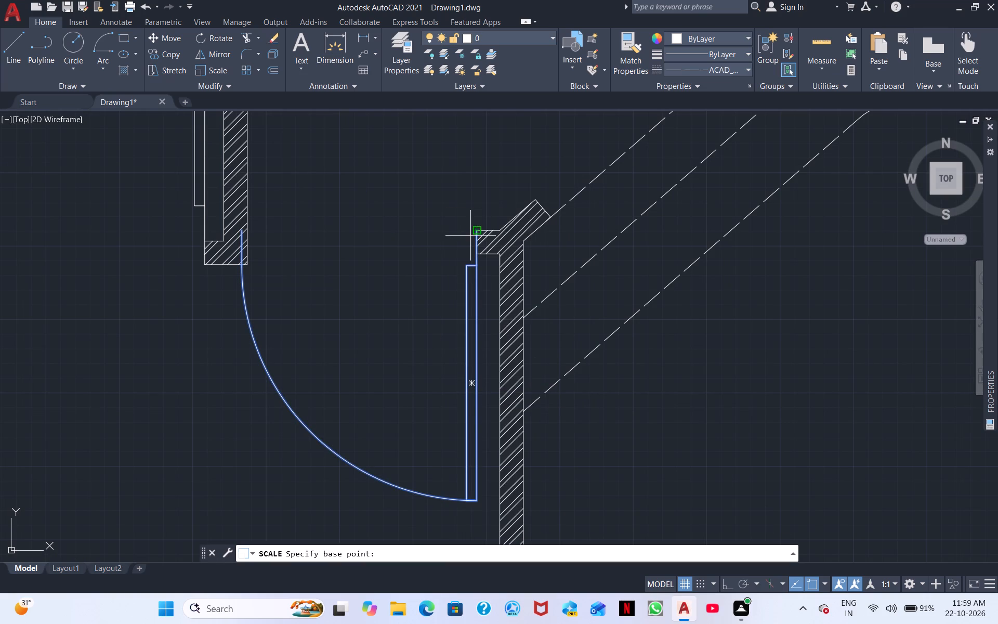
left_click(475, 232)
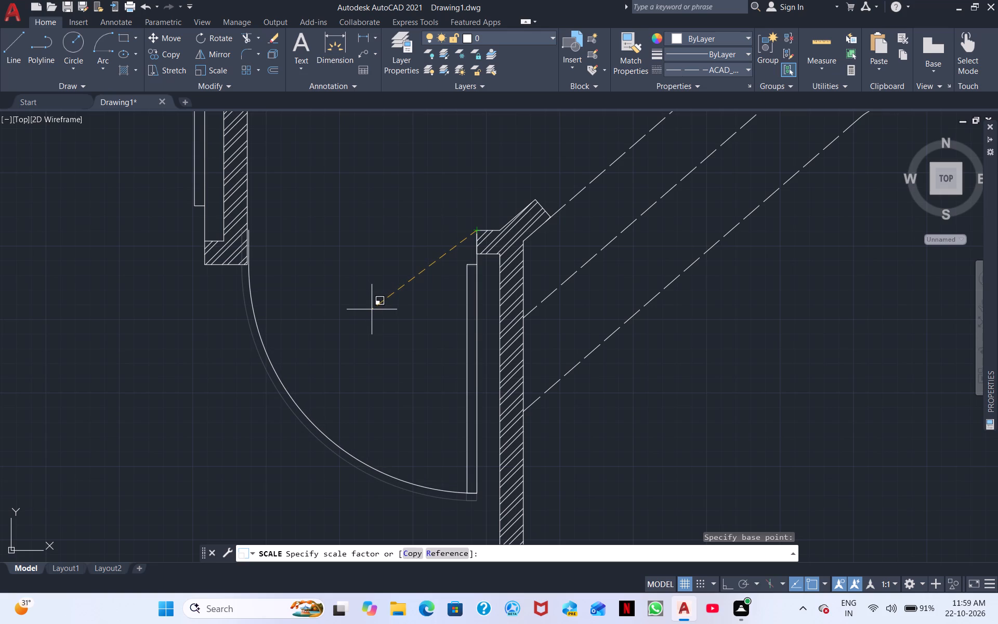
left_click(372, 310)
Move the lower small room's door by its hinge end down to the bottom outer corner of its wall stub.
scroll(345, 303, "down", 2)
middle_click_drag(268, 348, 352, 346)
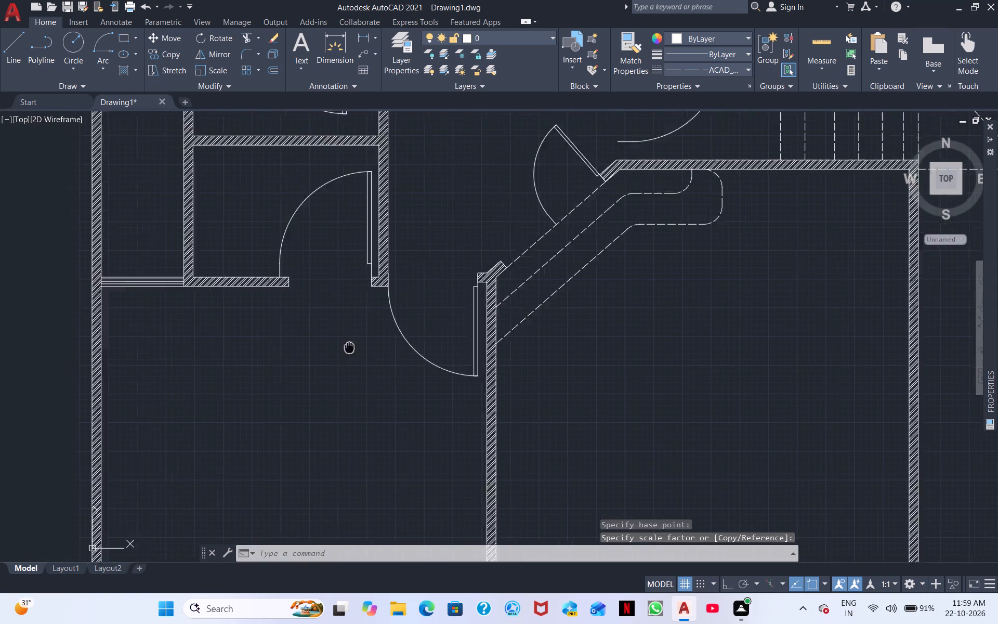
middle_click_drag(352, 346, 475, 335)
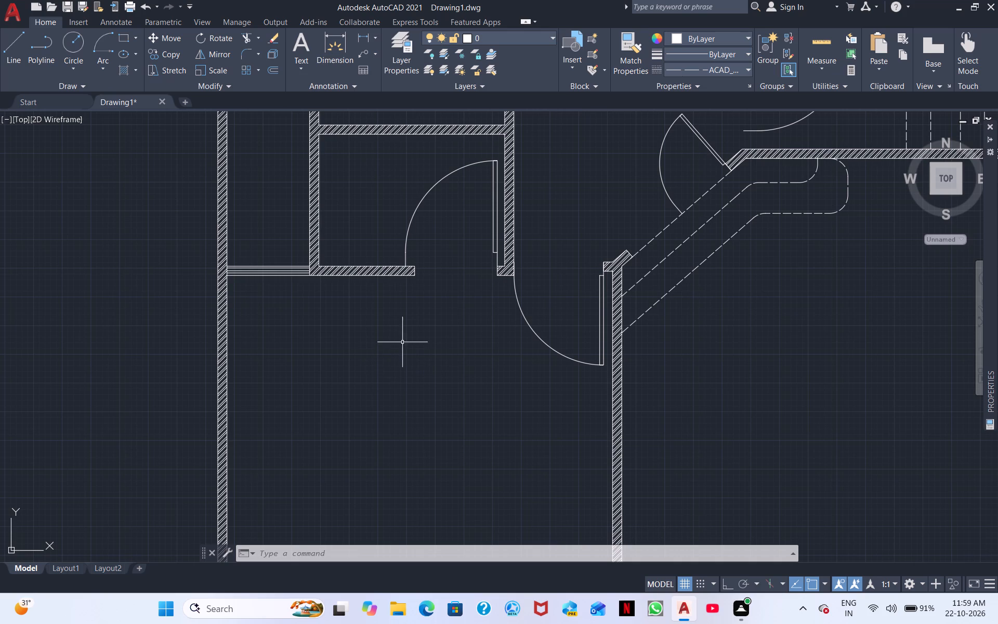
middle_click_drag(472, 310, 424, 370)
scroll(424, 329, "up", 2)
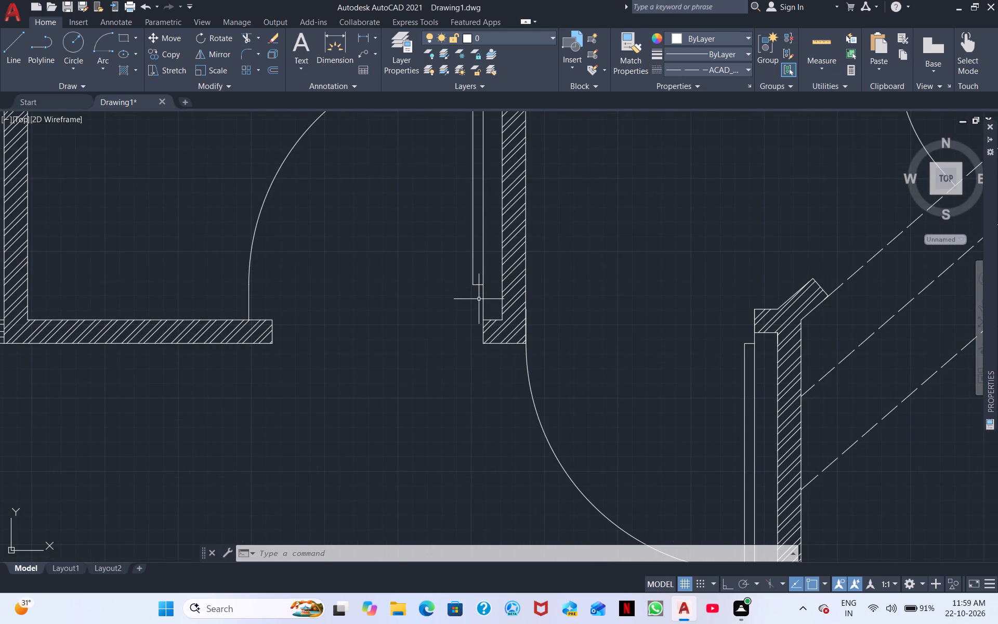
left_click(484, 295)
right_click(484, 295)
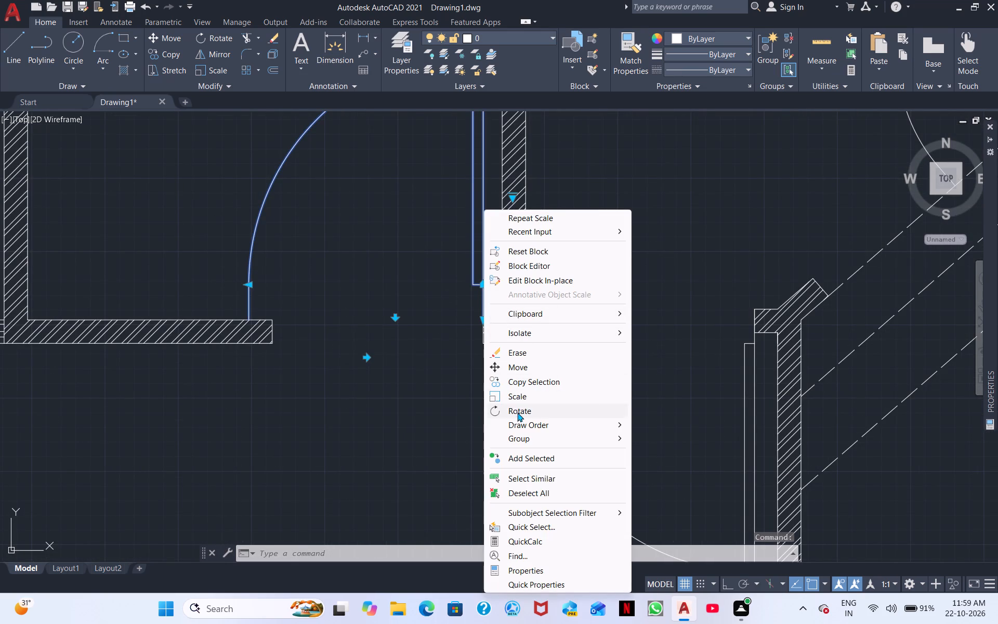
left_click(531, 371)
scroll(504, 346, "up", 2)
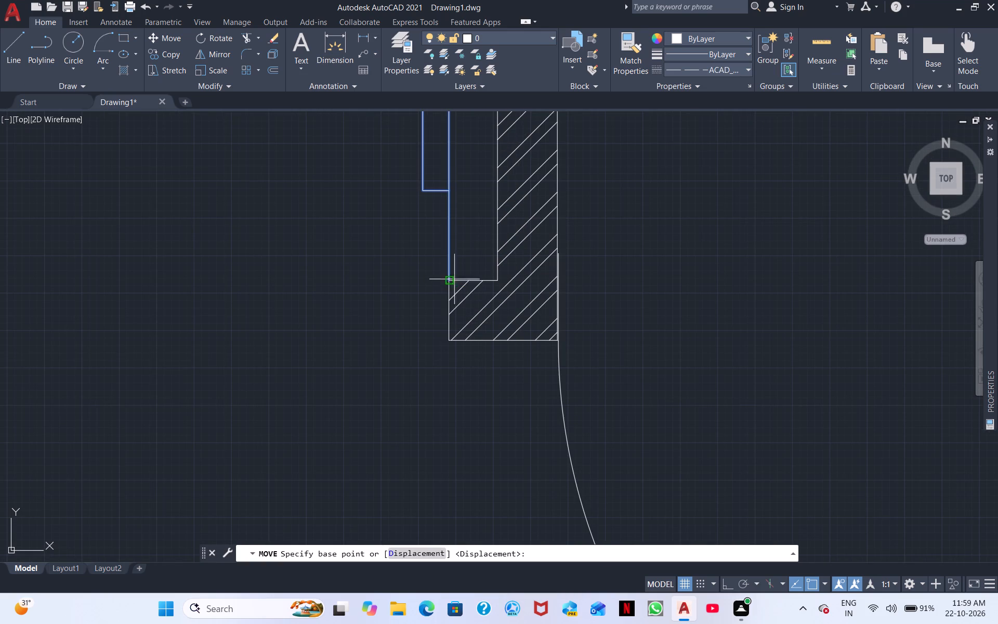
left_click(452, 278)
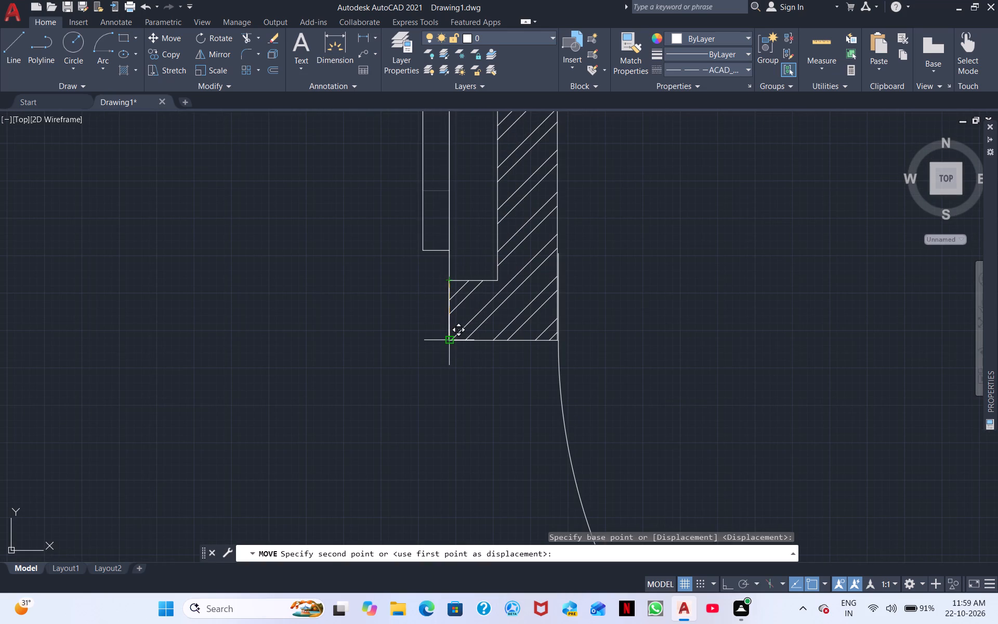
left_click(445, 343)
Scale the lower small room's door down about its hinge end so its arc meets the opposite wall end.
scroll(413, 343, "down", 1)
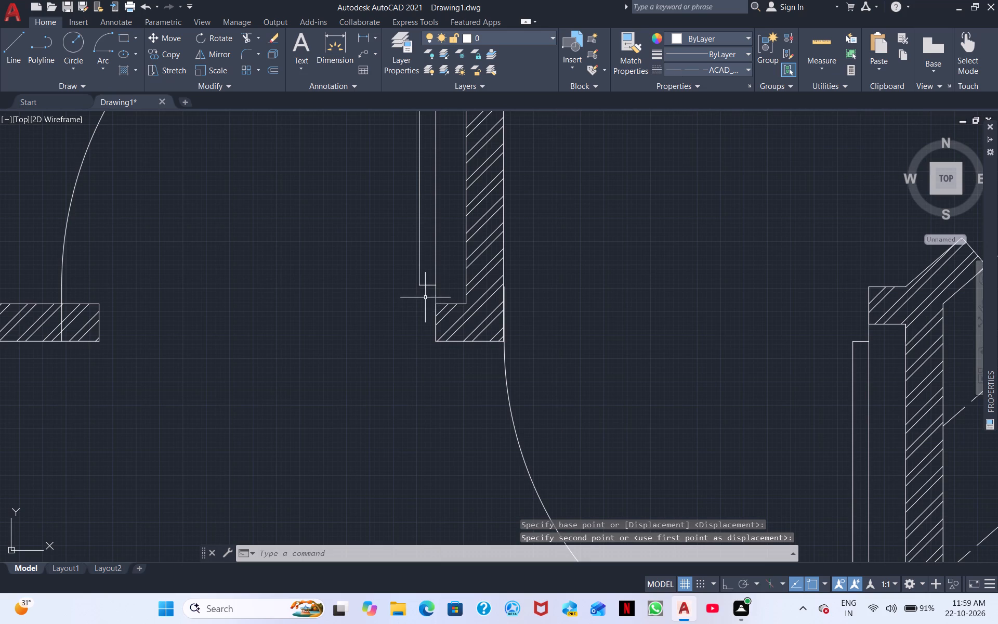
left_click(432, 290)
left_click(422, 271)
right_click(417, 274)
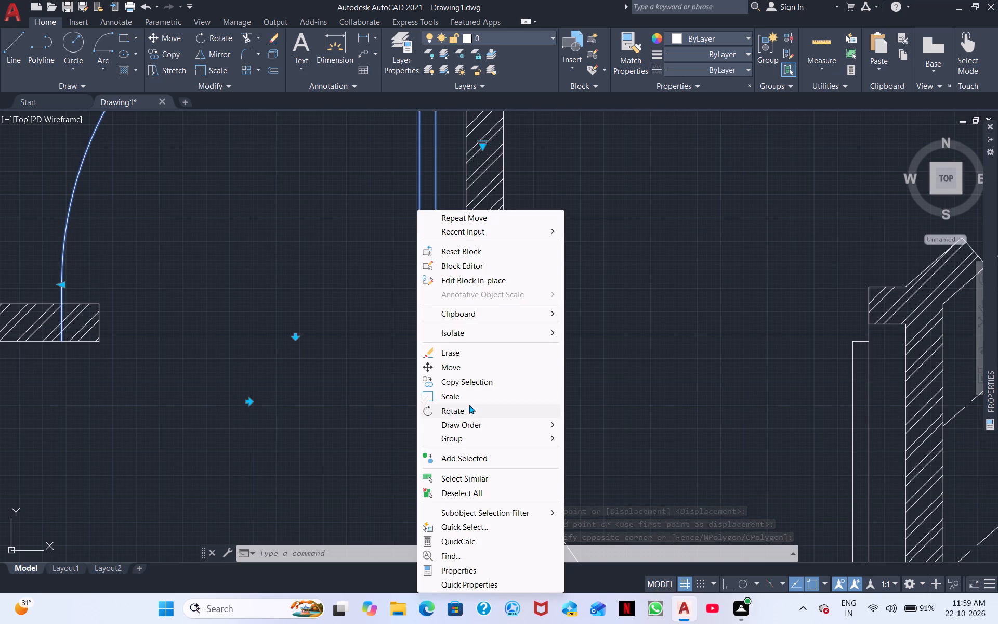
left_click(468, 398)
scroll(442, 385, "up", 1)
scroll(437, 386, "down", 2)
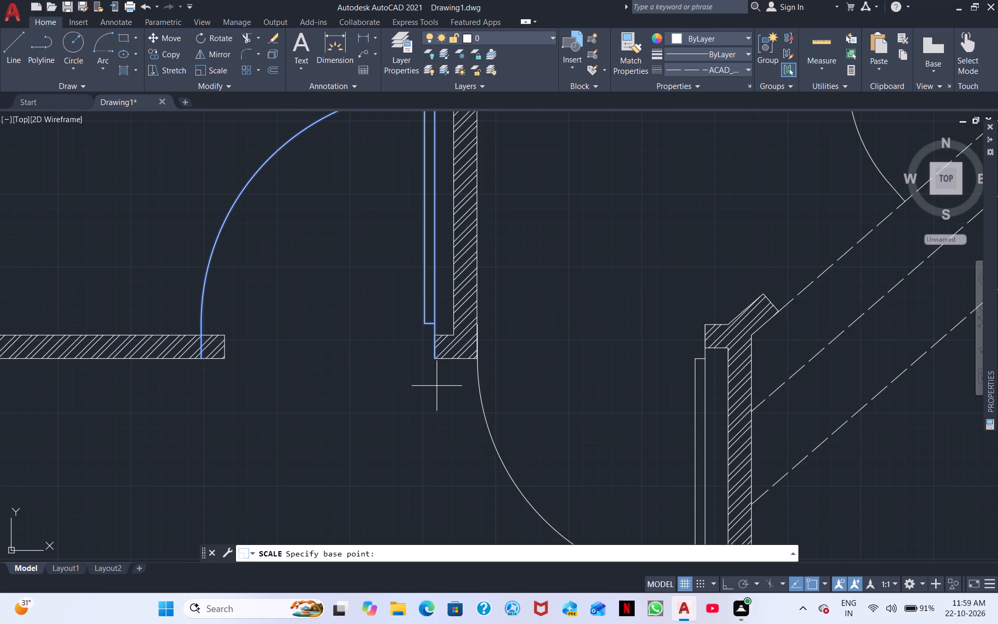
middle_click_drag(421, 386, 472, 383)
left_click(485, 358)
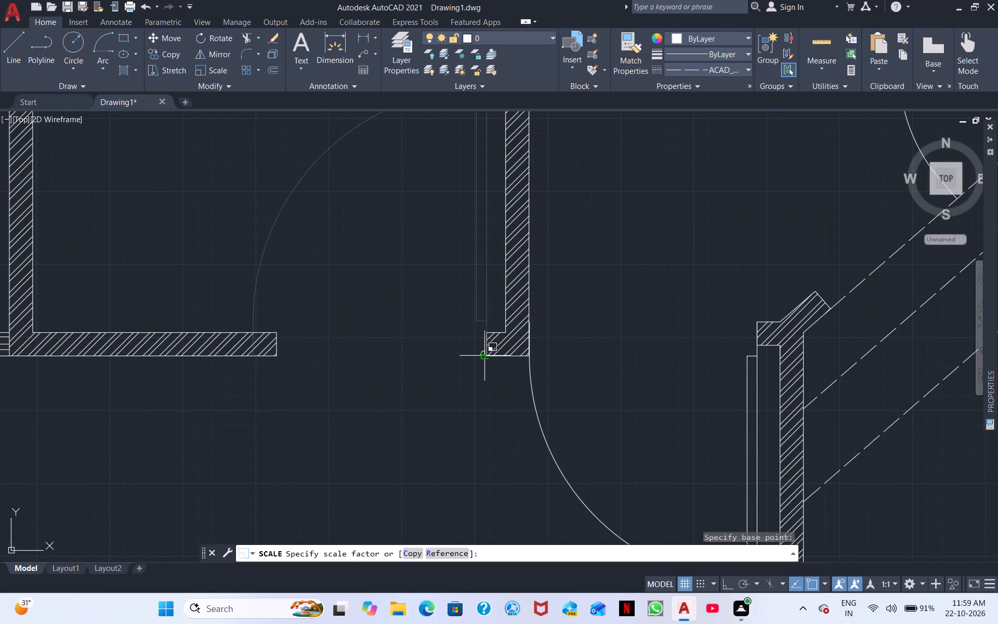
left_click(367, 384)
Move the upper small room's door by its hinge end to the top outer corner of the wall stub beside its opening.
scroll(367, 384, "down", 2)
middle_click_drag(400, 343, 397, 445)
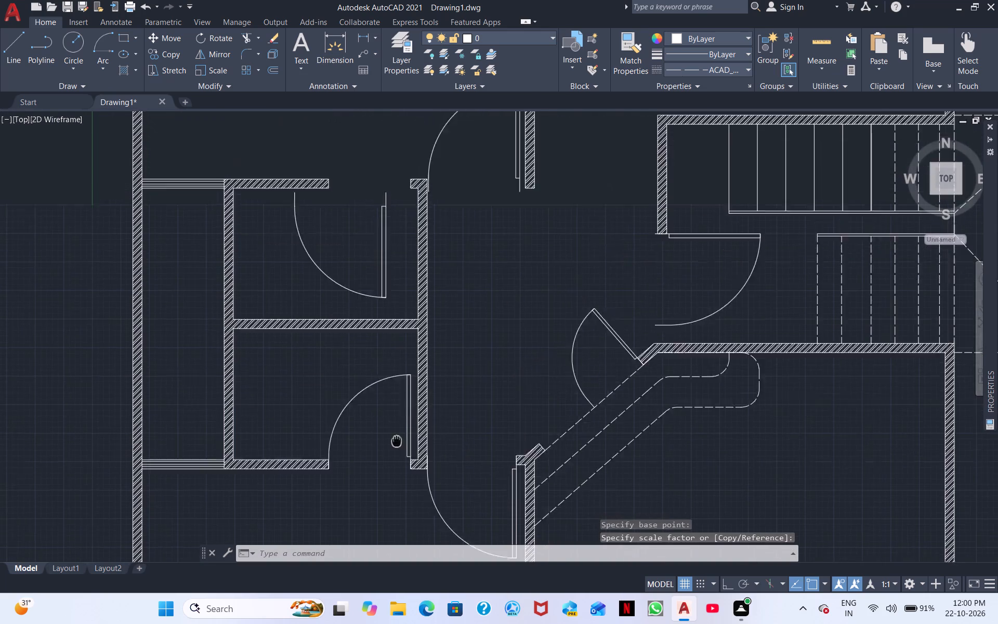
middle_click_drag(397, 445, 394, 487)
left_click(399, 330)
left_click(364, 304)
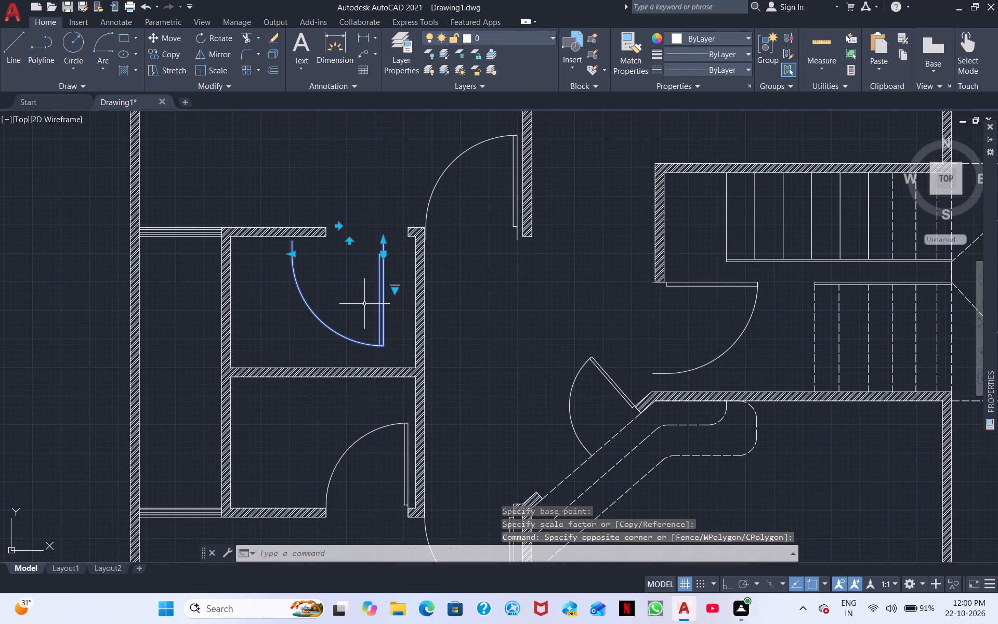
right_click(364, 304)
left_click(402, 371)
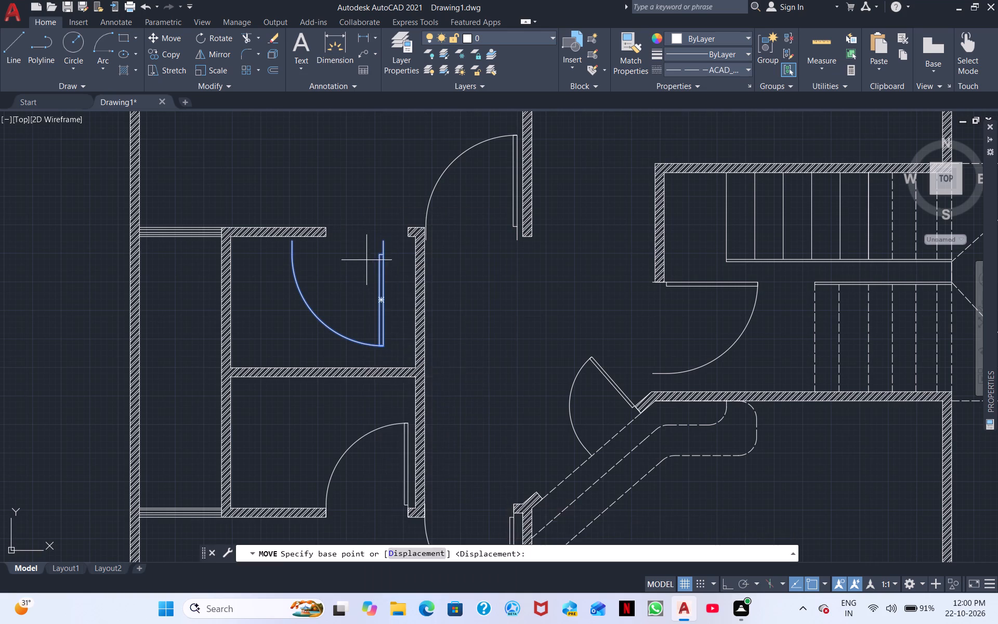
scroll(366, 259, "up", 2)
left_click(403, 213)
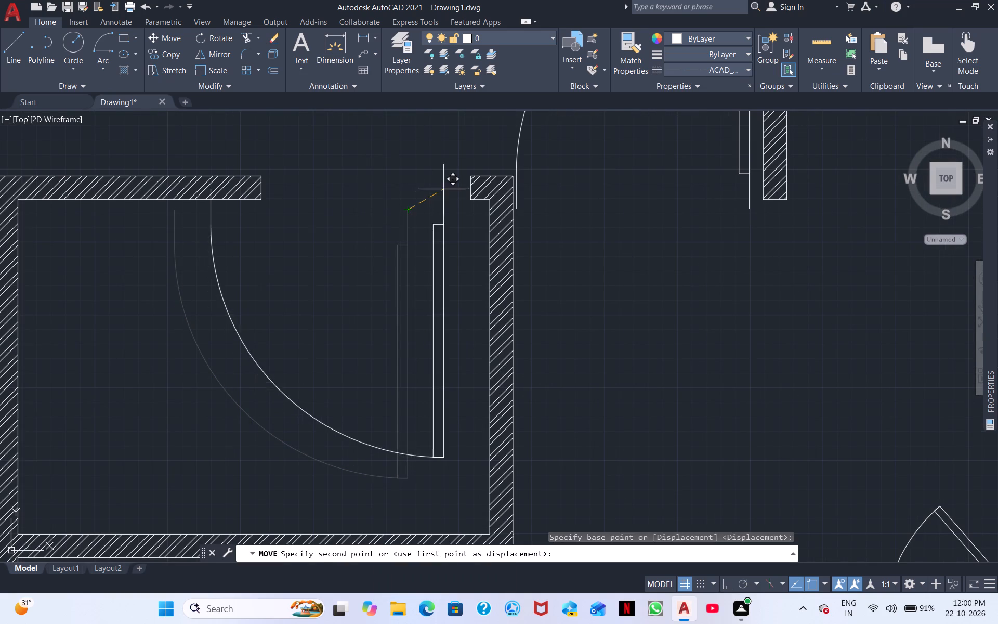
left_click(468, 172)
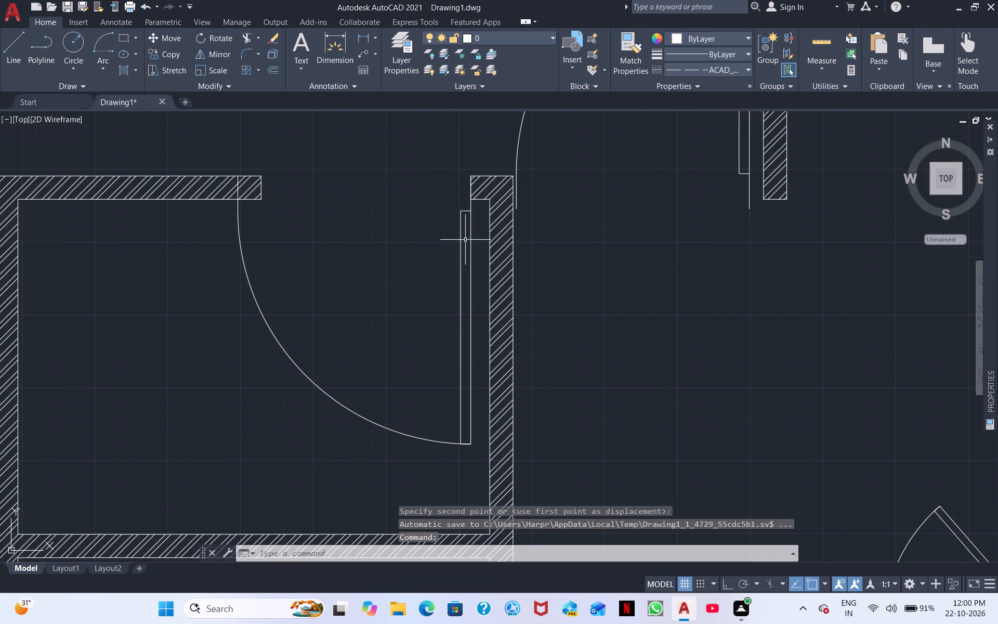
Scale the upper small room's door down about its hinge end so its arc meets the opposite wall end.
left_click(474, 242)
left_click(455, 242)
right_click_drag(449, 242, 439, 249)
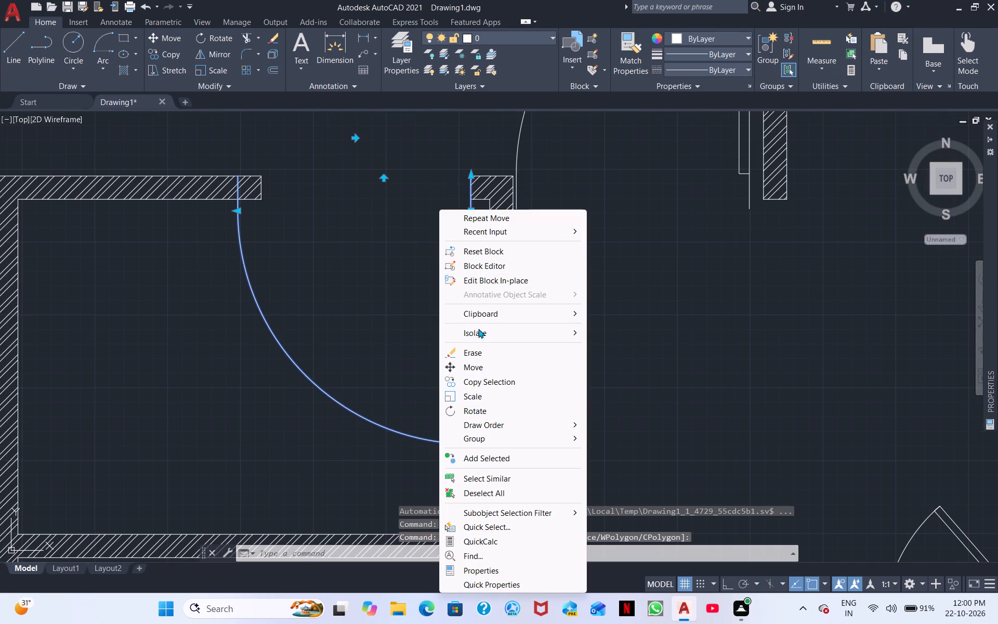
left_click(473, 397)
left_click(472, 179)
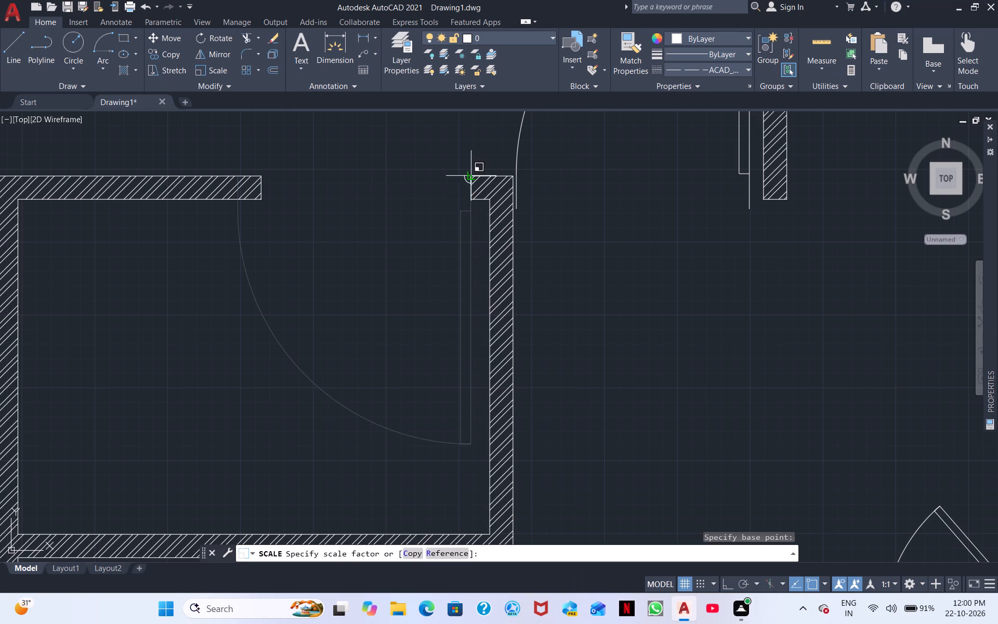
left_click(382, 258)
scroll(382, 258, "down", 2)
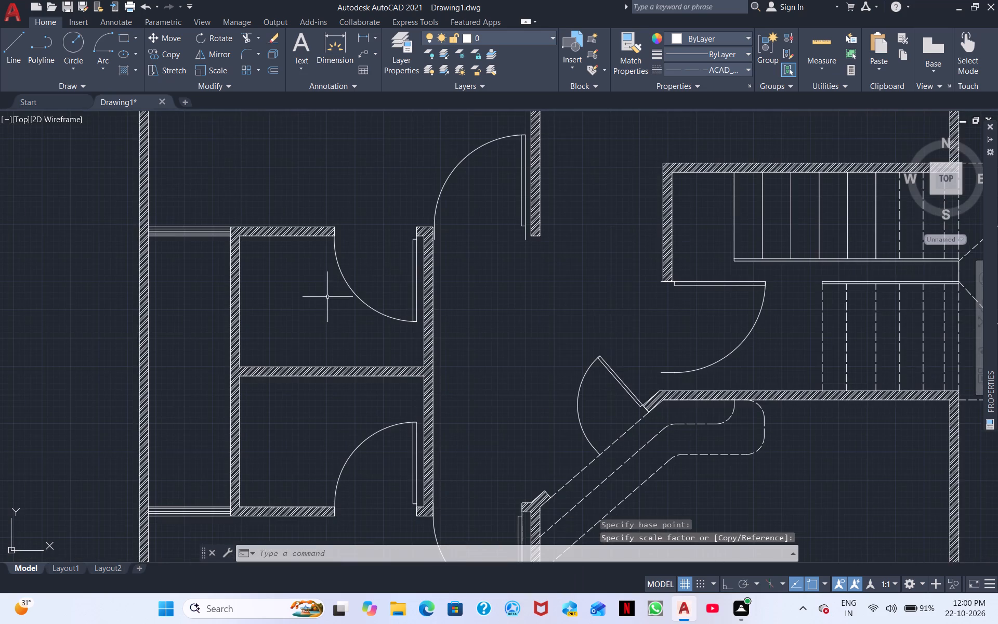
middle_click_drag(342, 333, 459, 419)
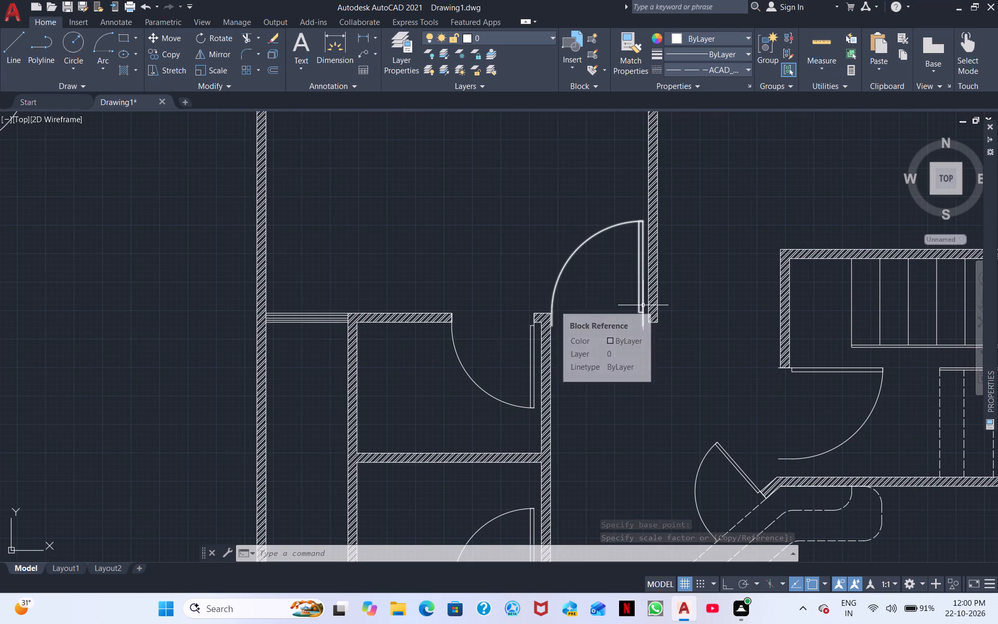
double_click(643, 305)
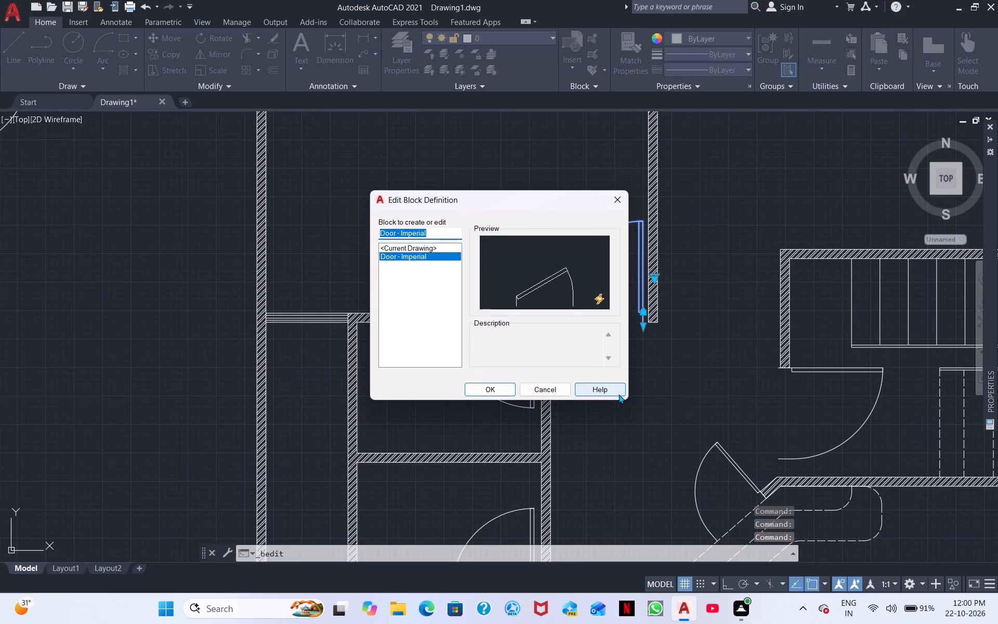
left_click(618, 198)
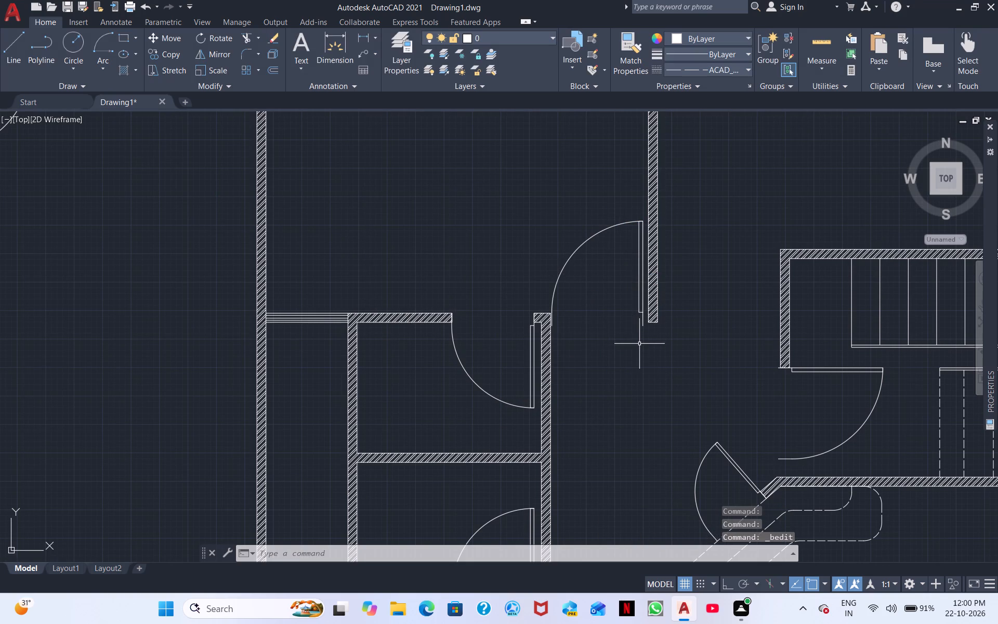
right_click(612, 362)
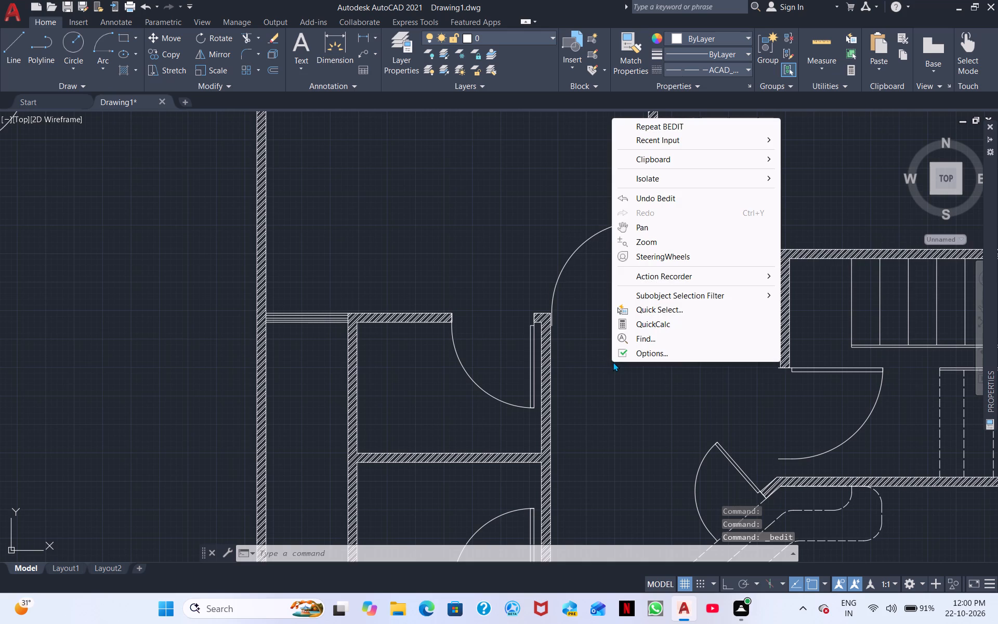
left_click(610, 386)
Move the door above the two small rooms by its hinge end to the bottom left corner of the vertical wall end.
left_click(640, 304)
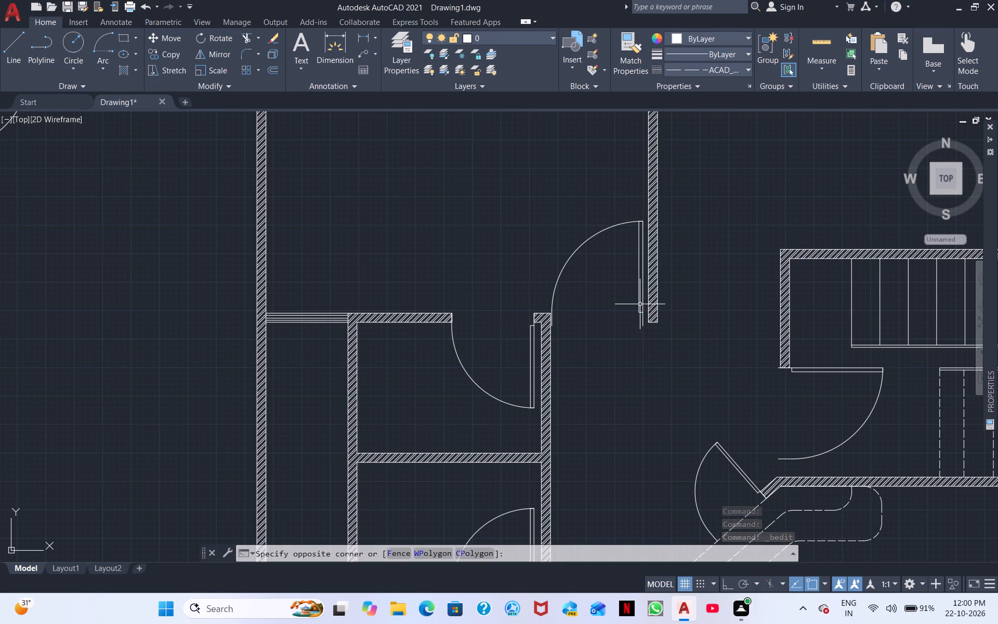
left_click(641, 314)
right_click(621, 369)
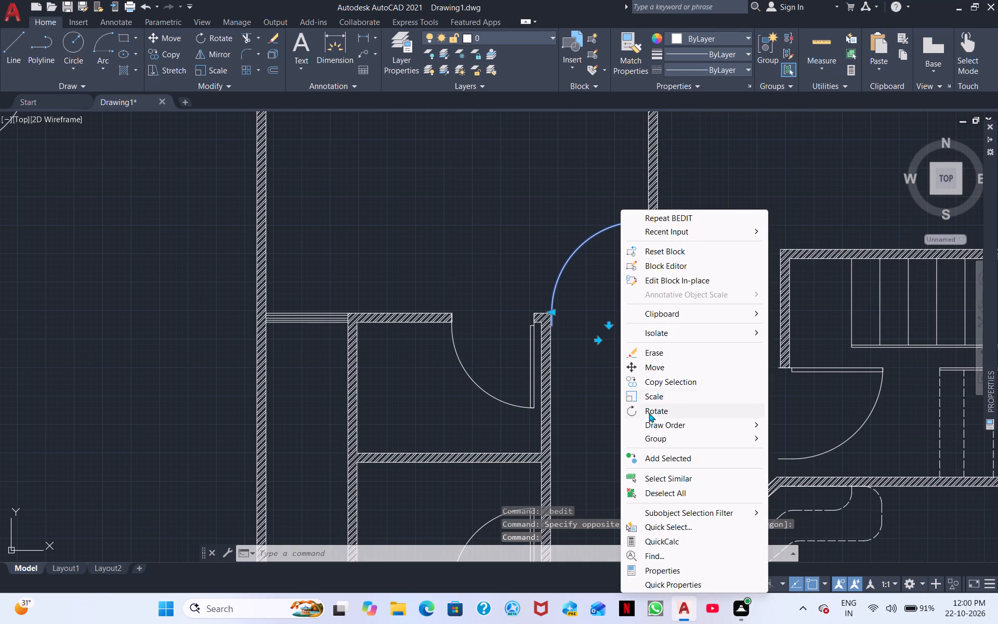
left_click(664, 367)
scroll(650, 355, "up", 3)
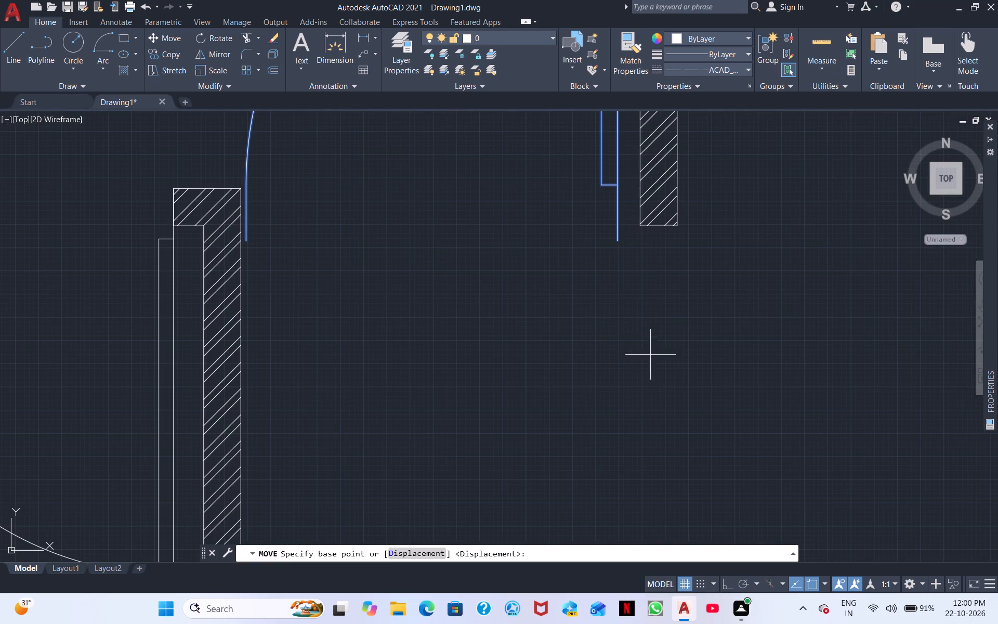
left_click(623, 239)
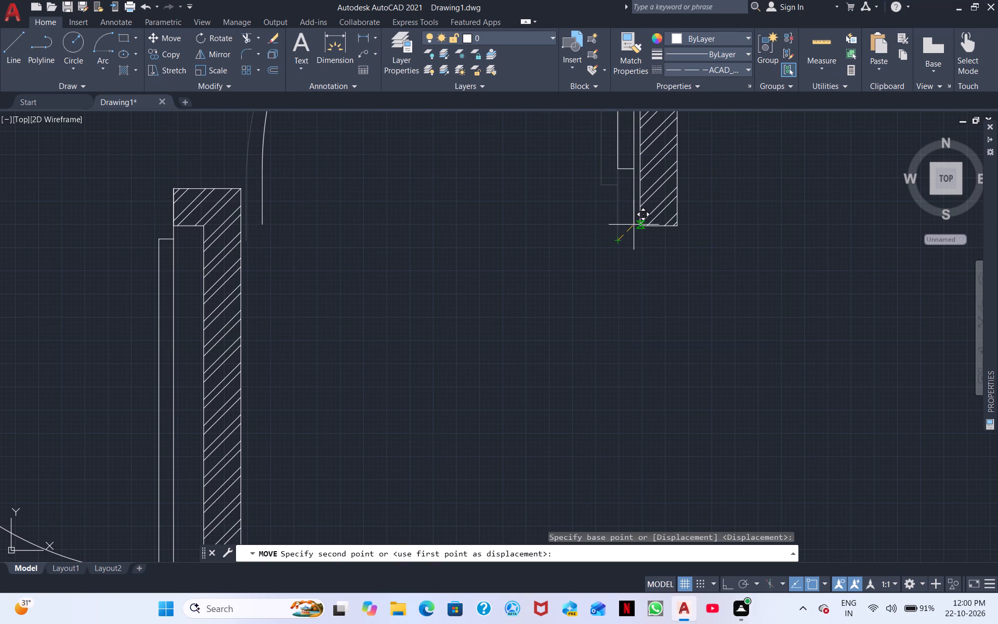
scroll(597, 240, "down", 3)
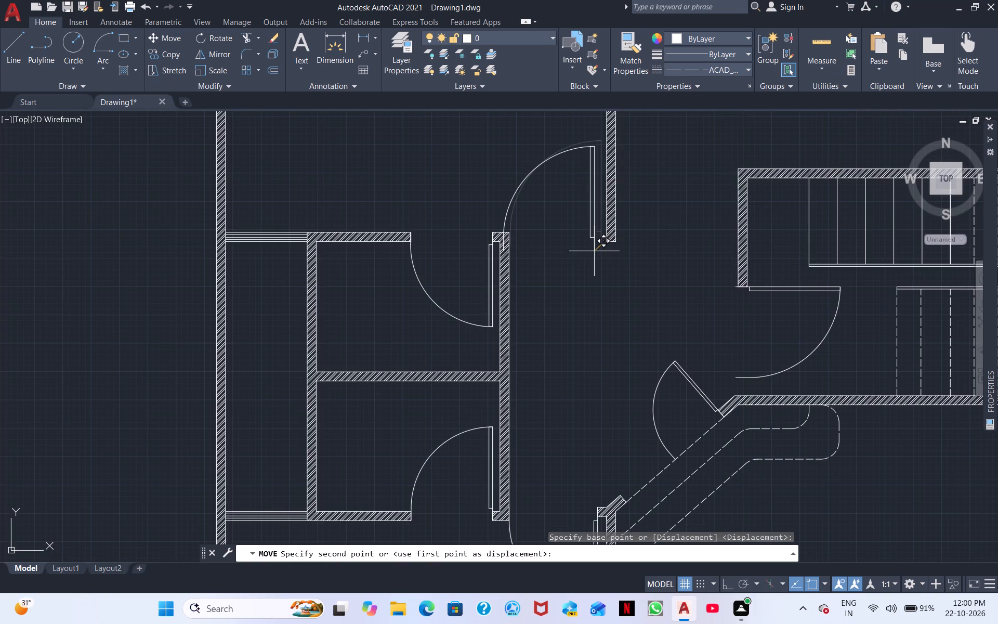
scroll(594, 251, "down", 2)
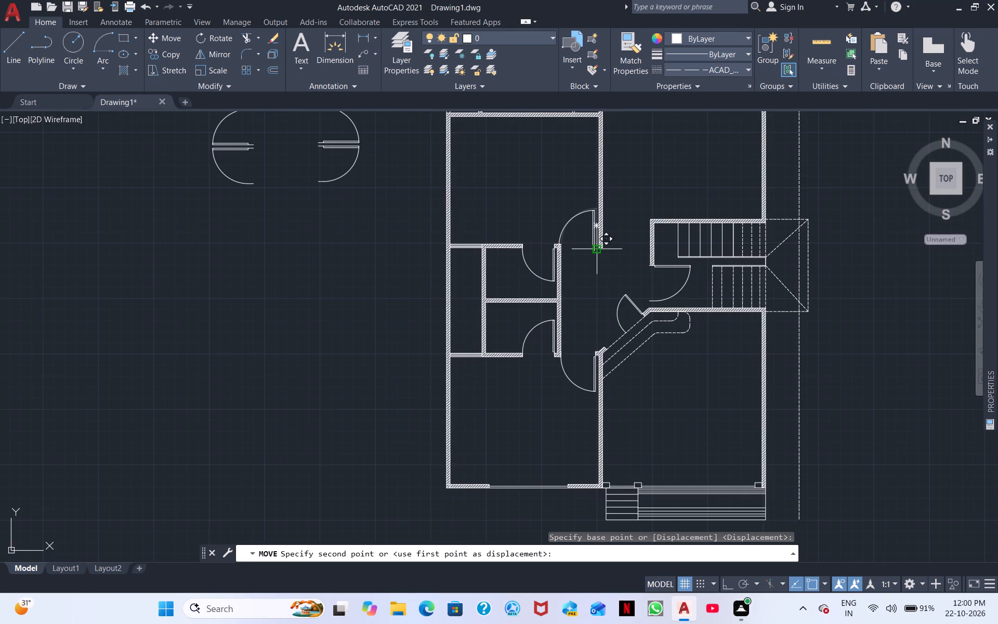
scroll(594, 253, "down", 1)
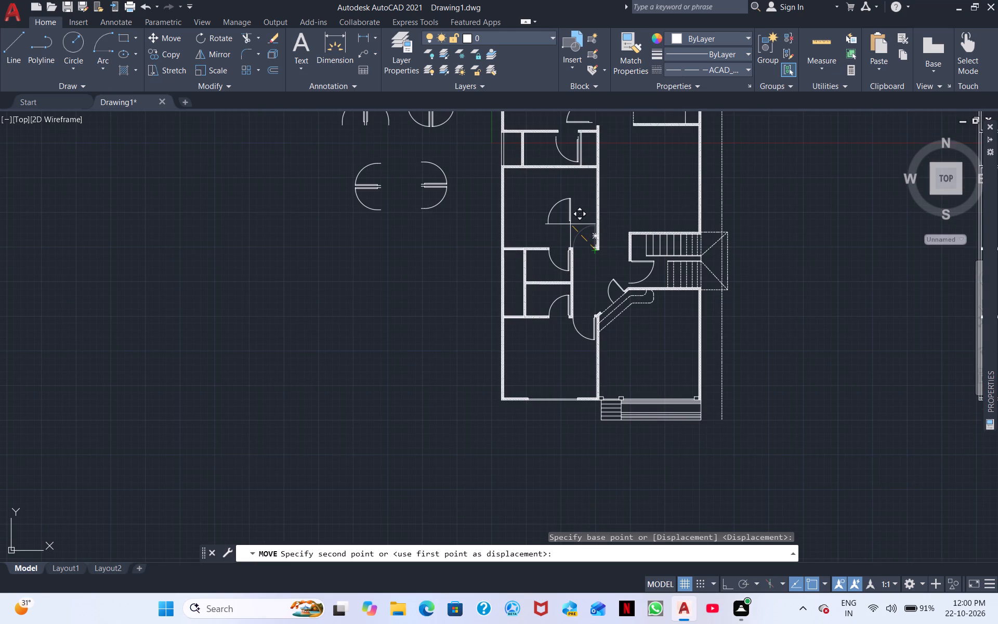
scroll(573, 224, "up", 1)
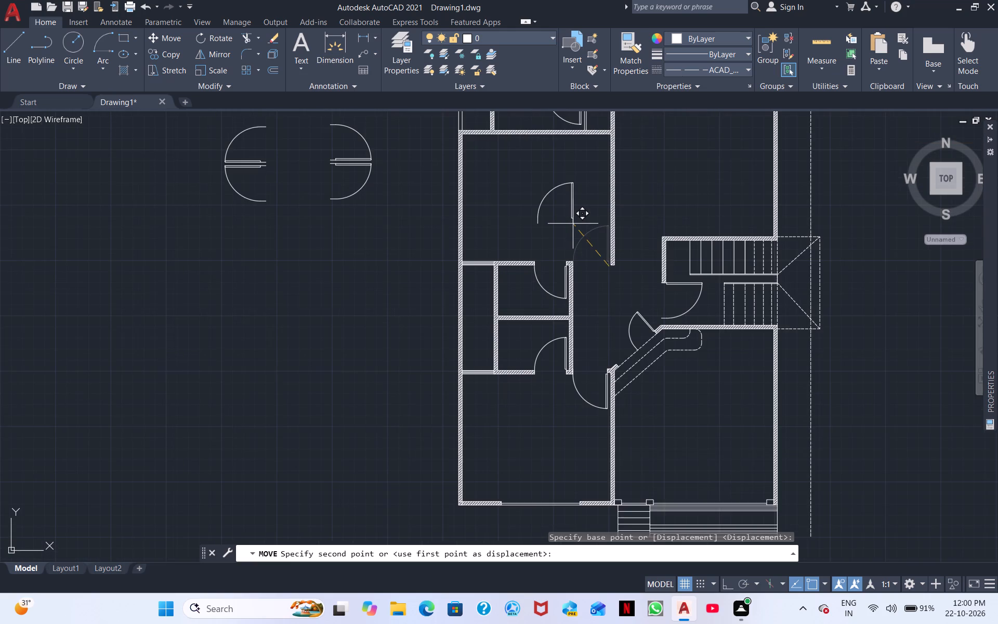
scroll(573, 224, "up", 2)
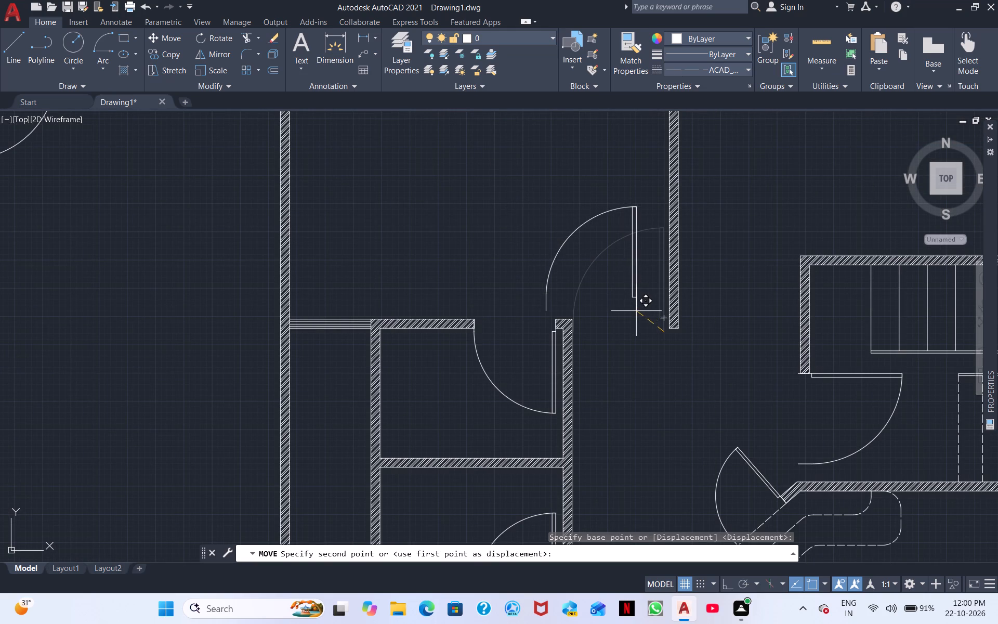
scroll(576, 288, "down", 3)
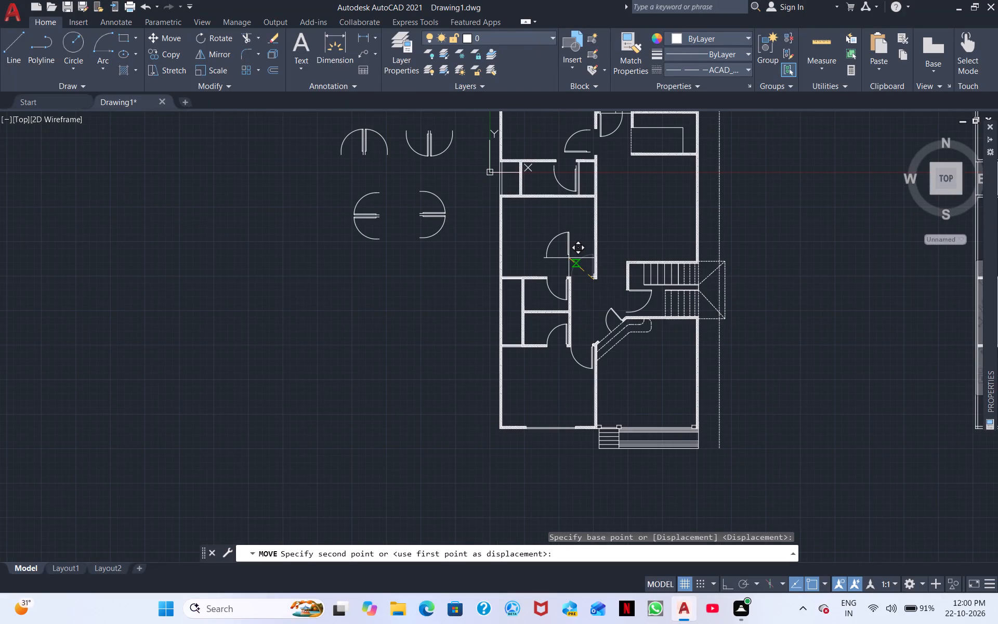
middle_click_drag(569, 263, 557, 347)
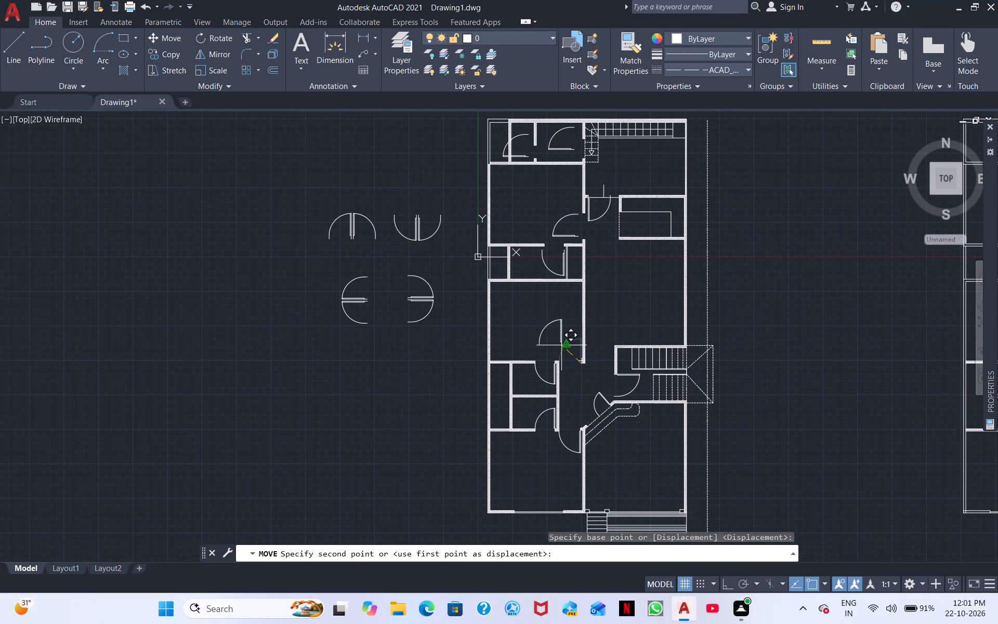
scroll(569, 369, "up", 3)
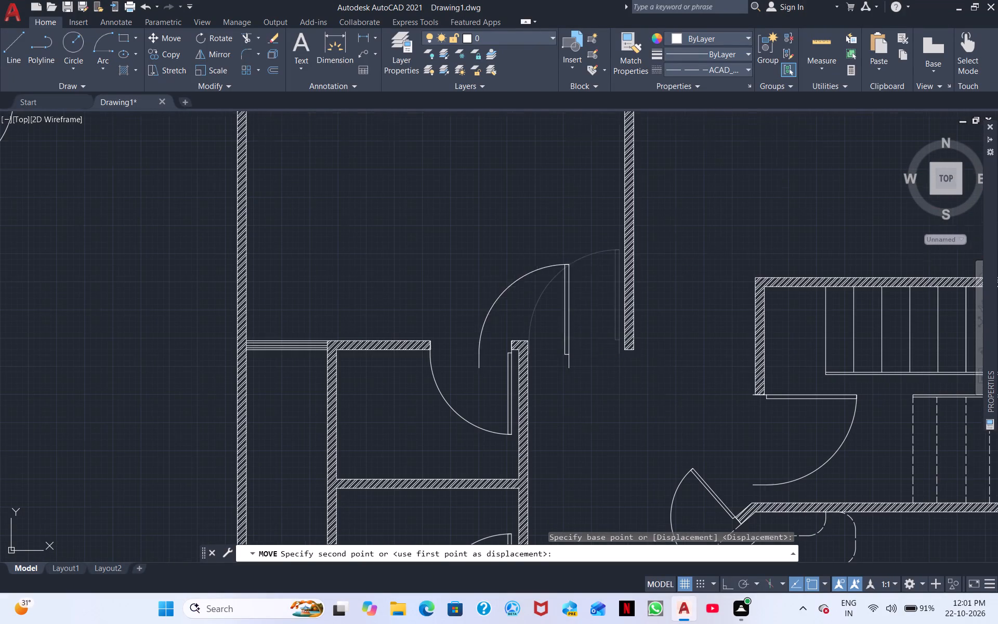
scroll(617, 351, "up", 4)
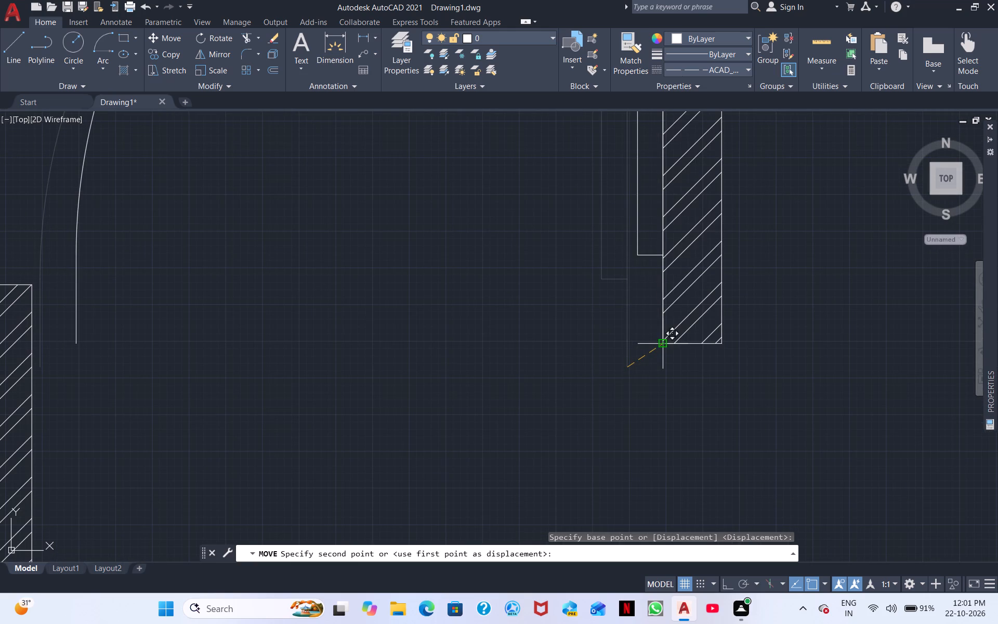
left_click(660, 342)
Scale that door up about its hinge end so its arc meets the wall corner across the opening.
scroll(528, 358, "down", 2)
middle_click_drag(552, 344, 613, 397)
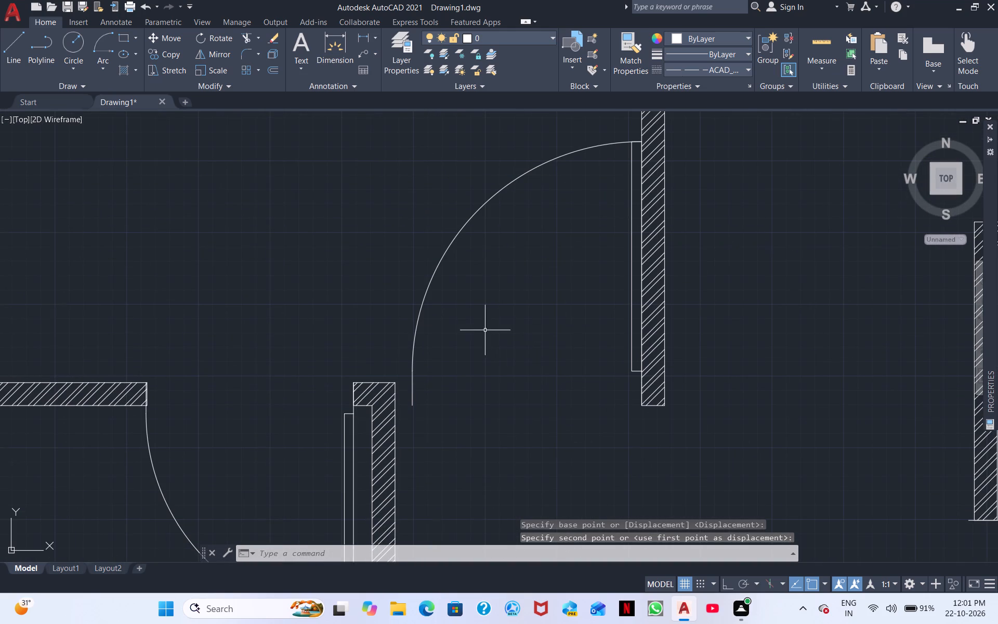
left_click(443, 318)
left_click(408, 296)
right_click(419, 303)
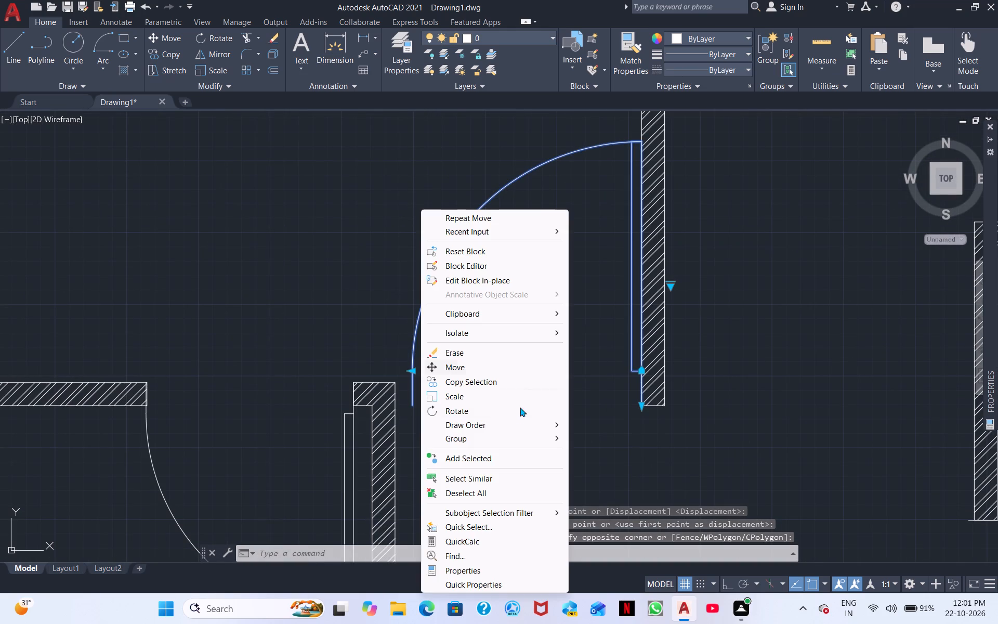
left_click(459, 392)
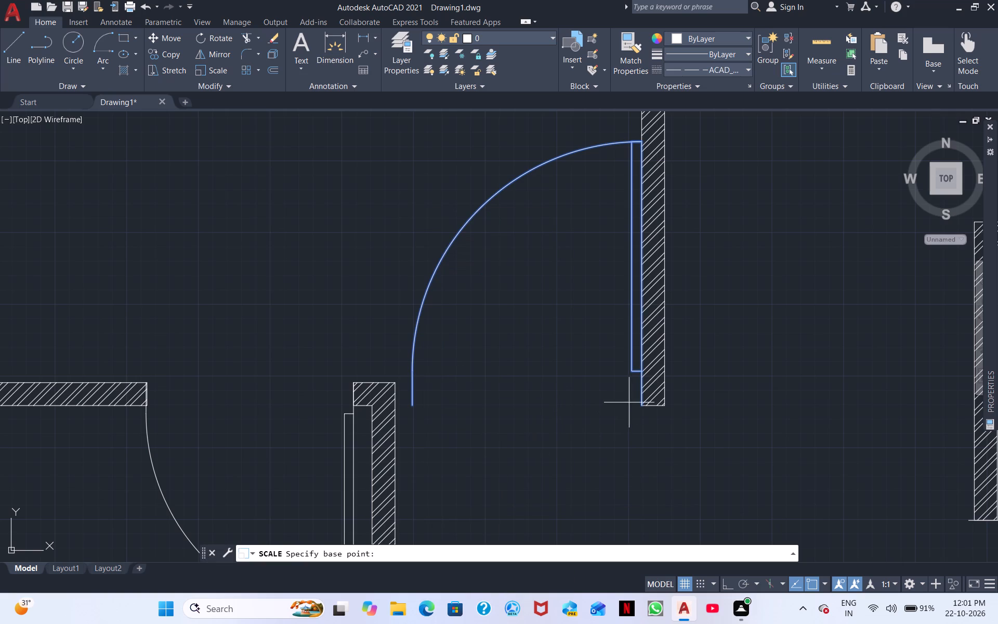
left_click(638, 405)
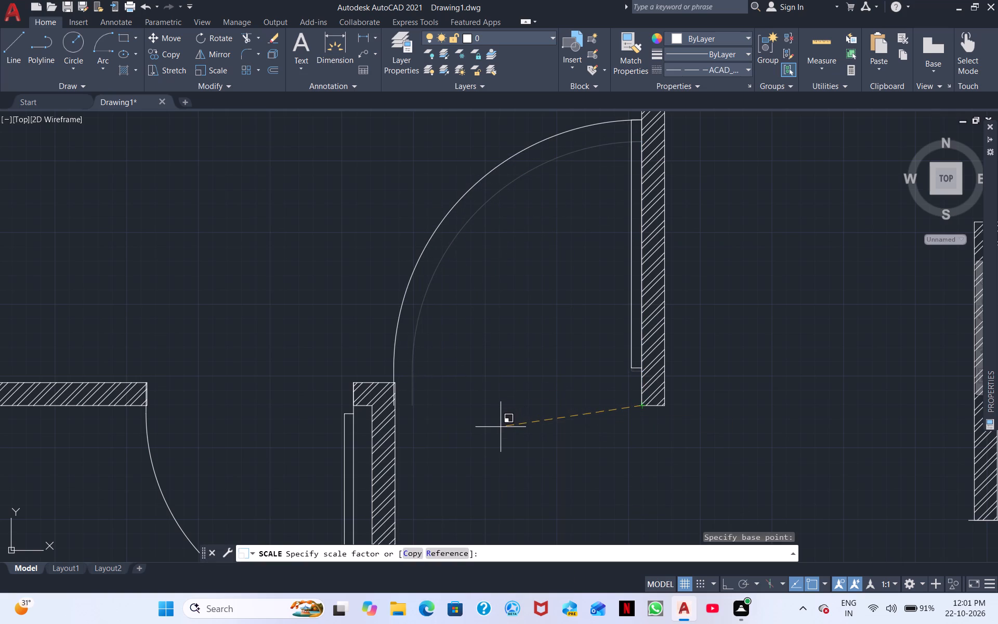
left_click(502, 427)
Move the narrow middle room's door by its hinge end up to the top left corner of the wall stub beside its opening.
scroll(502, 420, "down", 2)
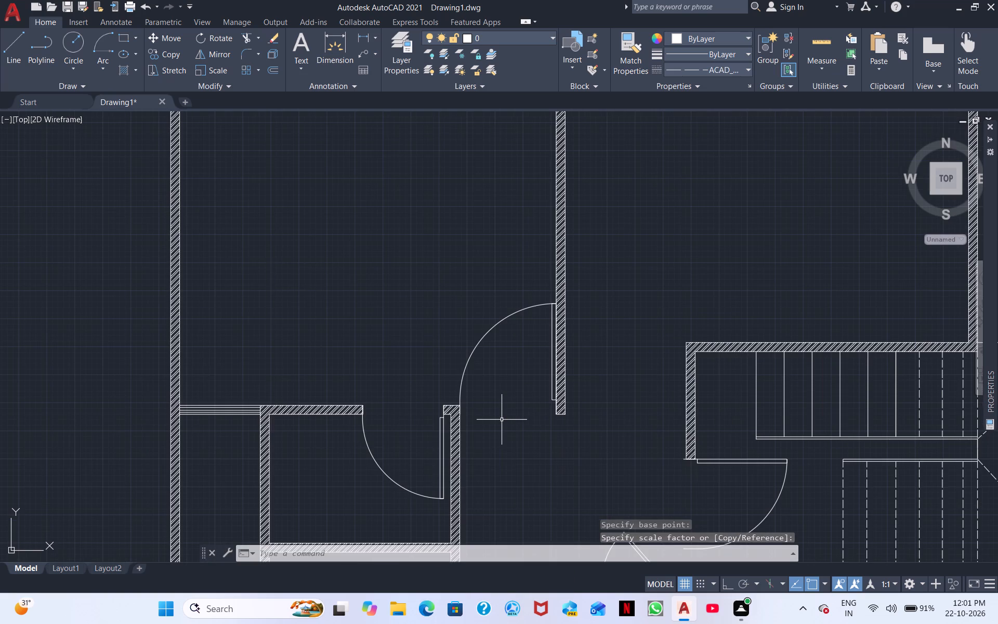
scroll(483, 373, "down", 2)
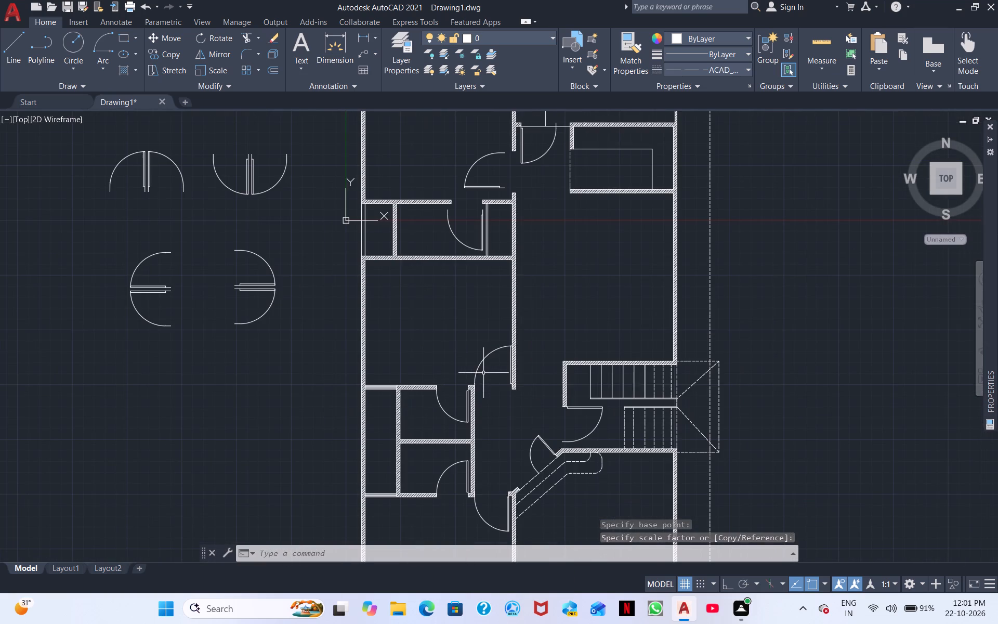
middle_click_drag(454, 332, 438, 396)
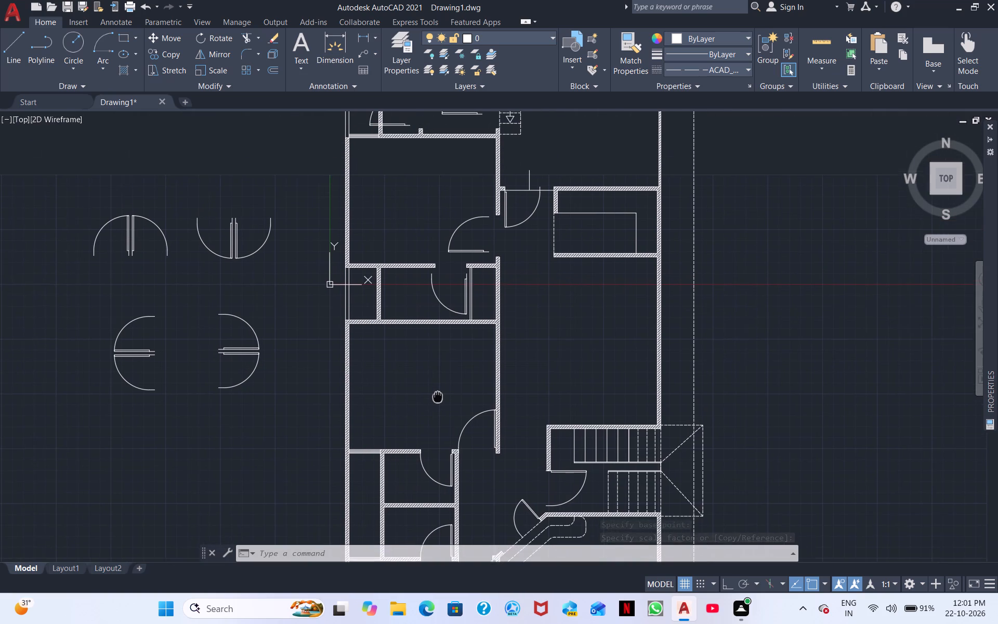
middle_click_drag(438, 396, 437, 398)
middle_click_drag(441, 344, 424, 479)
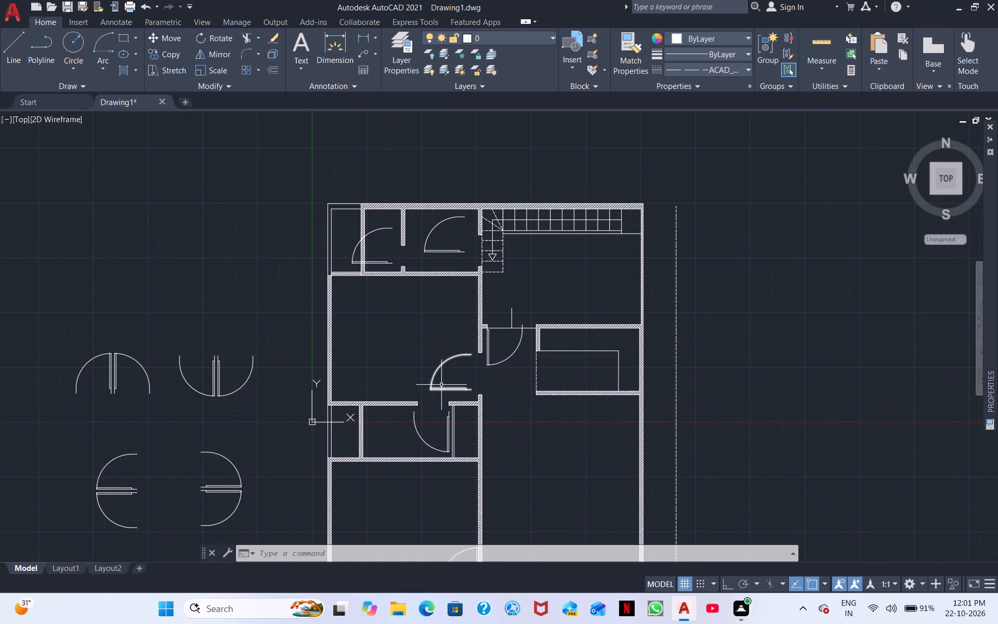
scroll(441, 383, "up", 2)
middle_click_drag(442, 384, 454, 304)
left_click(467, 399)
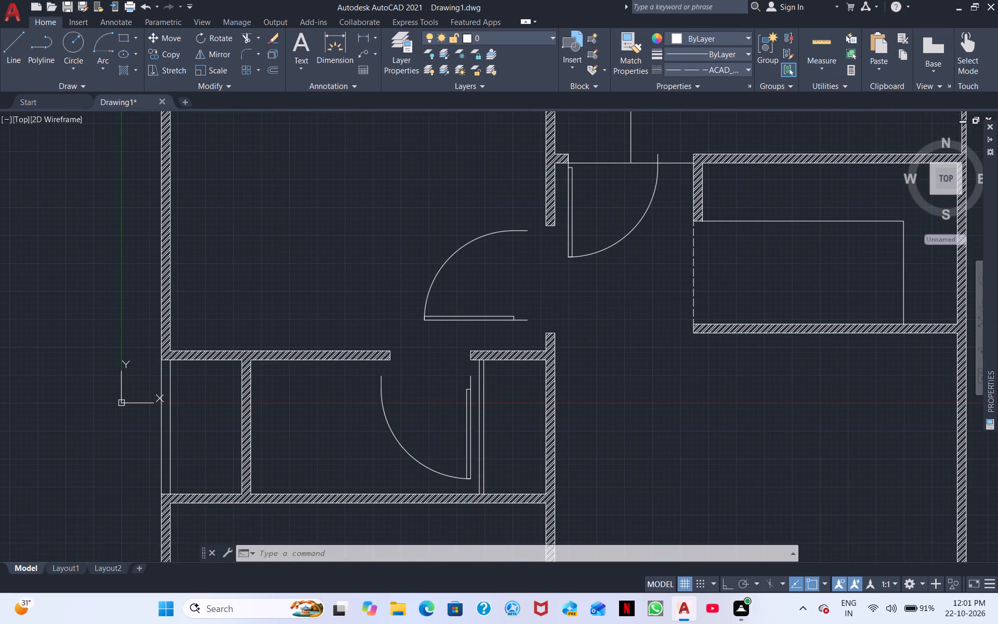
right_click(467, 399)
left_click(510, 173)
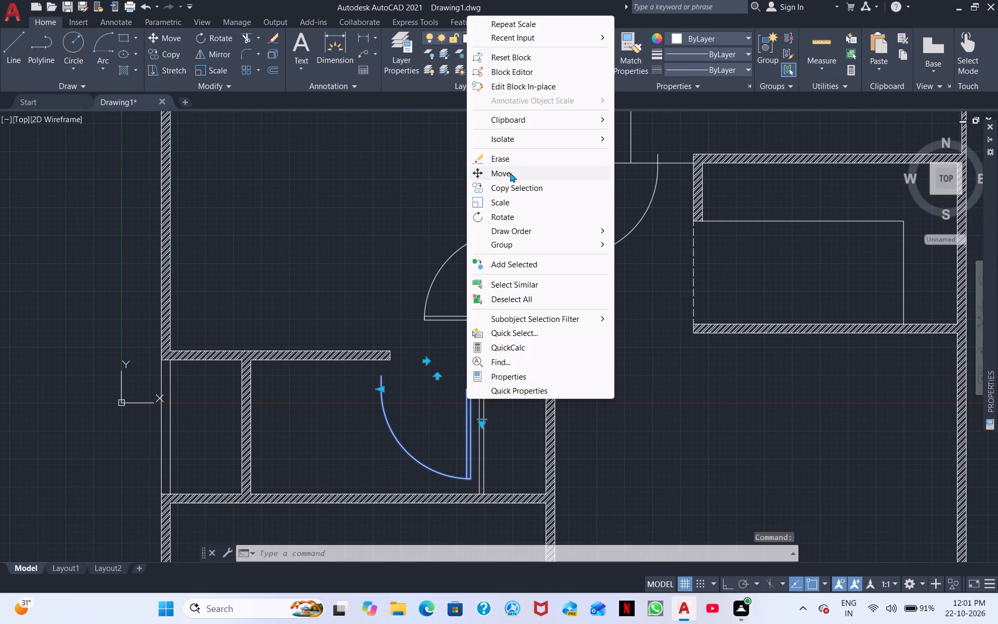
scroll(448, 385, "up", 3)
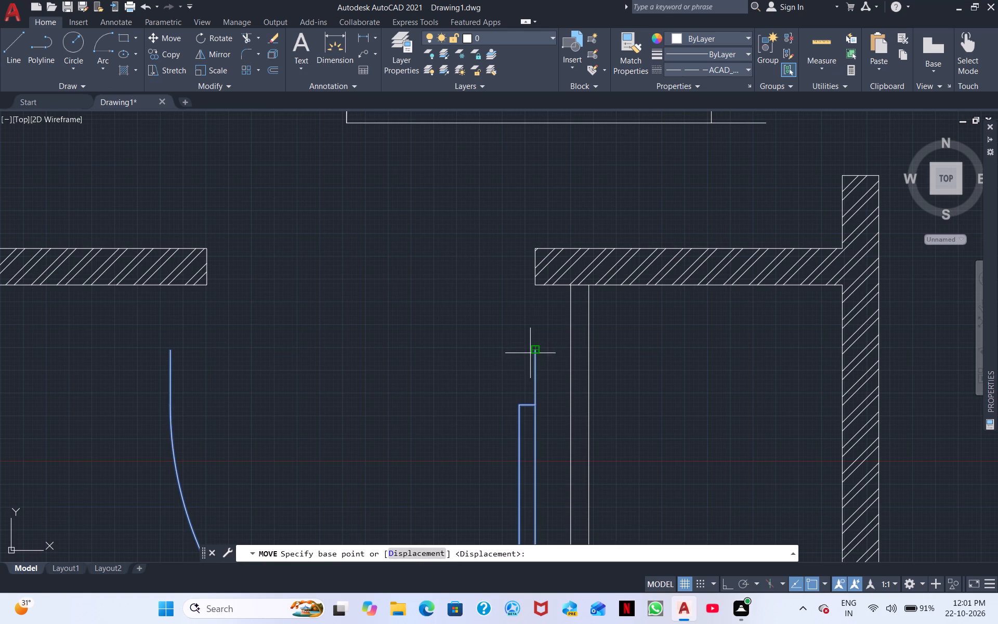
left_click(530, 353)
scroll(536, 254, "up", 3)
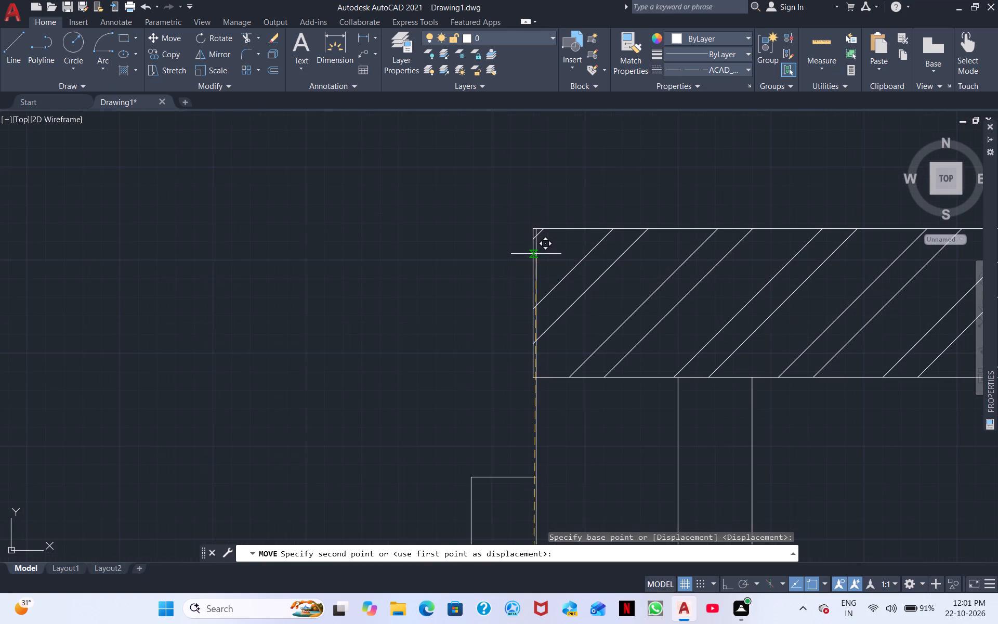
left_click(532, 228)
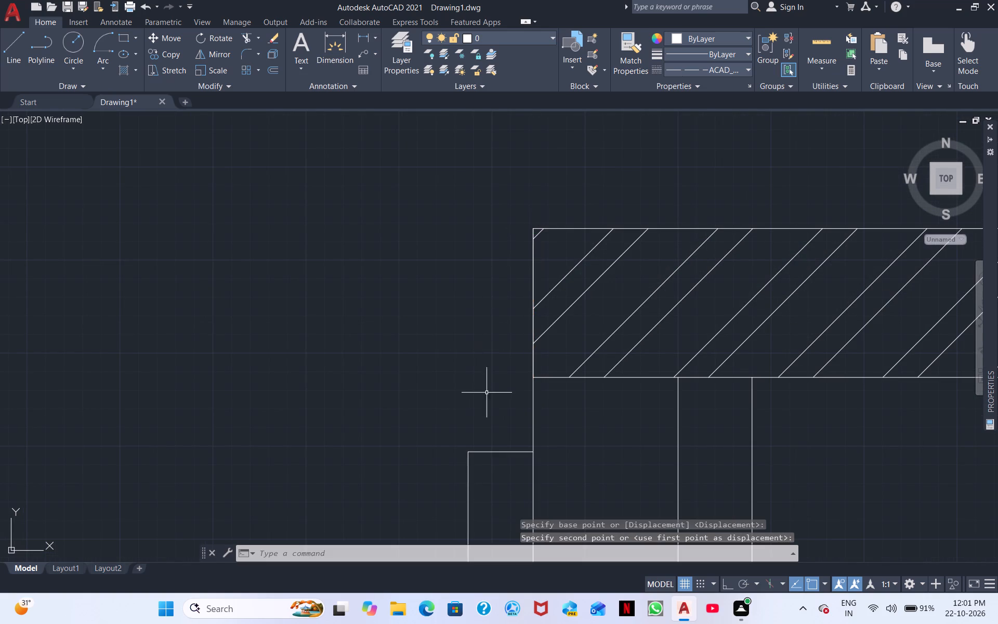
Scale the narrow middle room's door down about its hinge end so its arc meets the opposite wall end.
scroll(496, 413, "down", 2)
left_click(529, 460)
left_click(469, 447)
right_click(469, 441)
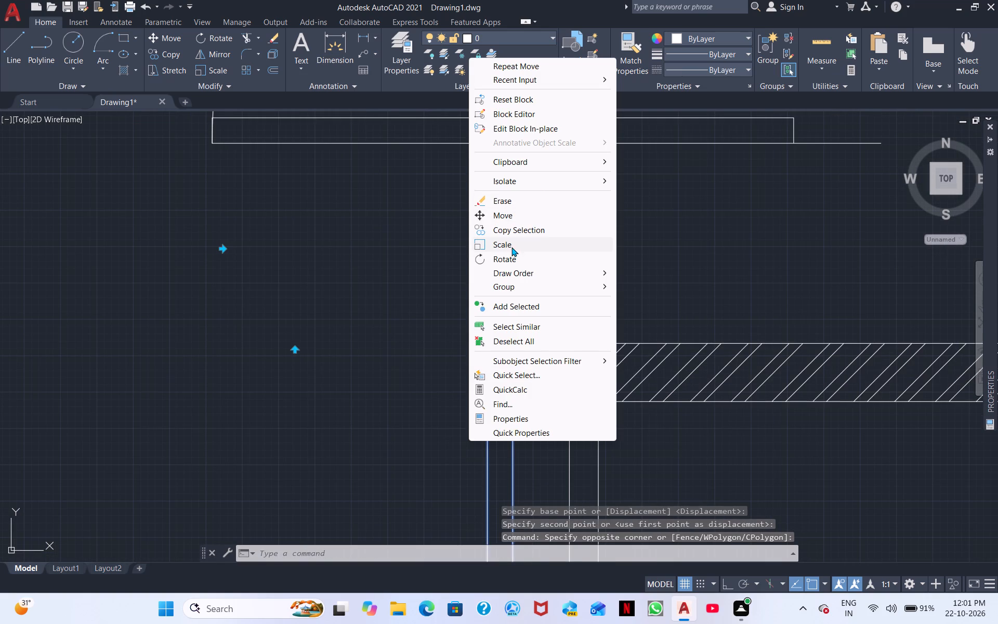
left_click(511, 247)
scroll(412, 379, "down", 1)
middle_click_drag(449, 353, 637, 295)
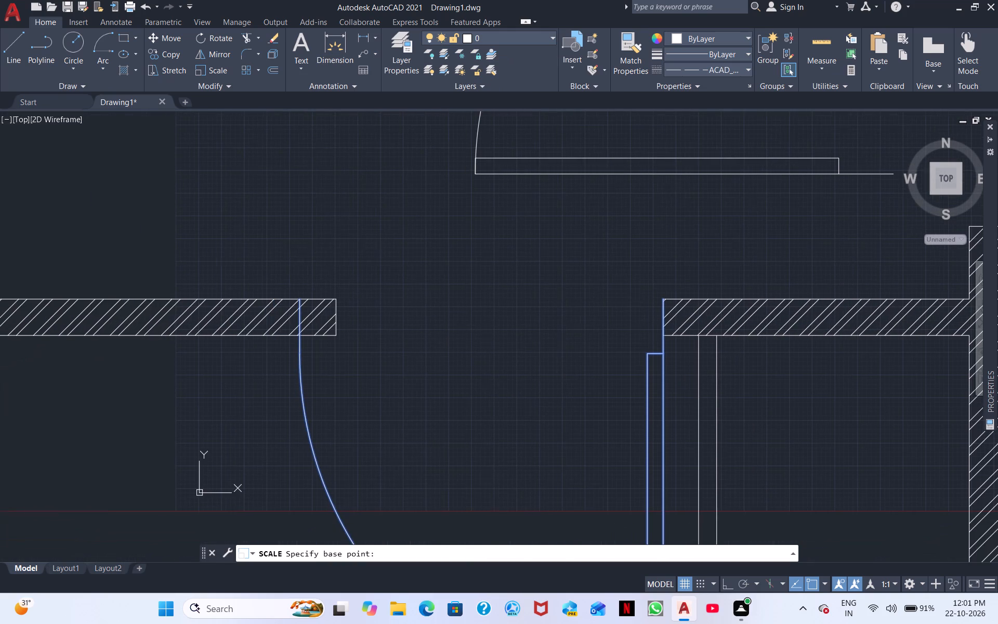
left_click(661, 298)
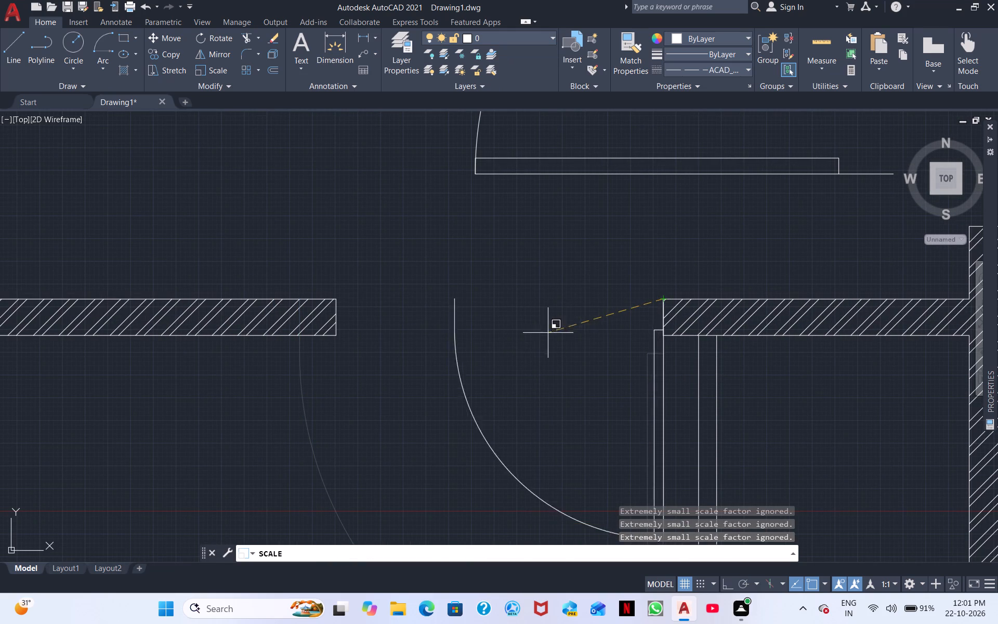
left_click(492, 378)
Move the door with the horizontal leaf, above the narrow room, by its hinge end to the top right corner of the wall end below its opening.
scroll(492, 380, "down", 2)
middle_click_drag(515, 328, 416, 423)
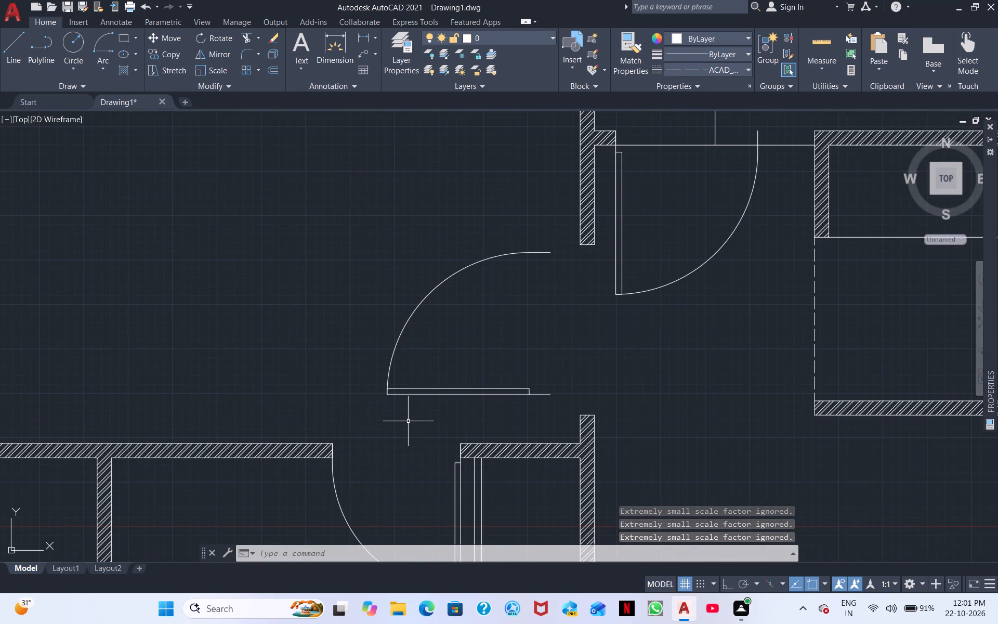
left_click(510, 404)
left_click(480, 378)
right_click(480, 378)
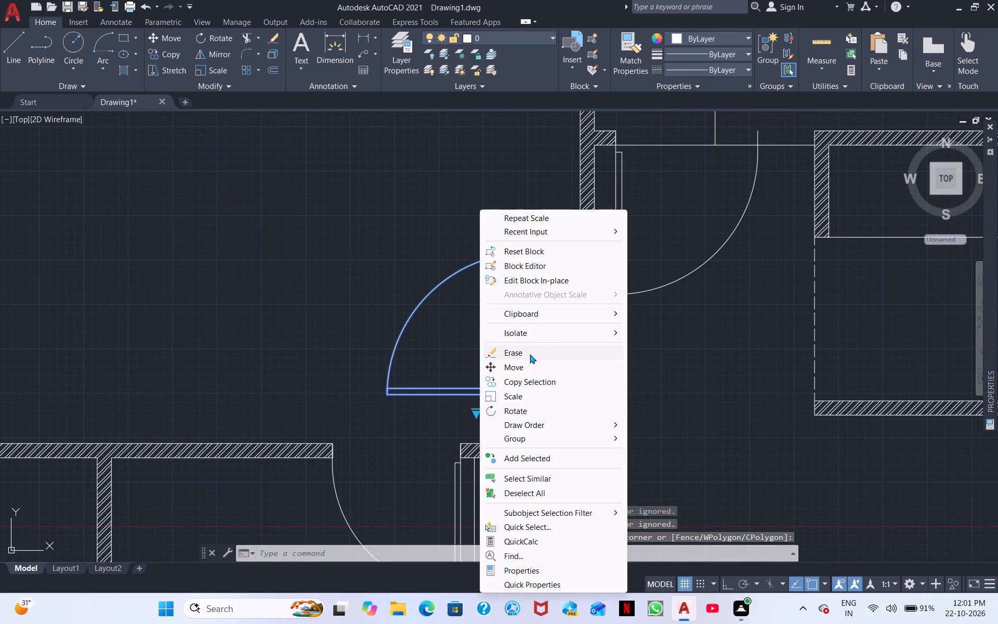
left_click(533, 368)
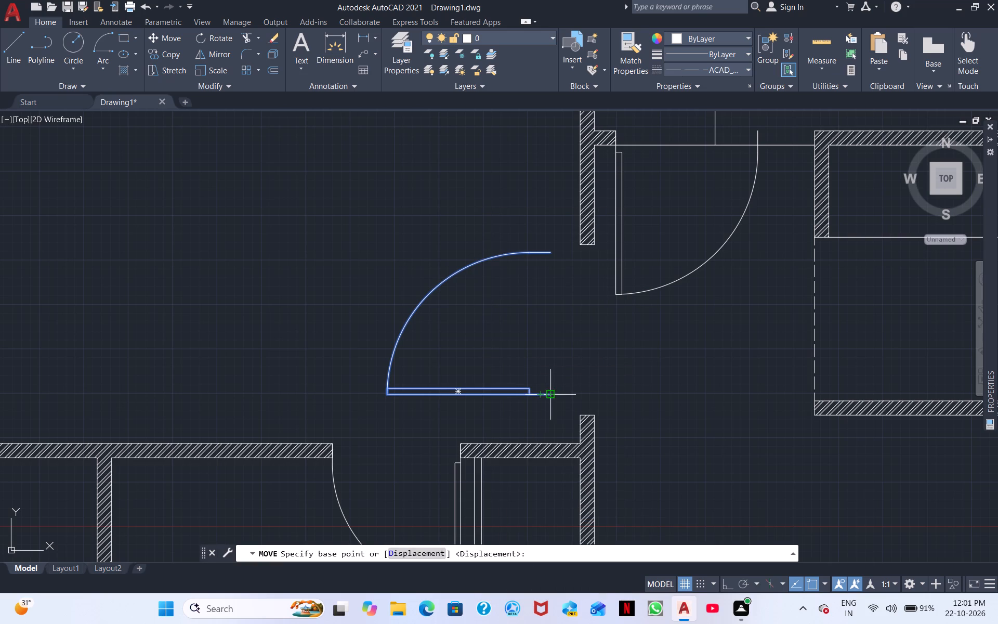
left_click(547, 399)
scroll(597, 421, "up", 3)
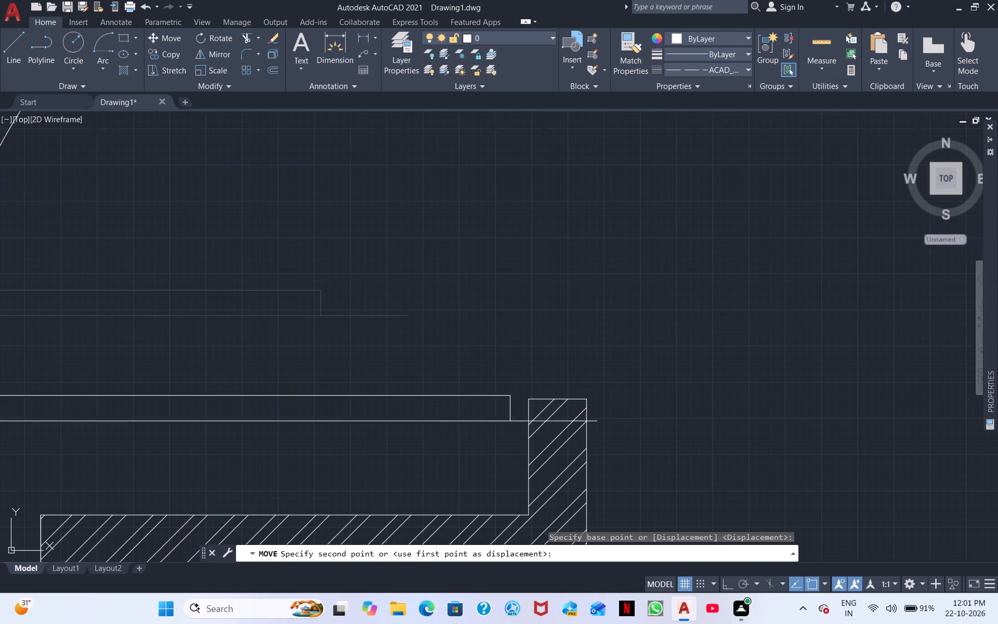
left_click(584, 397)
Scale the door above the narrow room up about its hinge end so its arc meets the wall end across the opening.
scroll(574, 383, "down", 2)
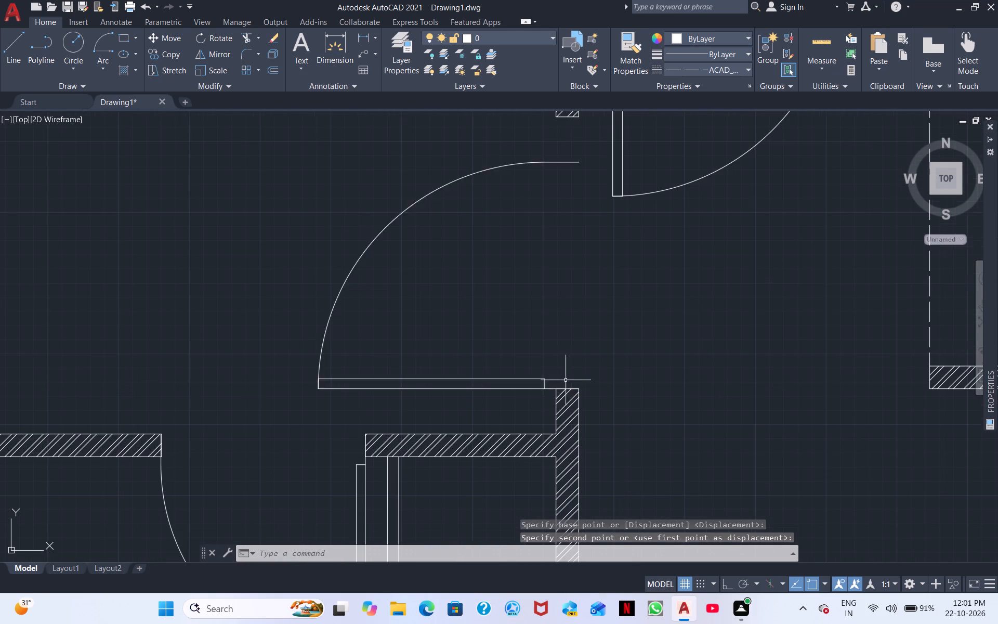
left_click(533, 395)
left_click(517, 383)
right_click(517, 383)
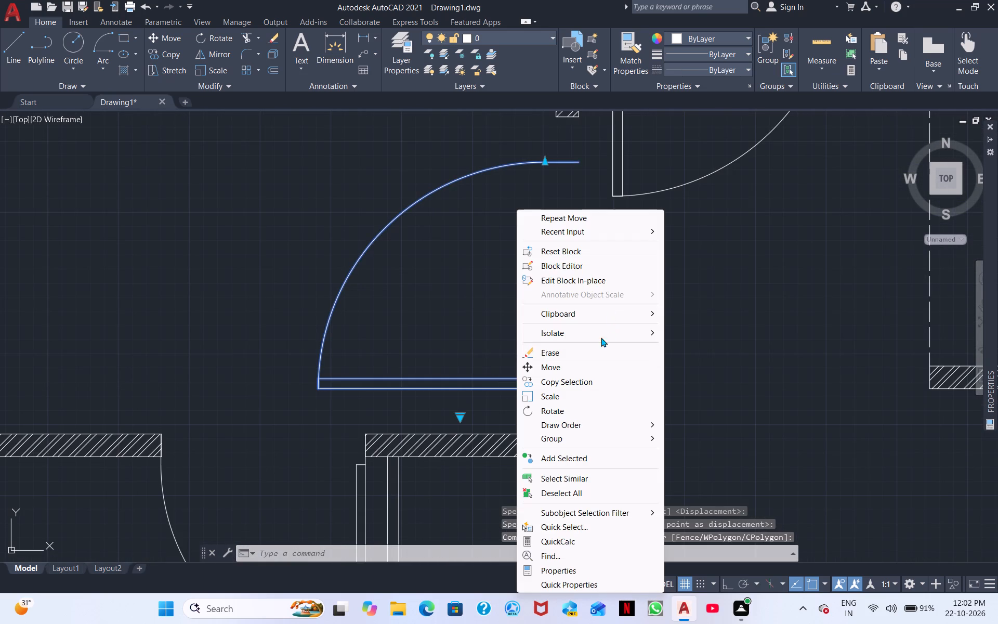
left_click(568, 396)
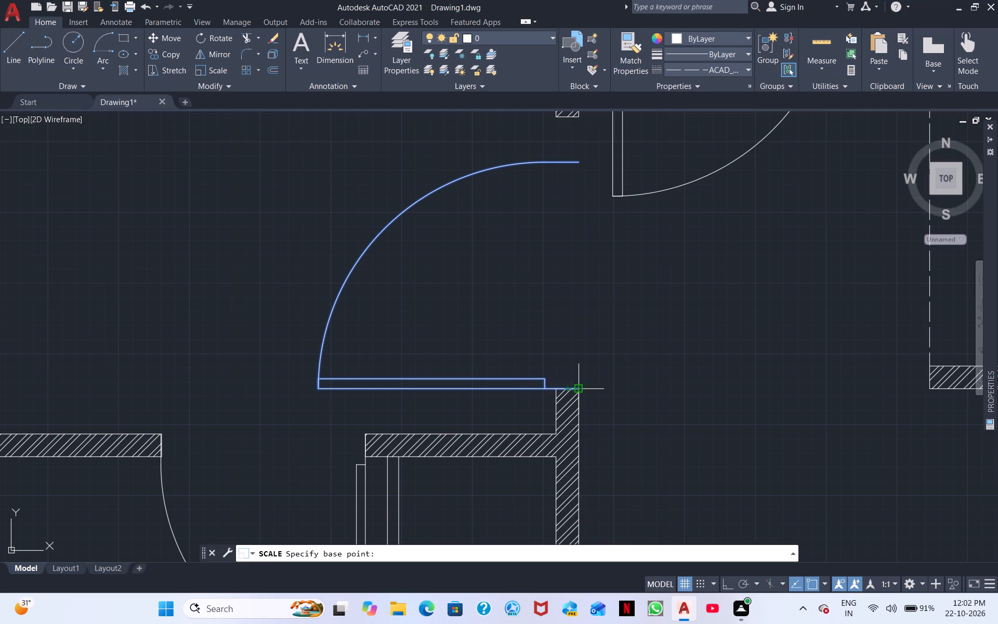
left_click(577, 385)
scroll(514, 418, "down", 2)
middle_click_drag(504, 428, 490, 451)
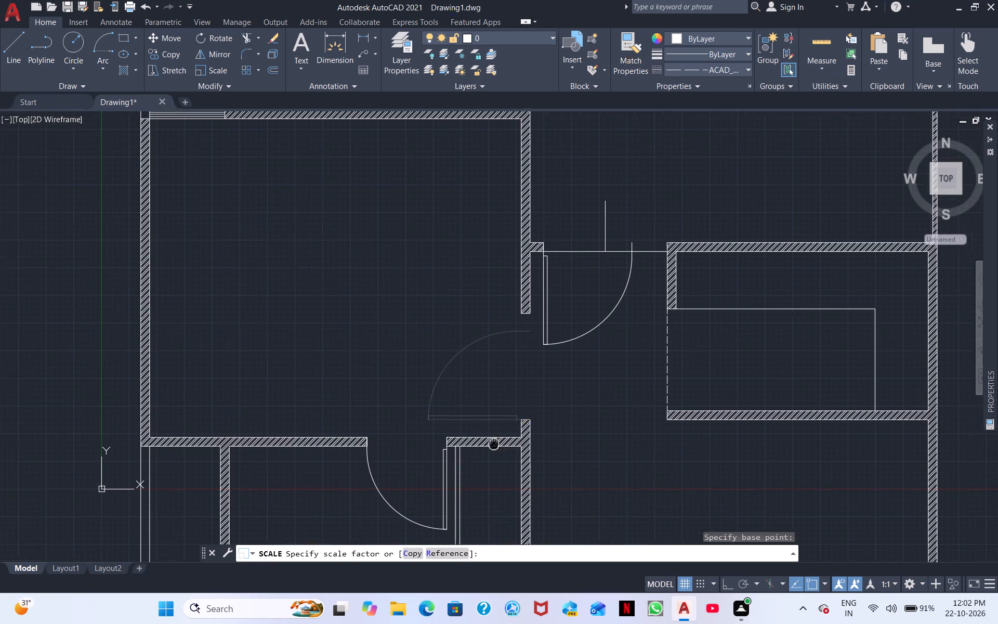
middle_click_drag(490, 451, 476, 472)
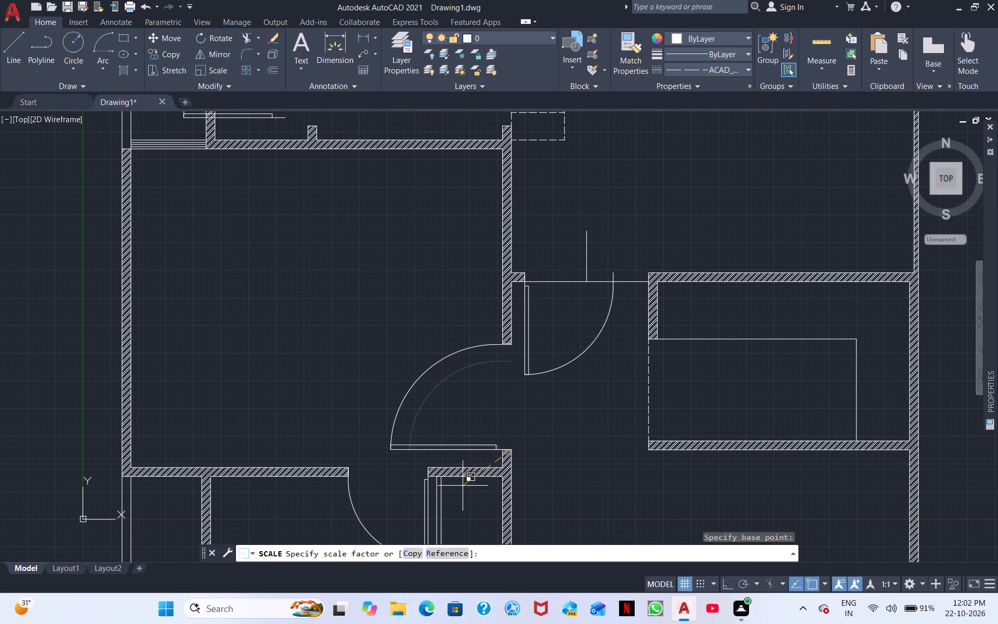
scroll(462, 483, "up", 2)
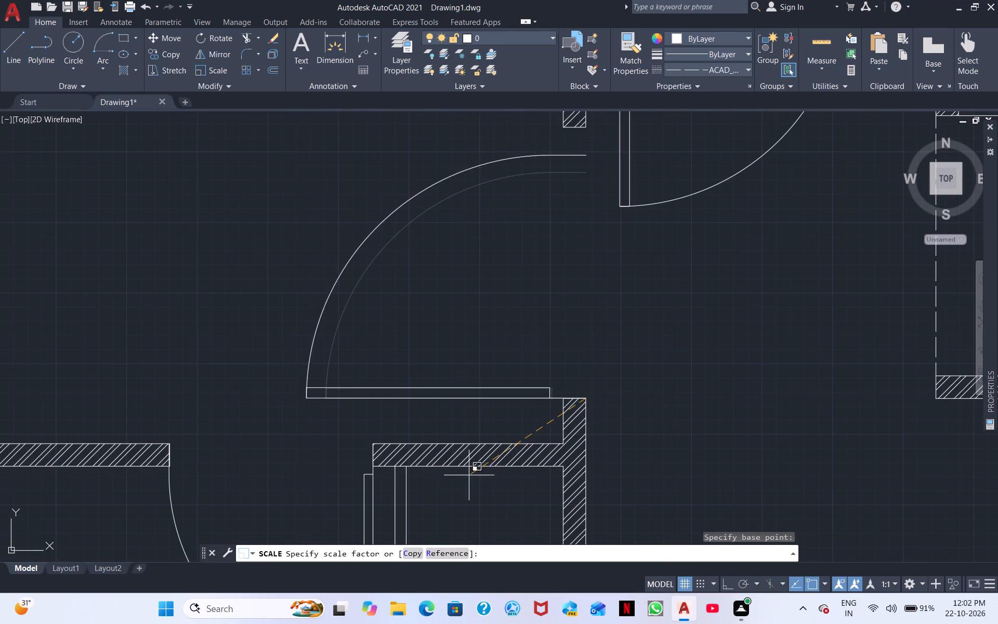
left_click(460, 489)
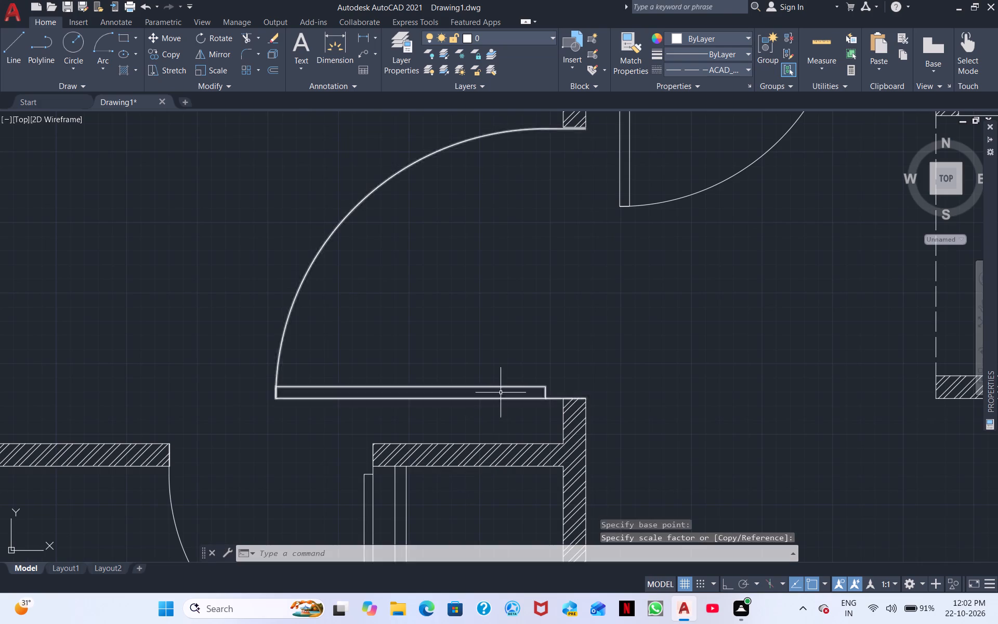
Scale the door in the wide opening up about its hinge corner so its arc reaches the vertical helper line at mid-opening.
scroll(501, 393, "down", 2)
middle_click_drag(567, 359, 502, 463)
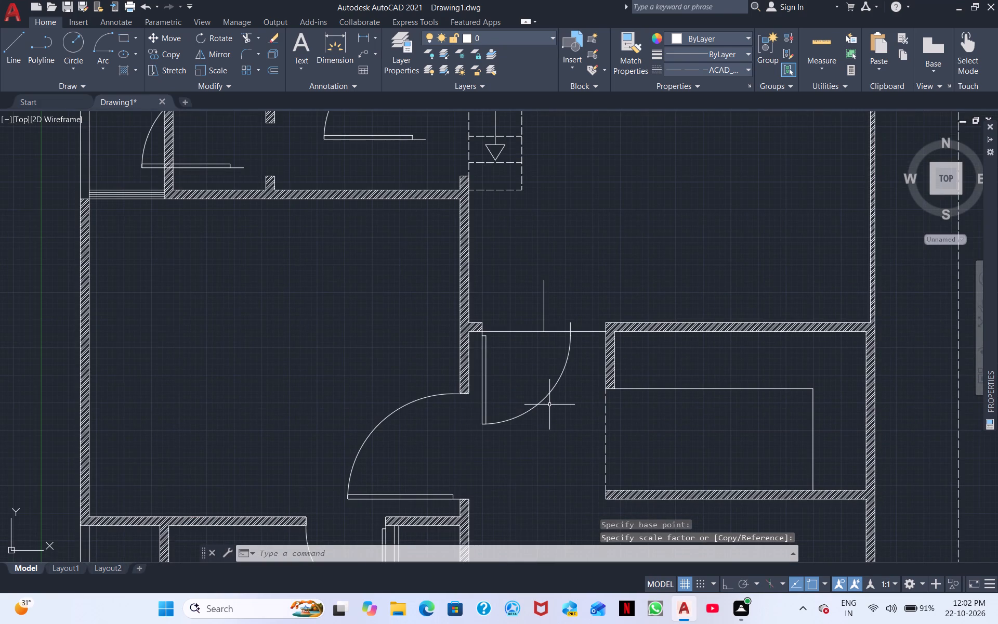
left_click(549, 405)
left_click(520, 386)
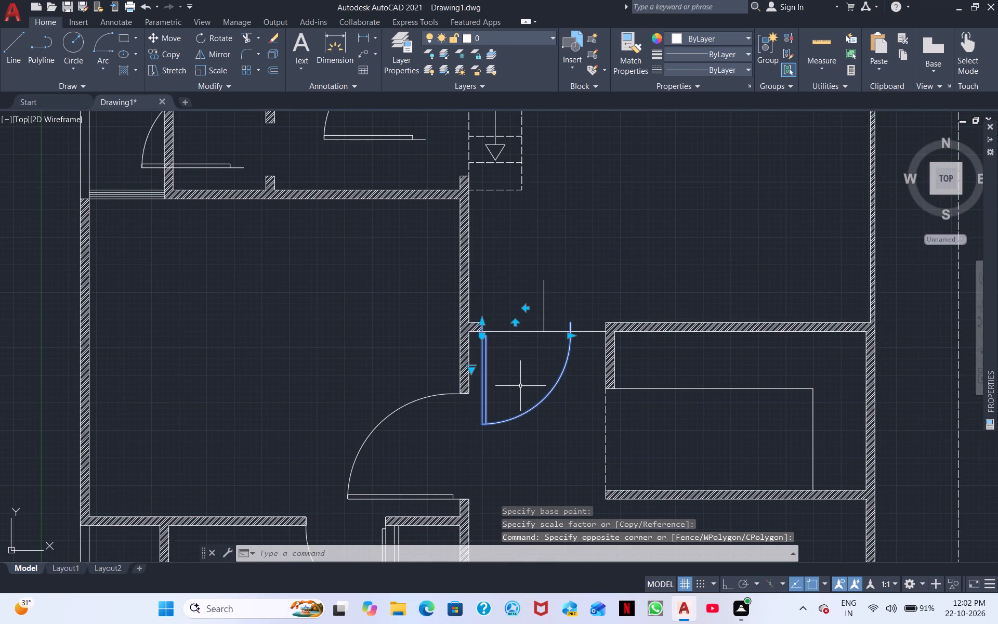
right_click(520, 386)
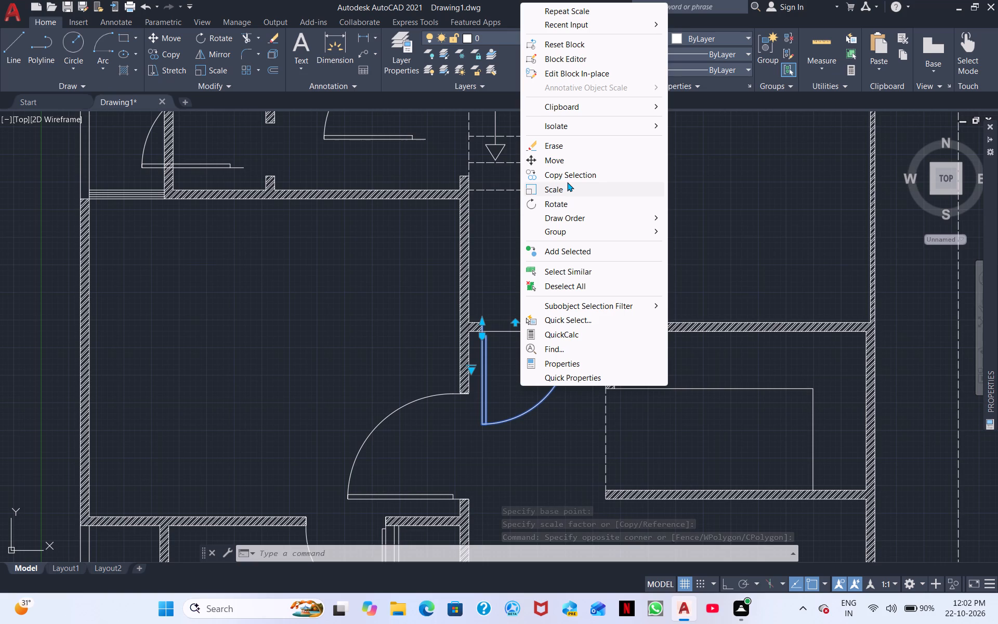
left_click(567, 191)
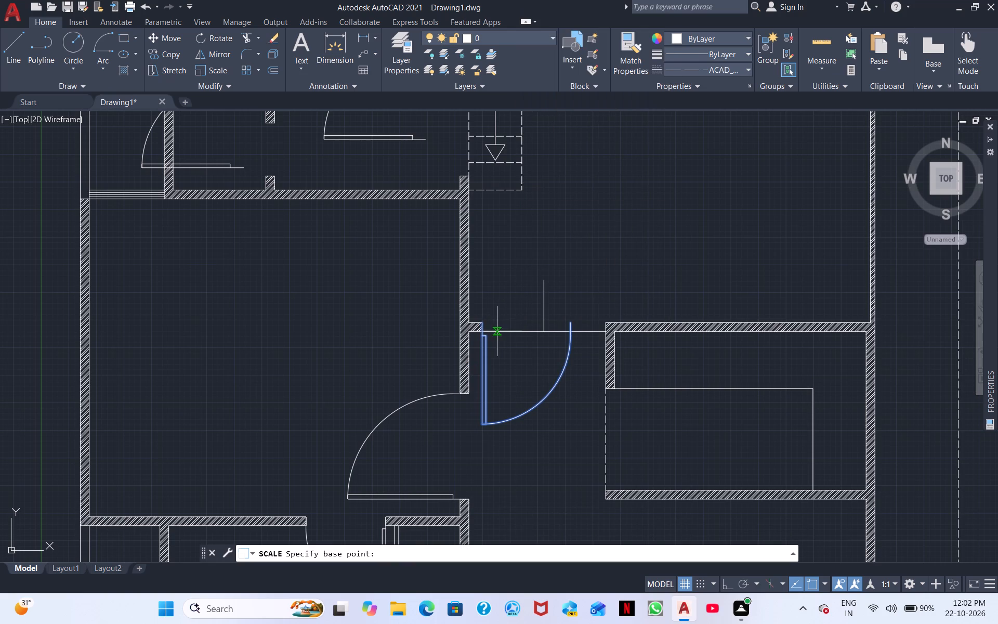
scroll(487, 317, "up", 3)
left_click(463, 341)
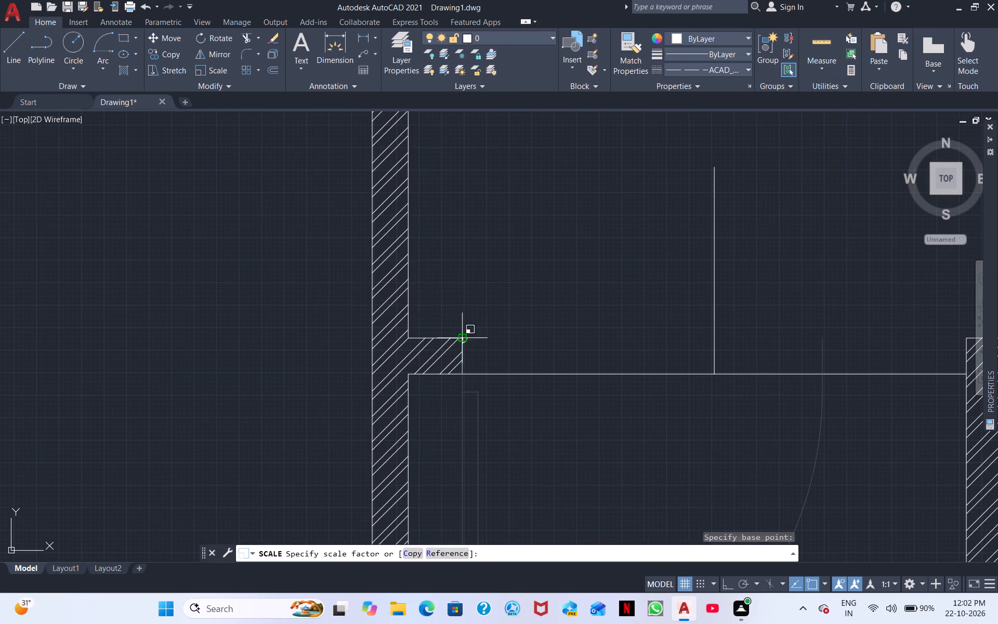
double_click(584, 417)
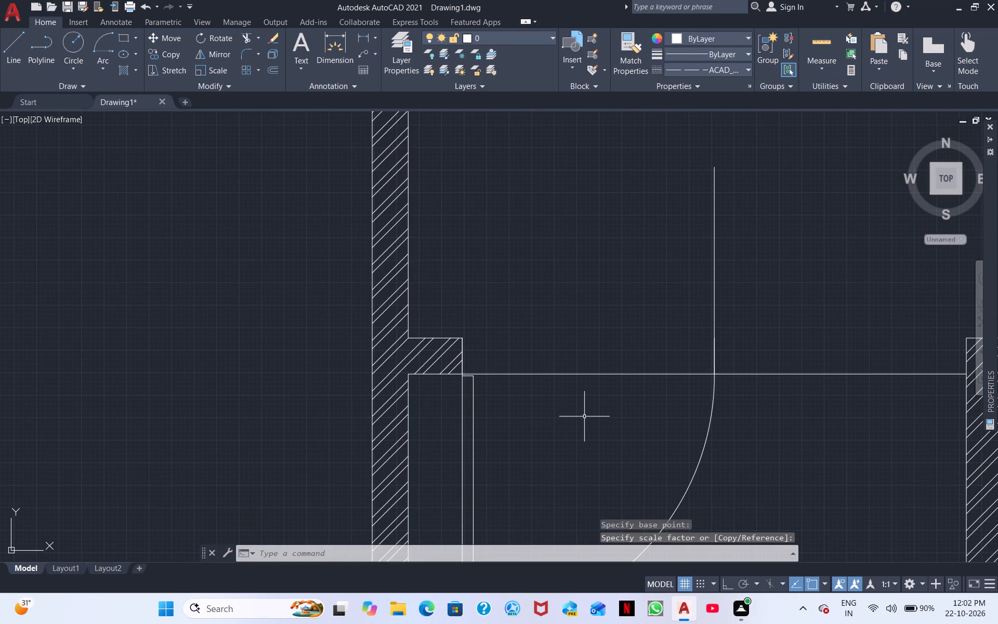
Erase the horizontal helper line across the wide opening and the vertical helper line at its midpoint.
scroll(584, 417, "down", 2)
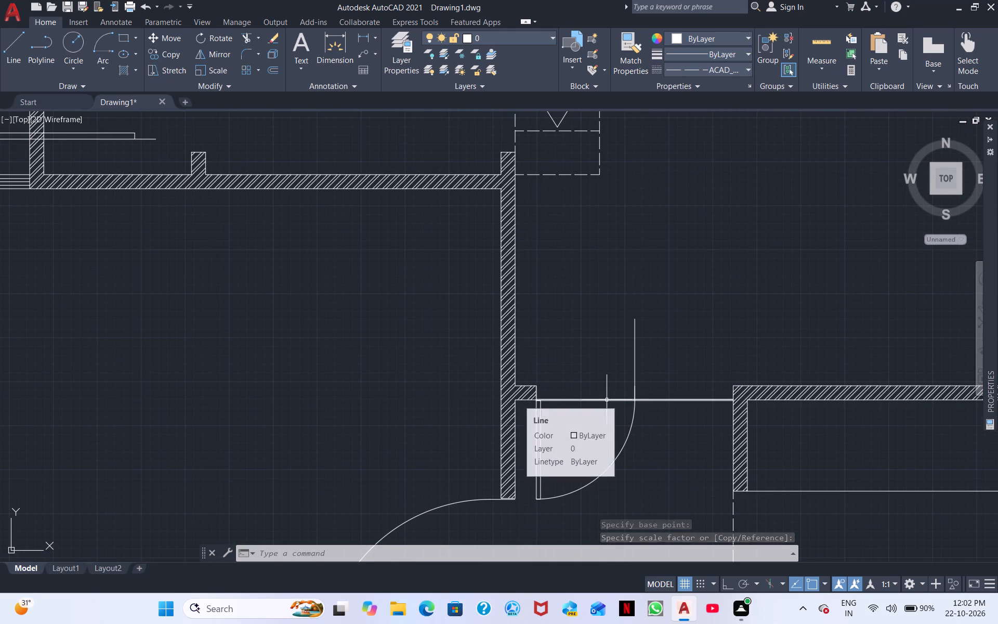
left_click(607, 400)
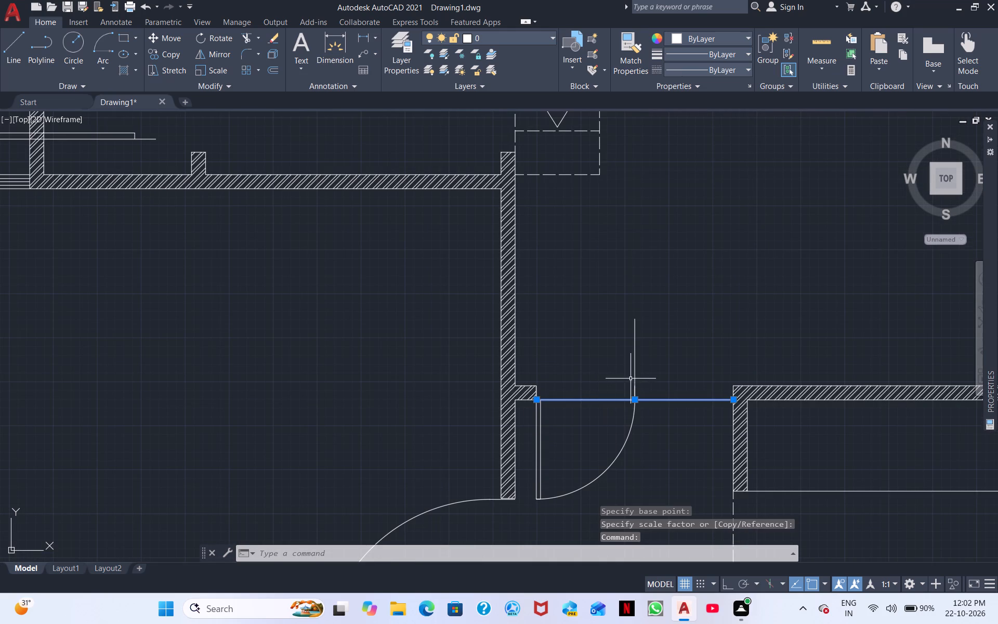
left_click(636, 367)
right_click(652, 361)
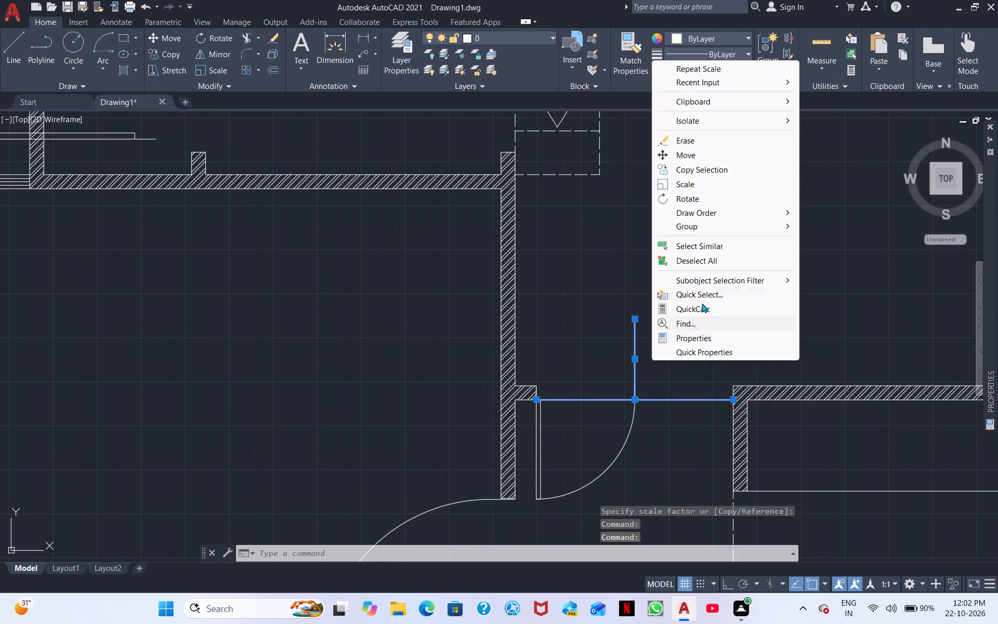
left_click(717, 141)
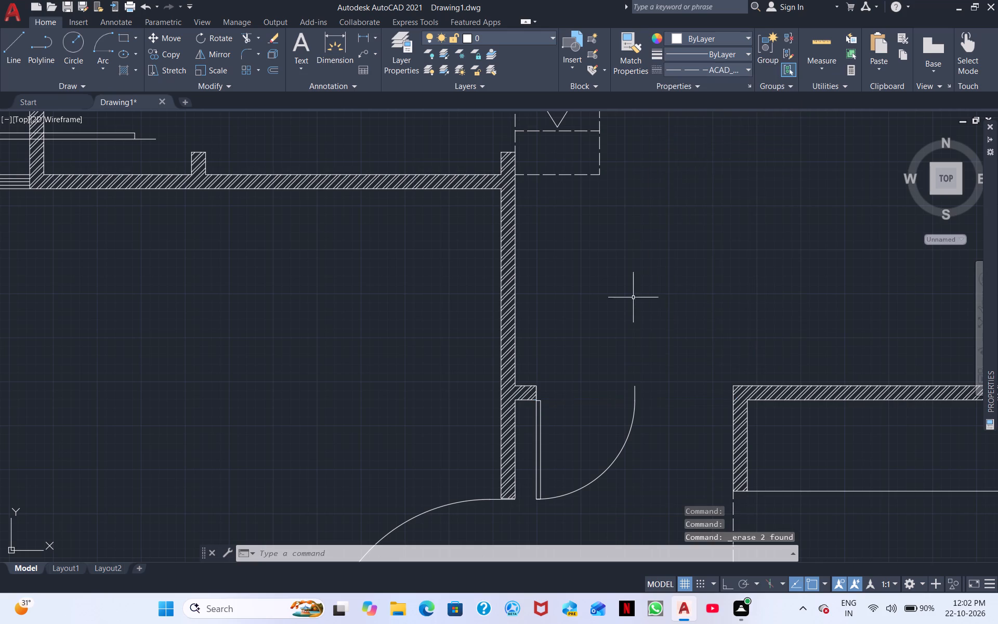
Move the door beside the stairs by its hinge end to the top right corner of the wall stub below its opening.
scroll(633, 308, "down", 2)
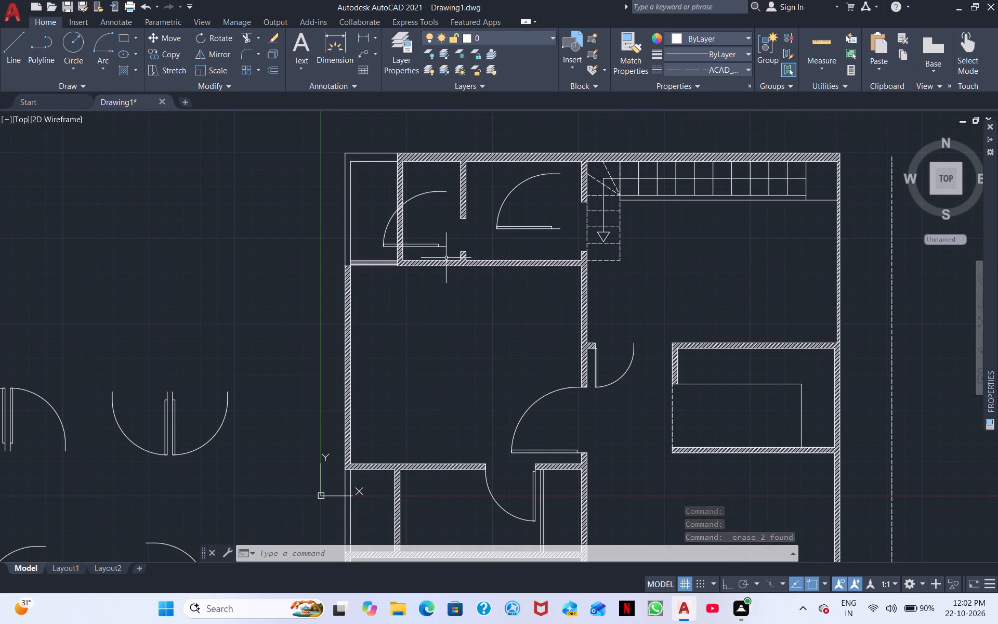
left_click(557, 232)
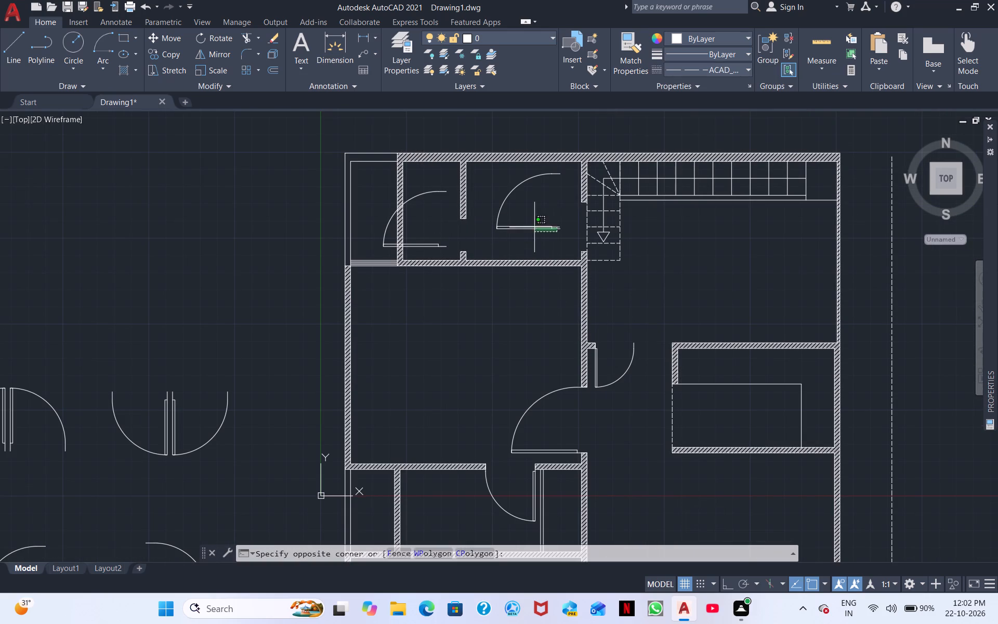
left_click(532, 219)
right_click(532, 219)
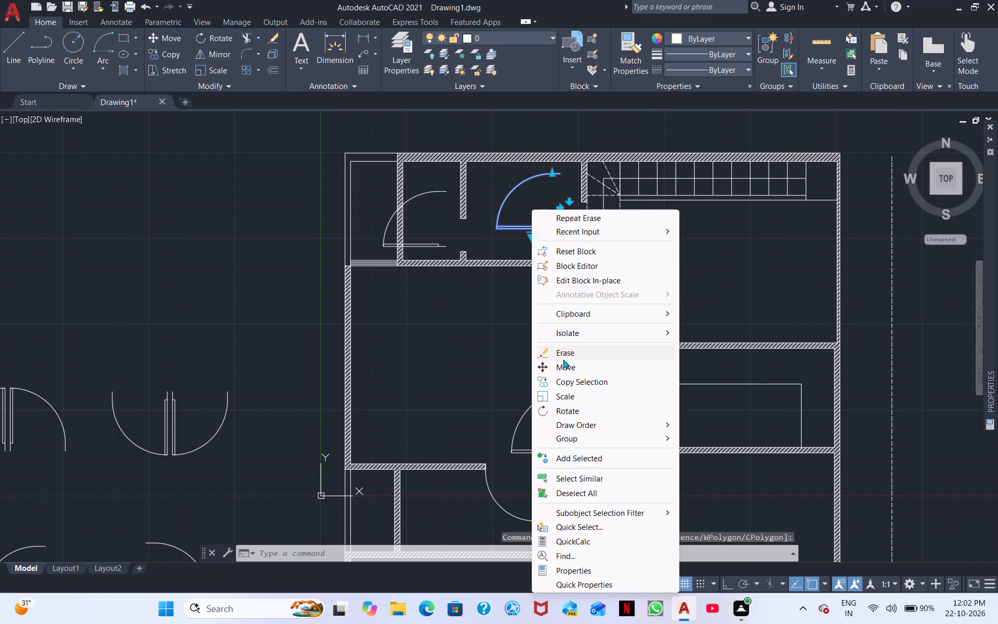
left_click(563, 367)
scroll(548, 278, "up", 3)
middle_click_drag(590, 218, 494, 445)
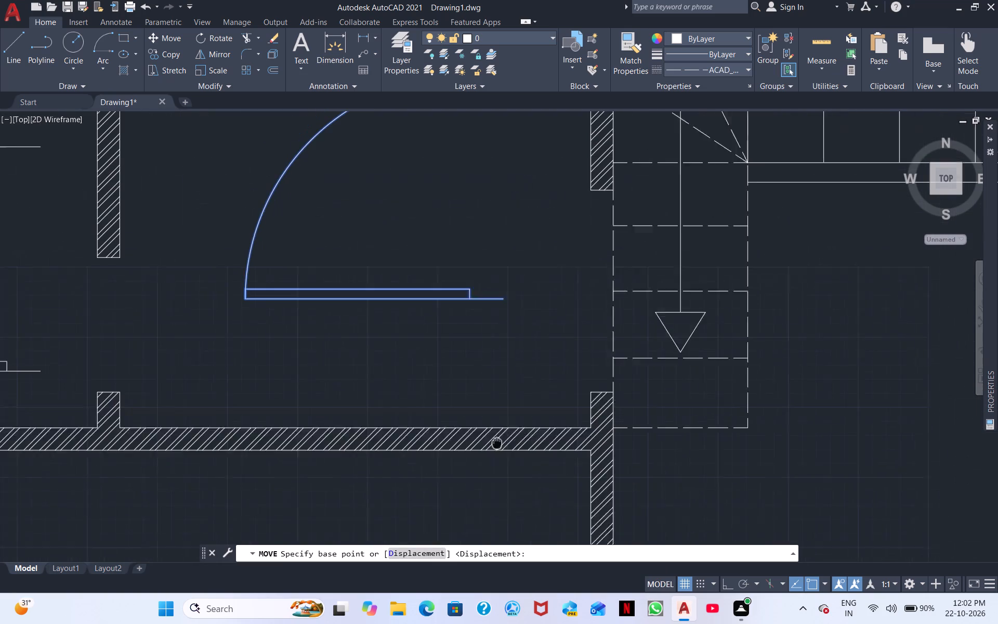
middle_click_drag(494, 445, 485, 461)
left_click(497, 323)
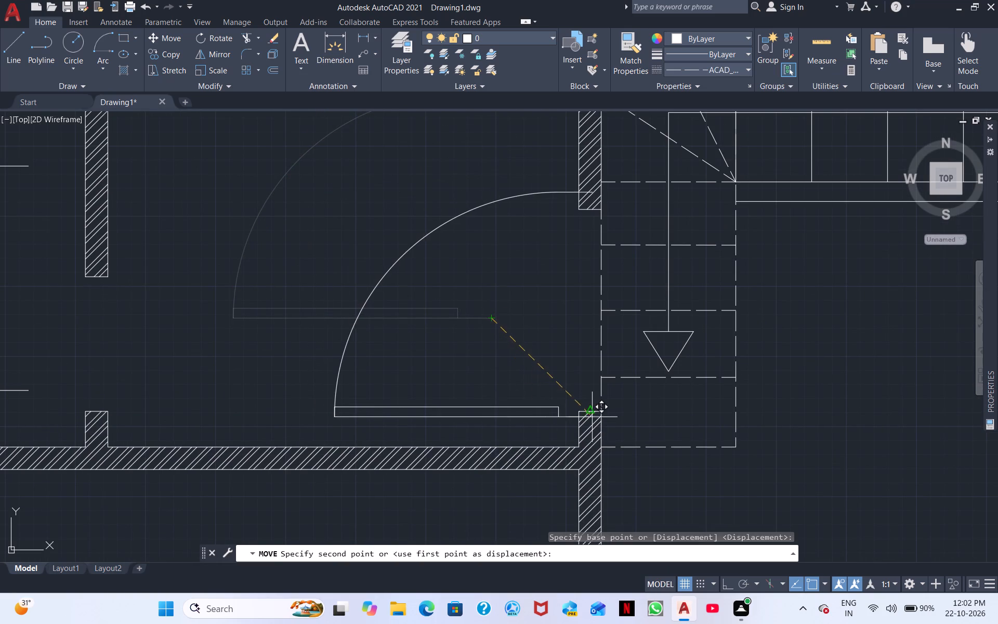
left_click(601, 409)
Scale the door beside the stairs down about its hinge end so its arc meets the wall end above the opening.
left_click_drag(550, 422, 544, 414)
left_click(510, 361)
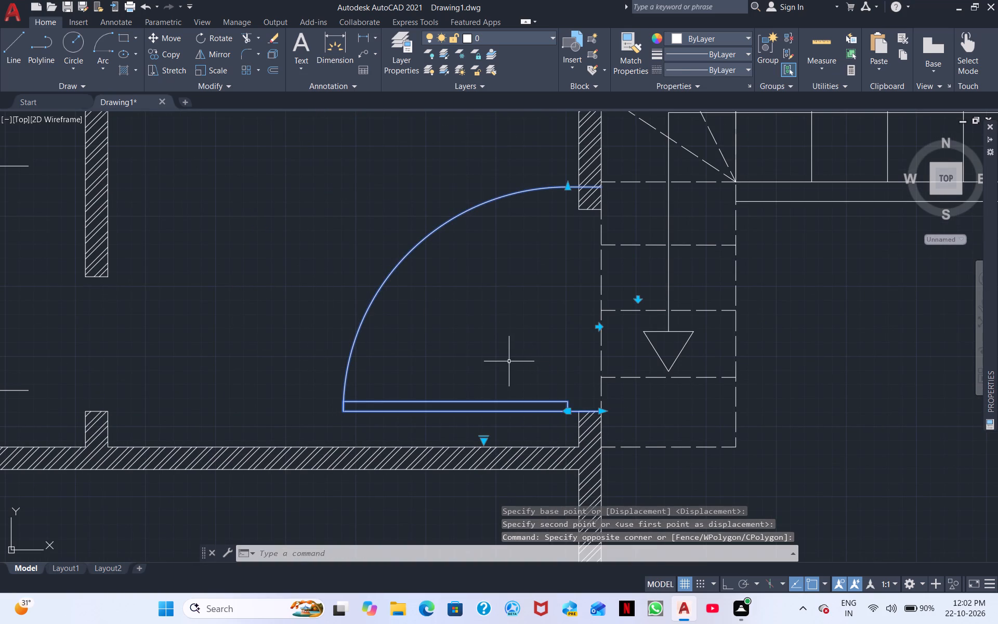
right_click(509, 361)
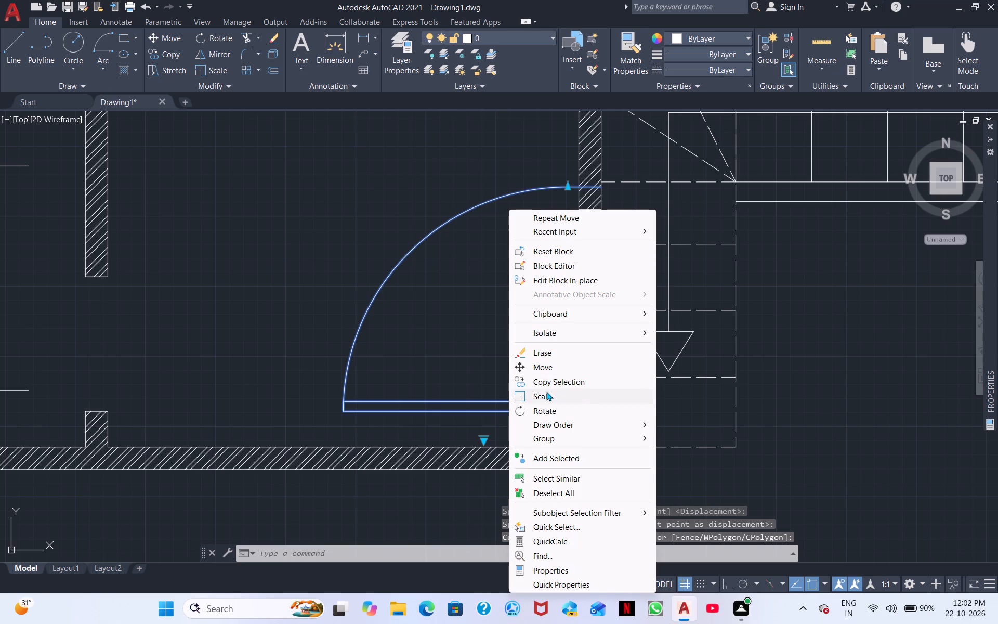
left_click(545, 396)
left_click(598, 415)
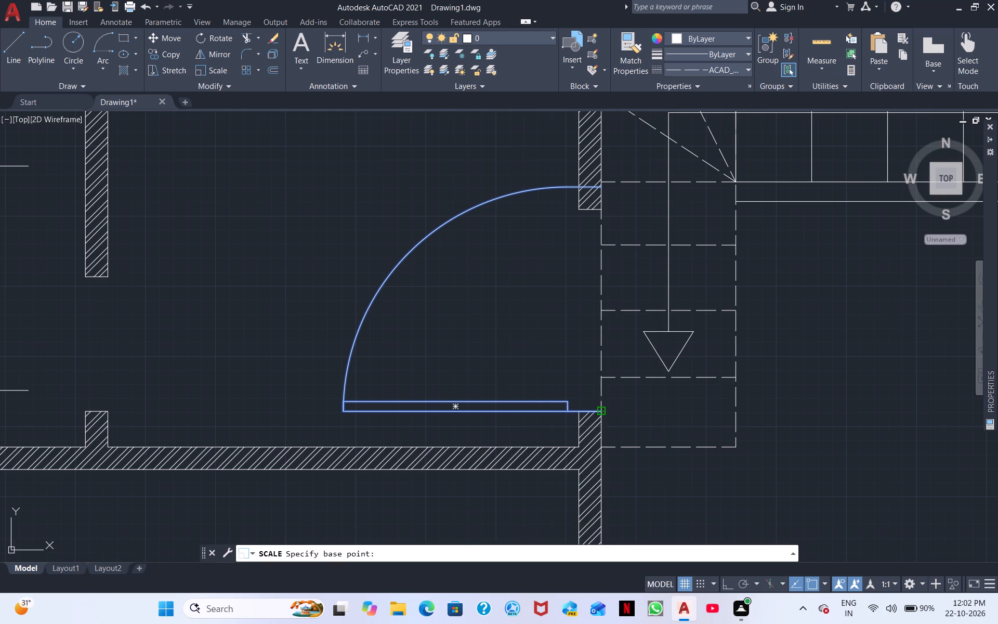
left_click(541, 511)
Move the top left room's door by its hinge end to the top right corner of the partition stub below its opening.
scroll(447, 395, "down", 2)
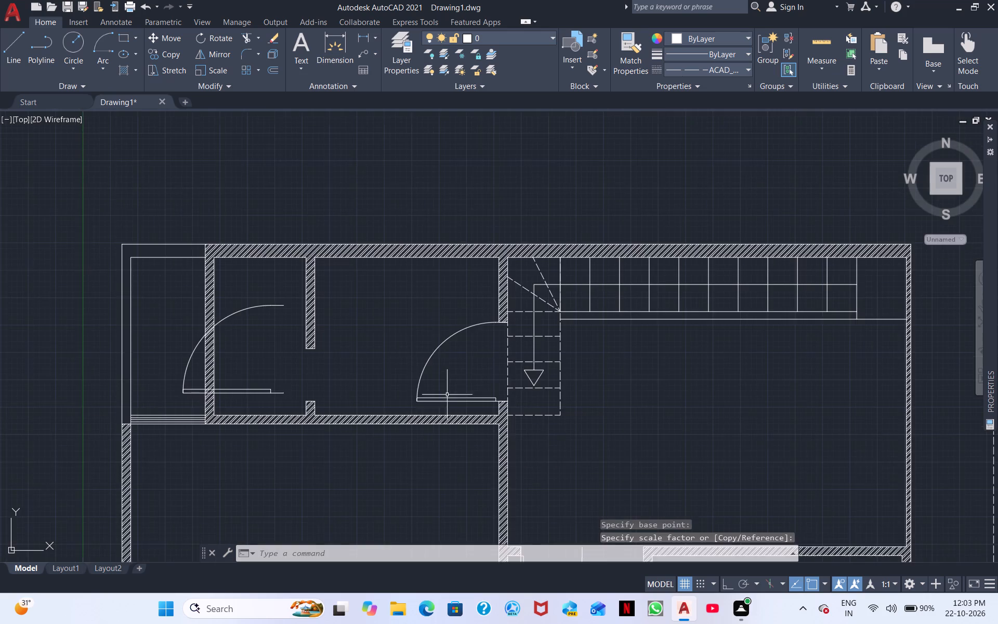
middle_click_drag(399, 383, 555, 381)
left_click(416, 395)
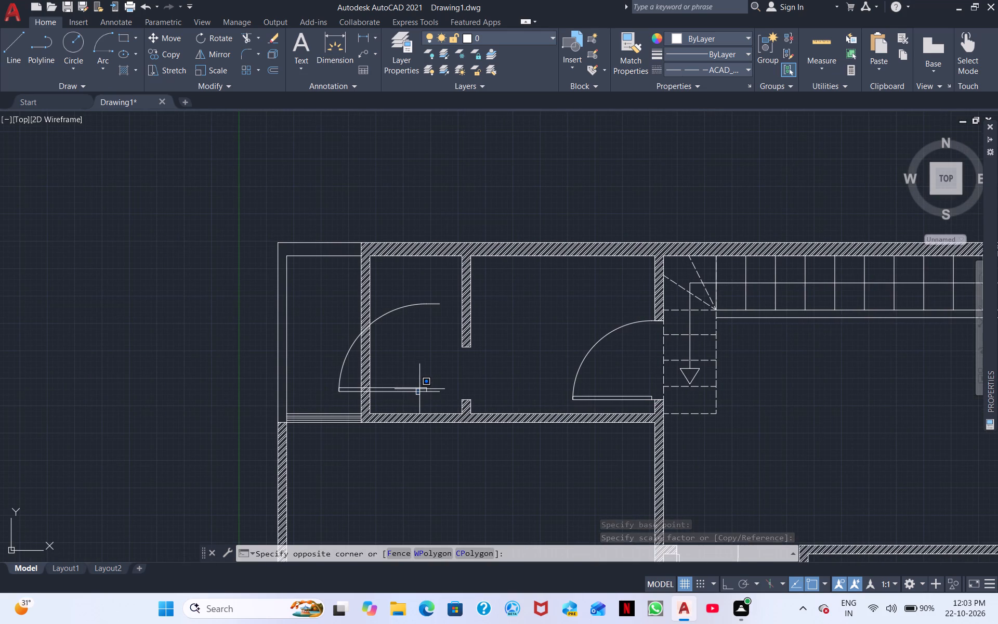
left_click(421, 395)
left_click(420, 381)
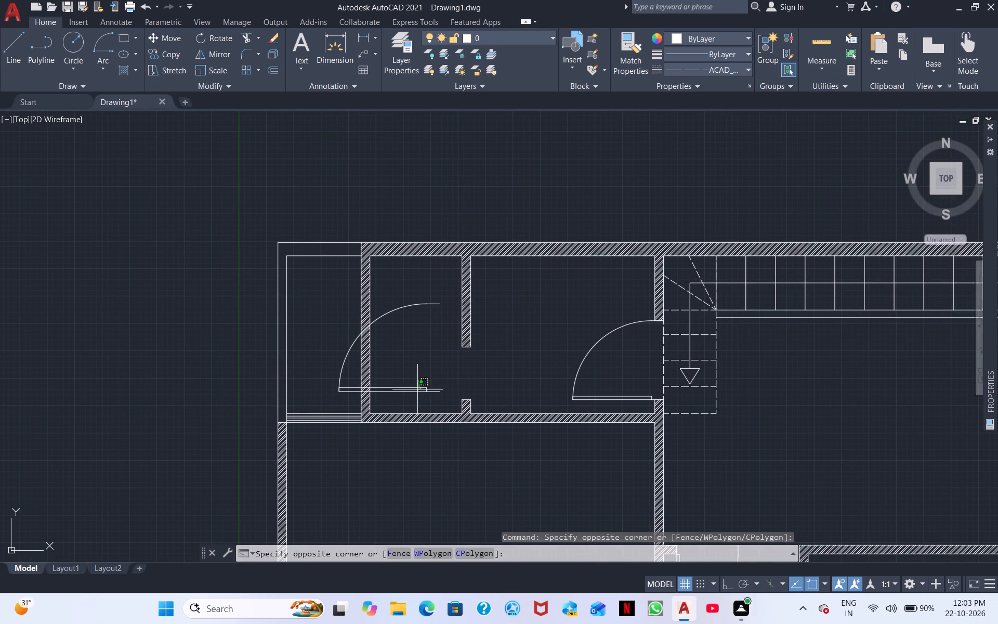
left_click(417, 394)
right_click(431, 395)
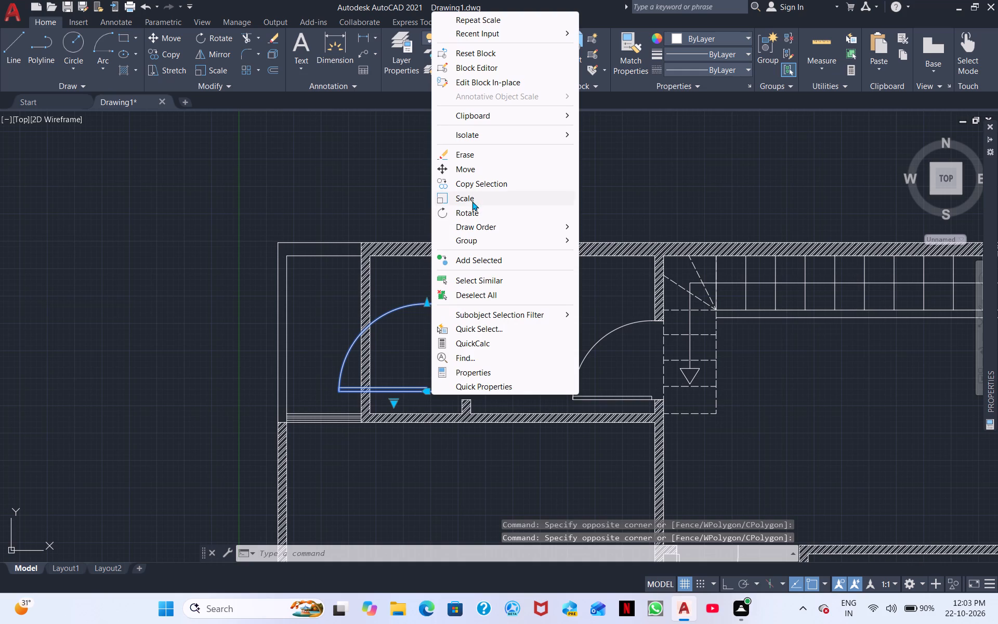
left_click(474, 168)
scroll(437, 385, "up", 2)
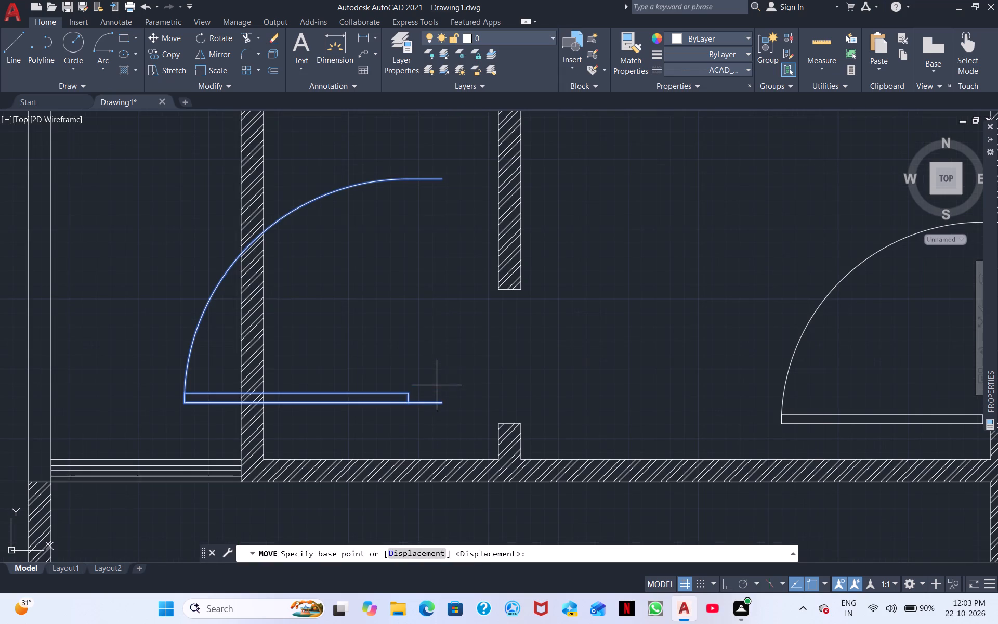
left_click(437, 402)
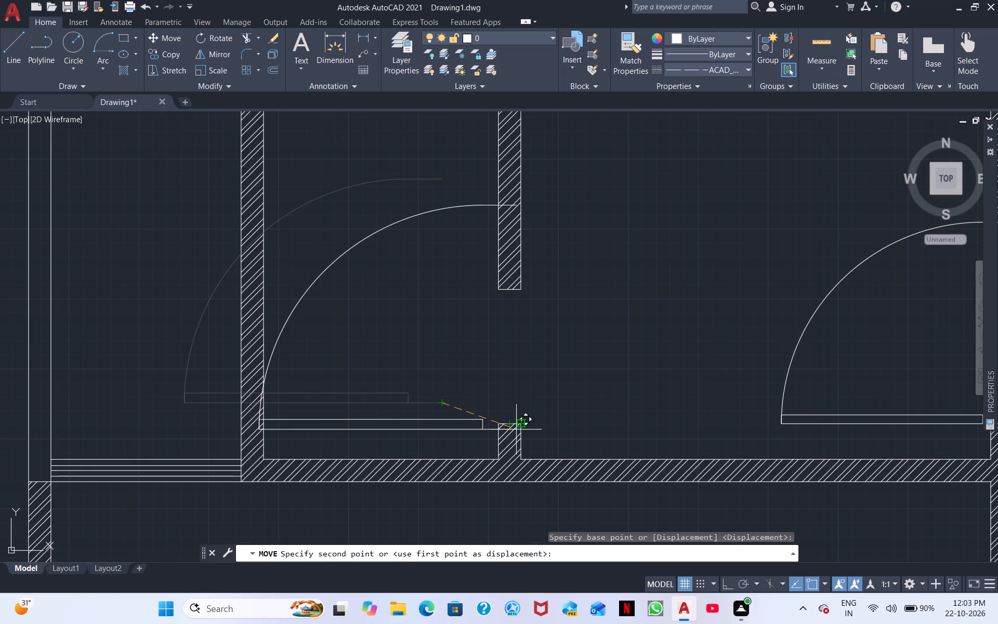
scroll(517, 428, "up", 3)
left_click(529, 414)
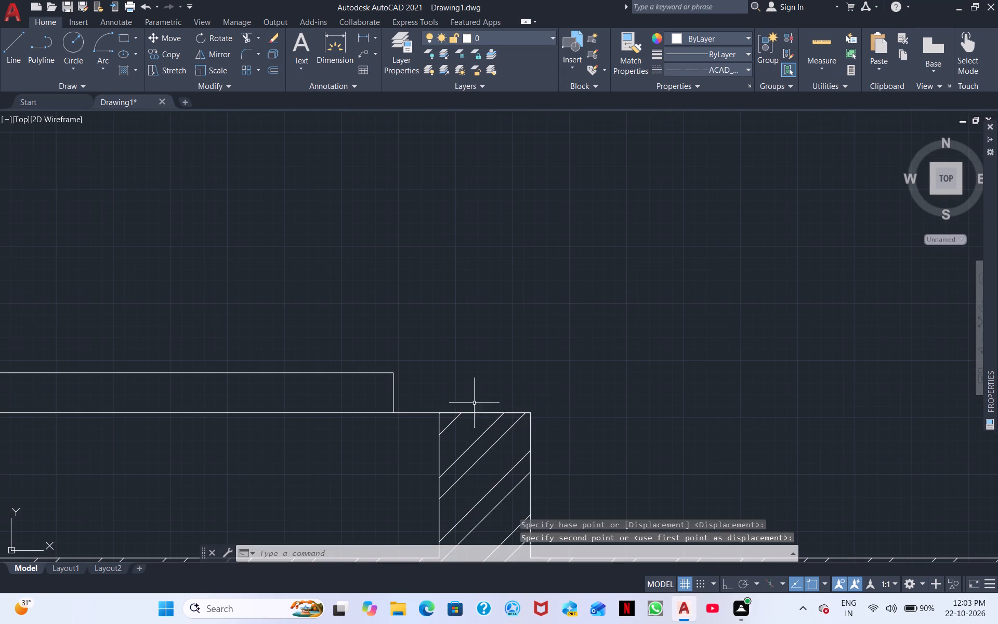
Scale the top left room's door down about its hinge end so its arc meets the partition end above the opening.
scroll(454, 399, "down", 2)
left_click(419, 412)
left_click(382, 357)
right_click(382, 357)
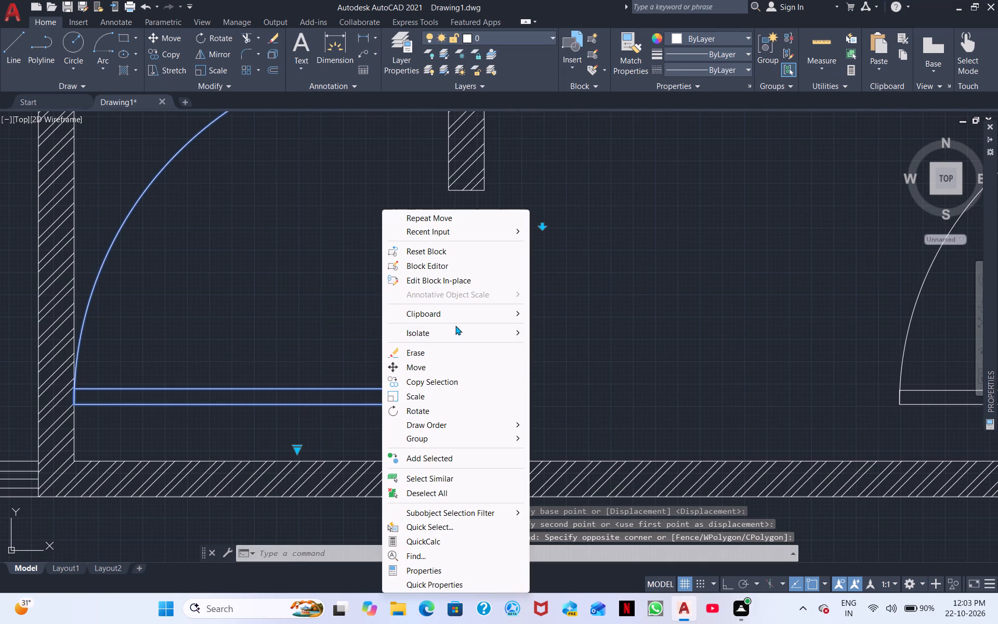
left_click(431, 397)
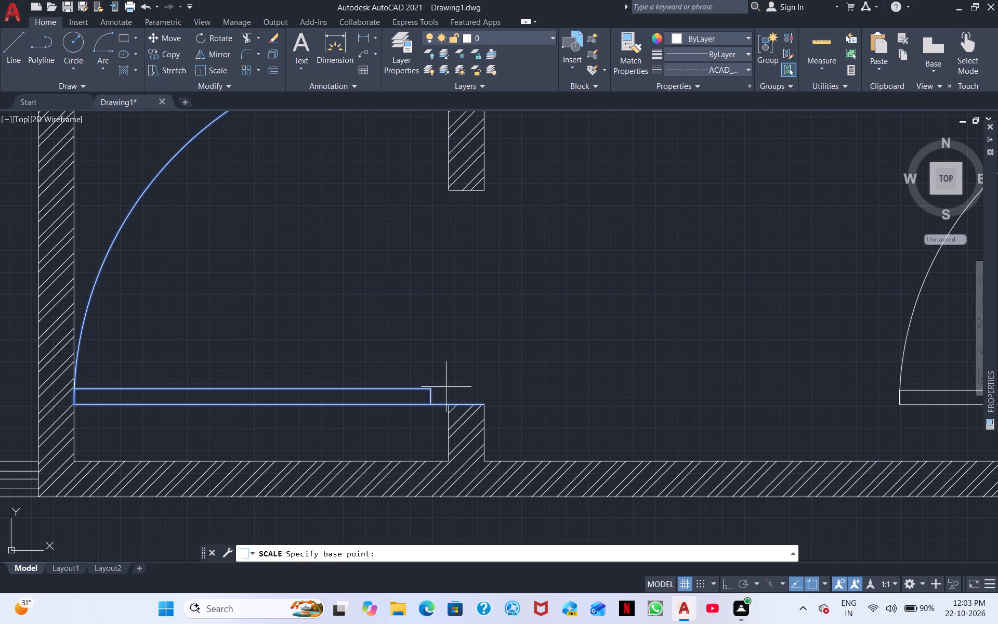
left_click(480, 406)
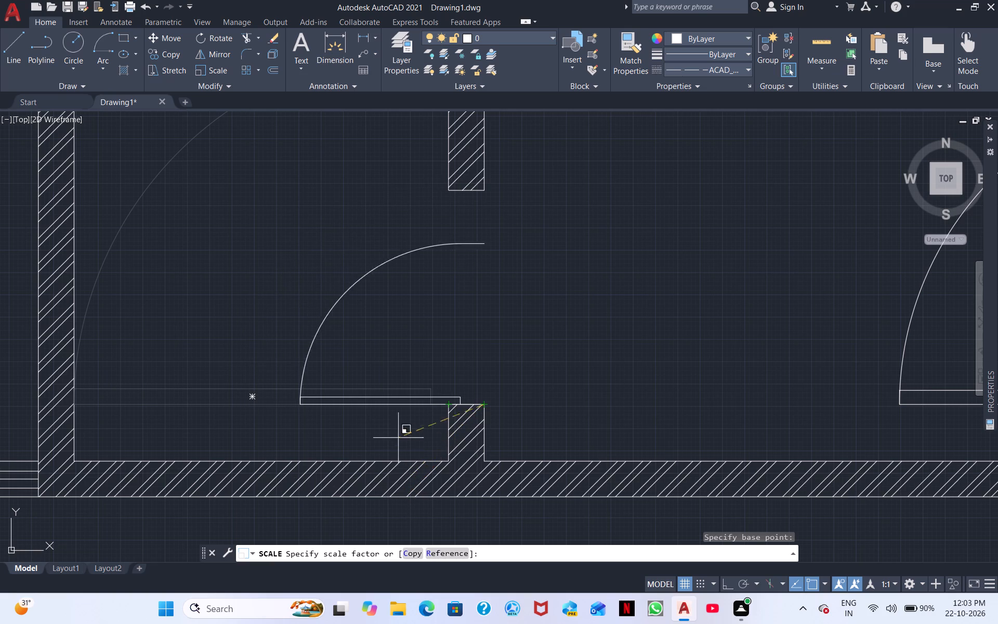
middle_click_drag(401, 444, 380, 513)
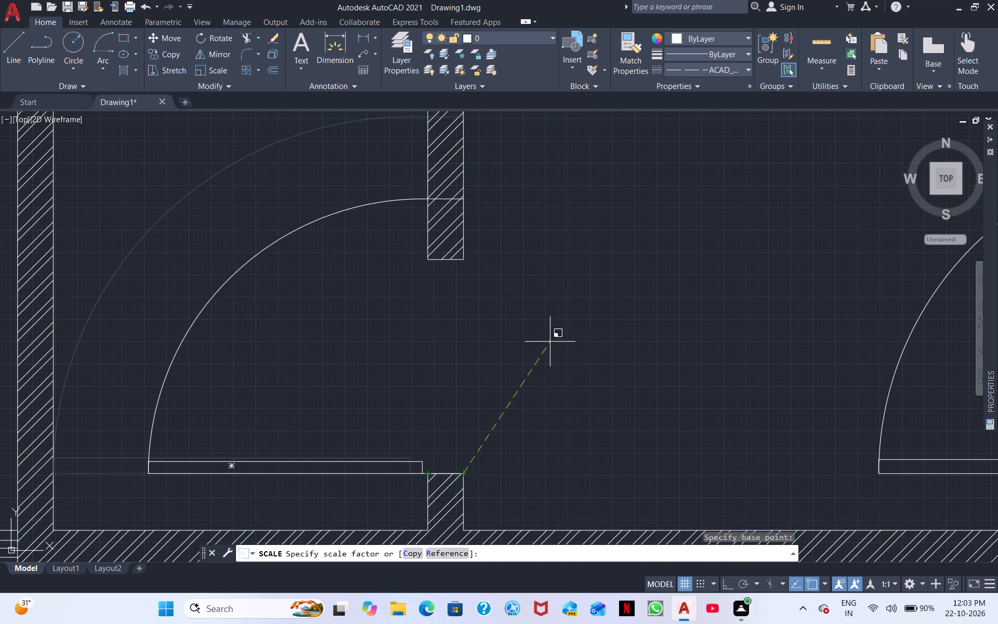
left_click(536, 374)
Mirror the single door leaf in the wide opening about a vertical line through its arc end, keeping the original, to form a double door.
scroll(536, 374, "down", 2)
middle_click_drag(576, 320, 556, 315)
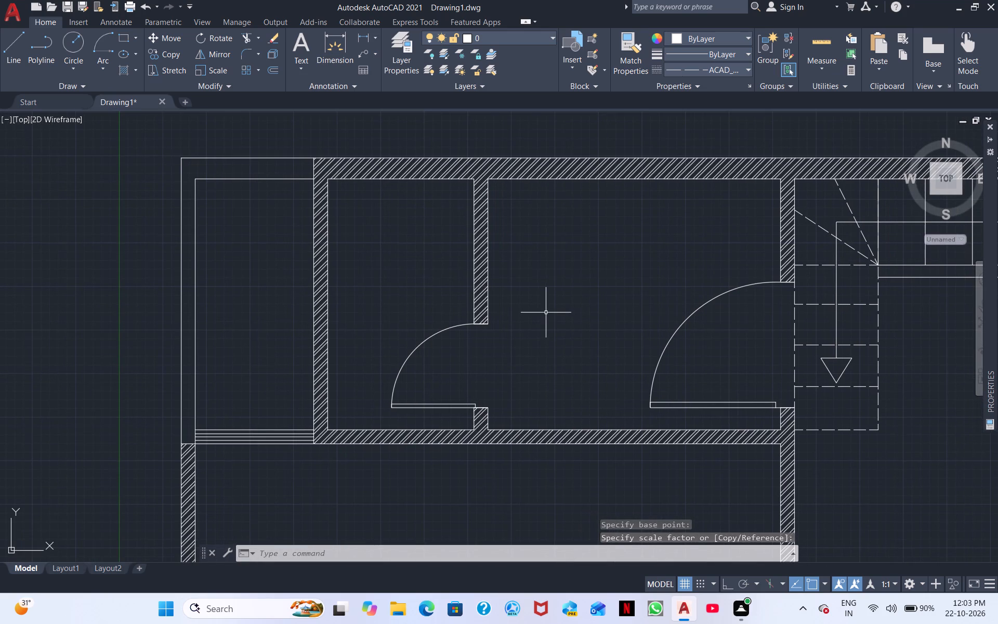
middle_click_drag(577, 313, 465, 270)
middle_click_drag(549, 277, 477, 226)
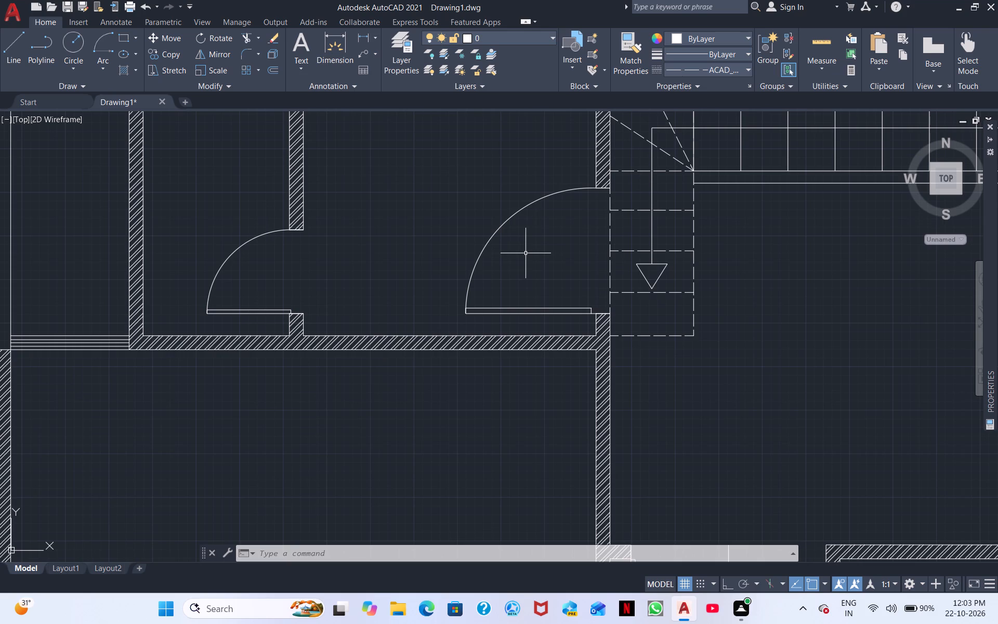
middle_click_drag(646, 285, 498, 223)
middle_click_drag(580, 303, 490, 191)
scroll(472, 224, "down", 1)
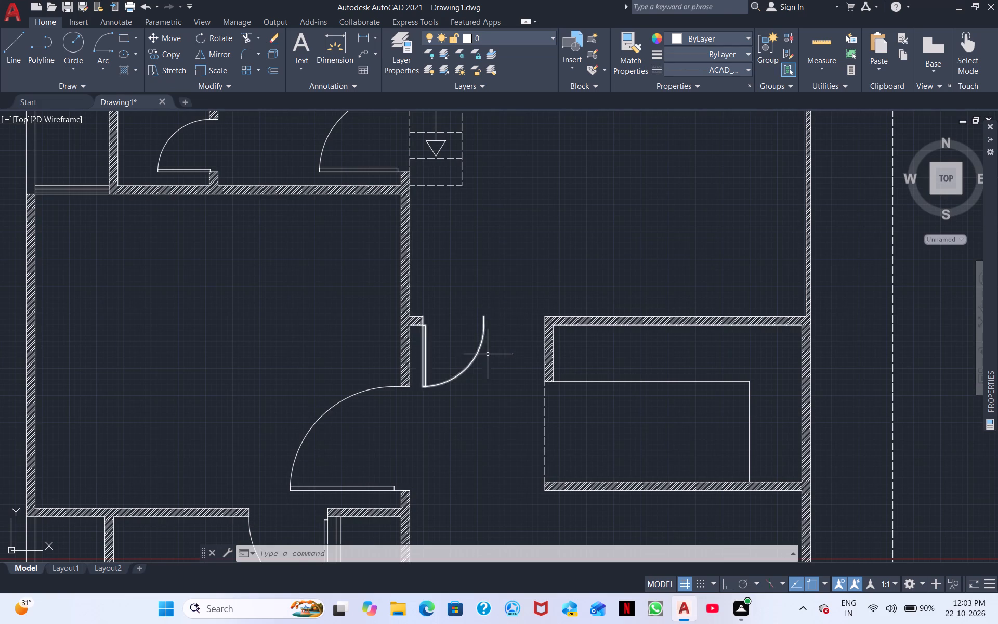
left_click(490, 354)
left_click(467, 335)
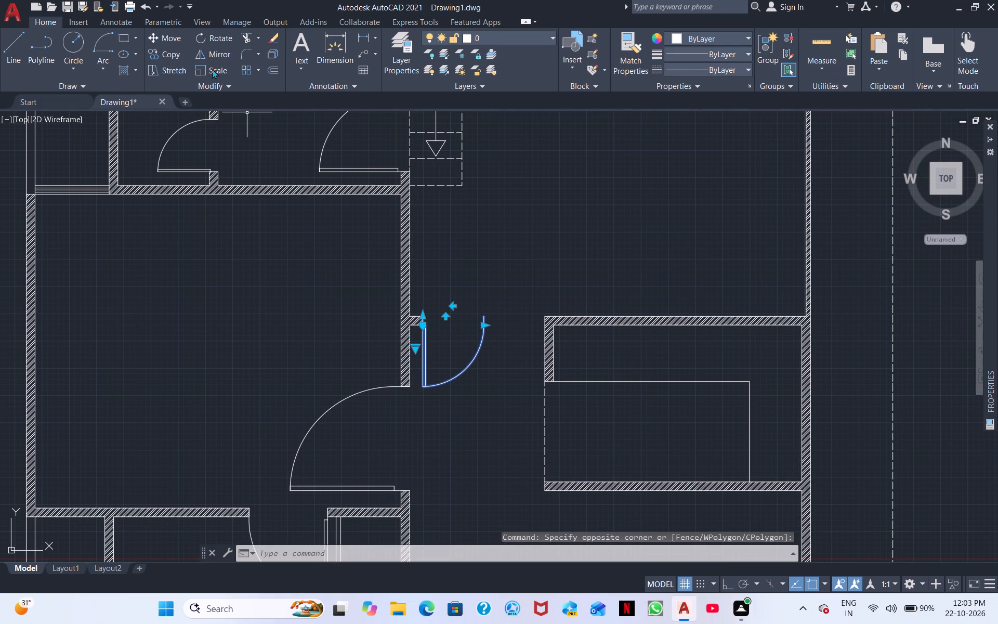
left_click(217, 59)
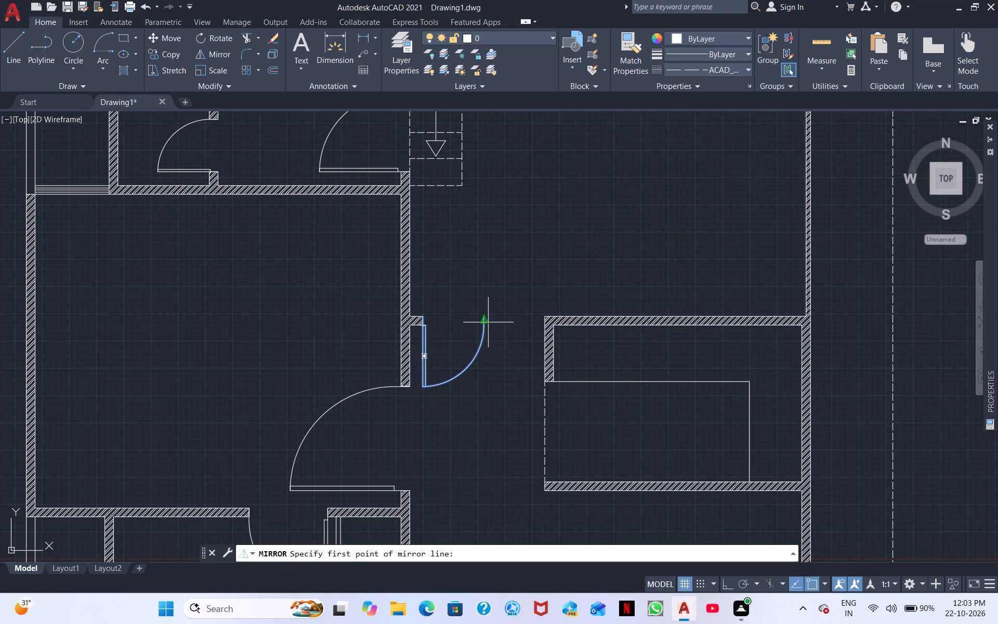
left_click(485, 321)
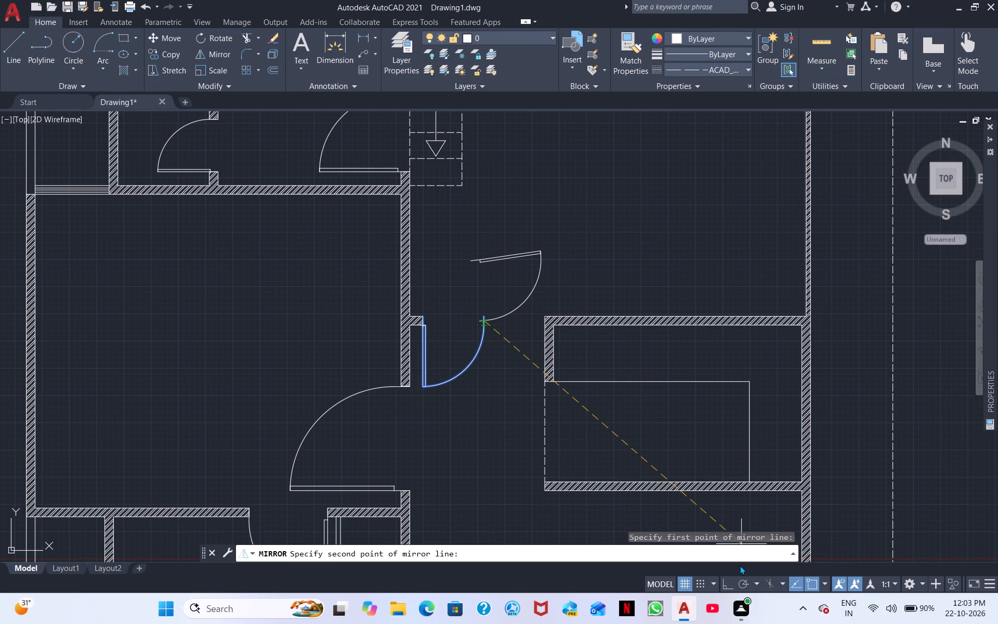
left_click(726, 588)
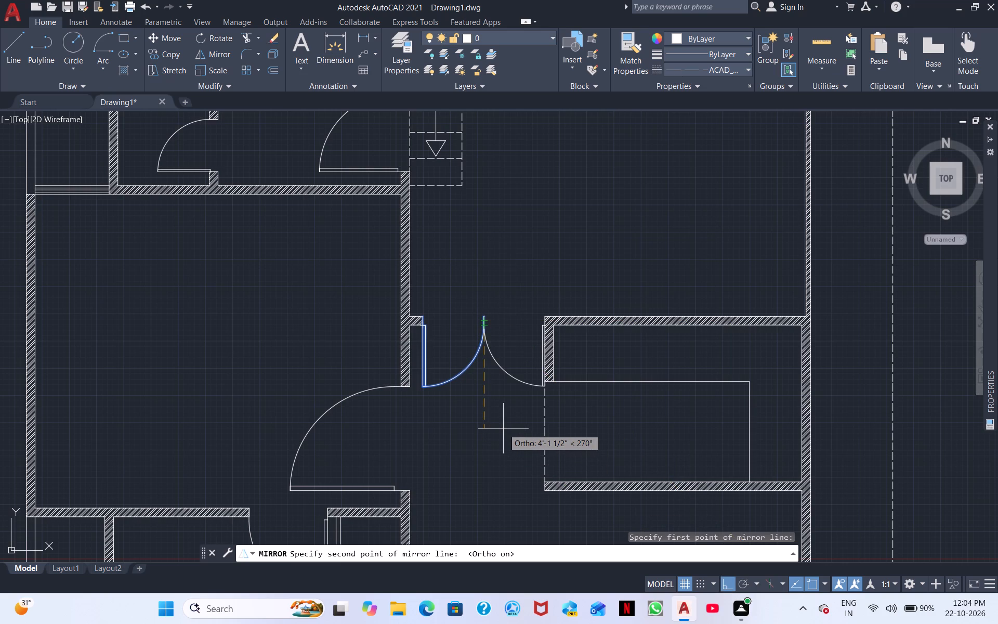
left_click(503, 428)
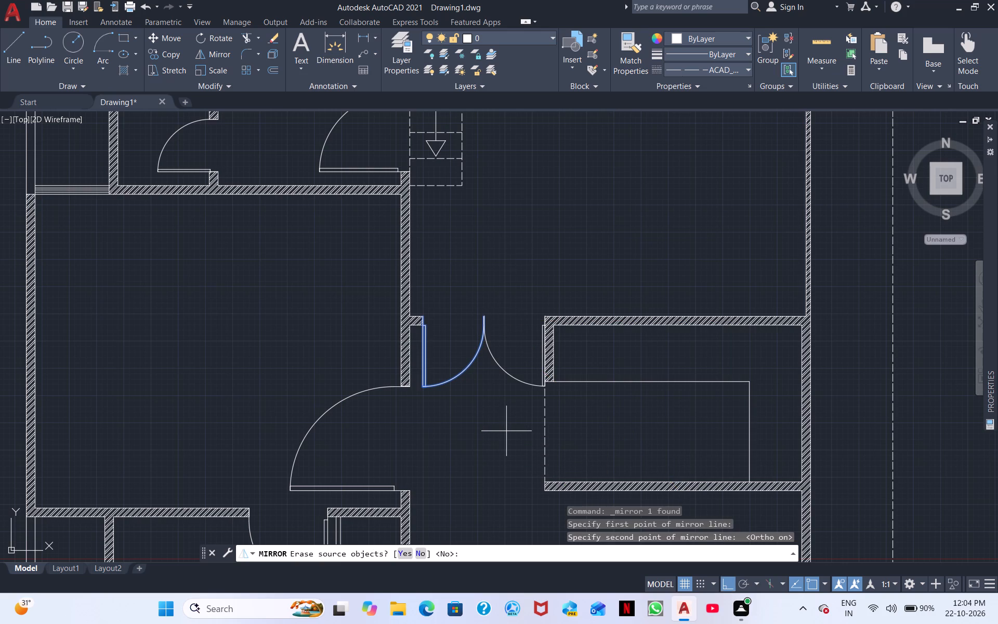
right_click(506, 431)
left_click(531, 442)
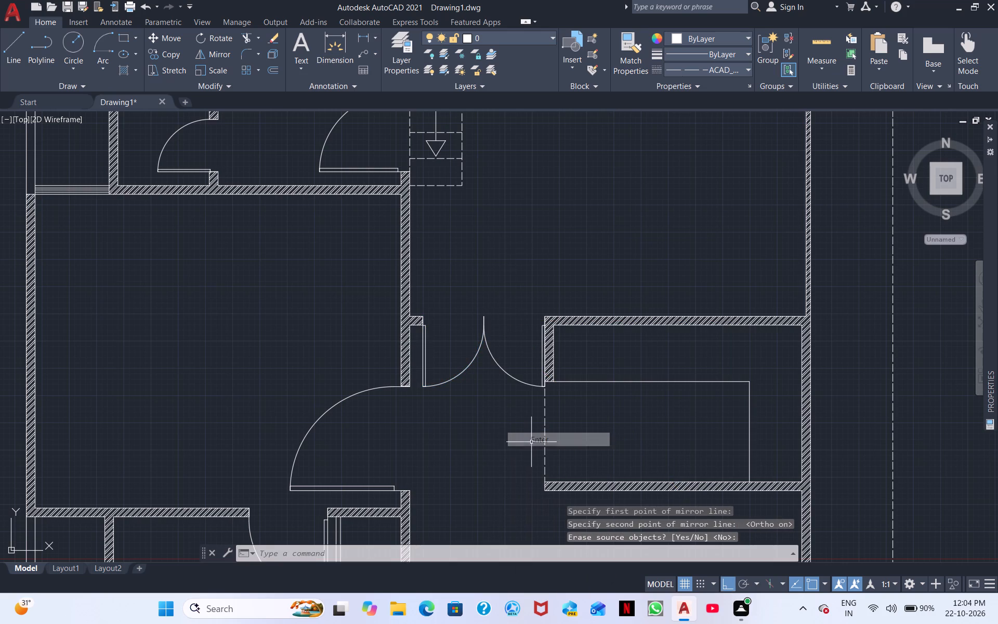
Mirror the angled door at the diagonal opening across its arc end, perpendicular to the dashed lines, keeping the original leaf.
scroll(494, 416, "down", 1)
middle_click_drag(490, 413, 468, 324)
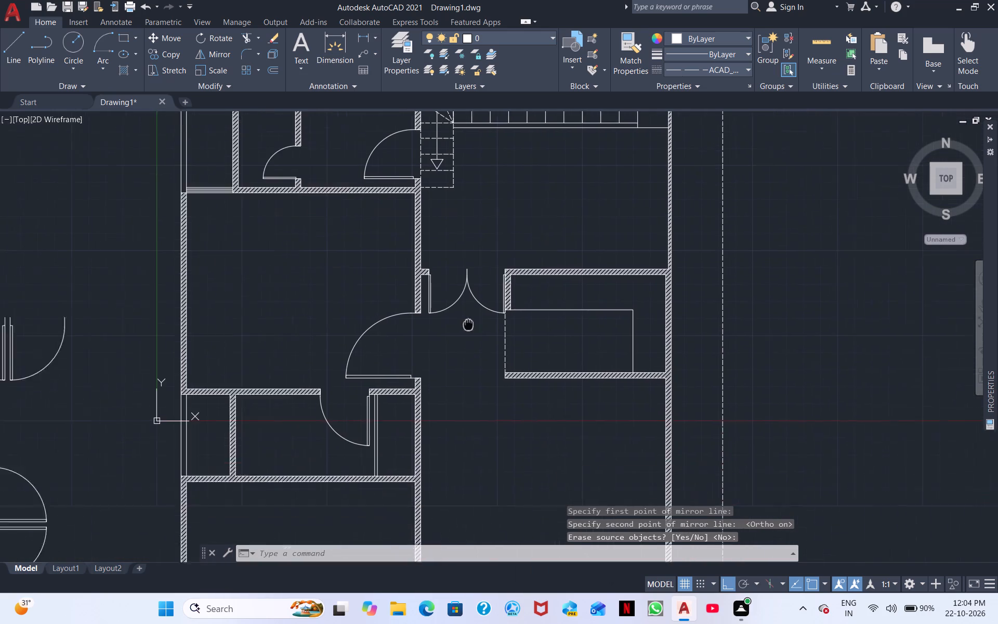
middle_click_drag(468, 324, 463, 303)
scroll(458, 338, "down", 1)
middle_click_drag(463, 379, 446, 293)
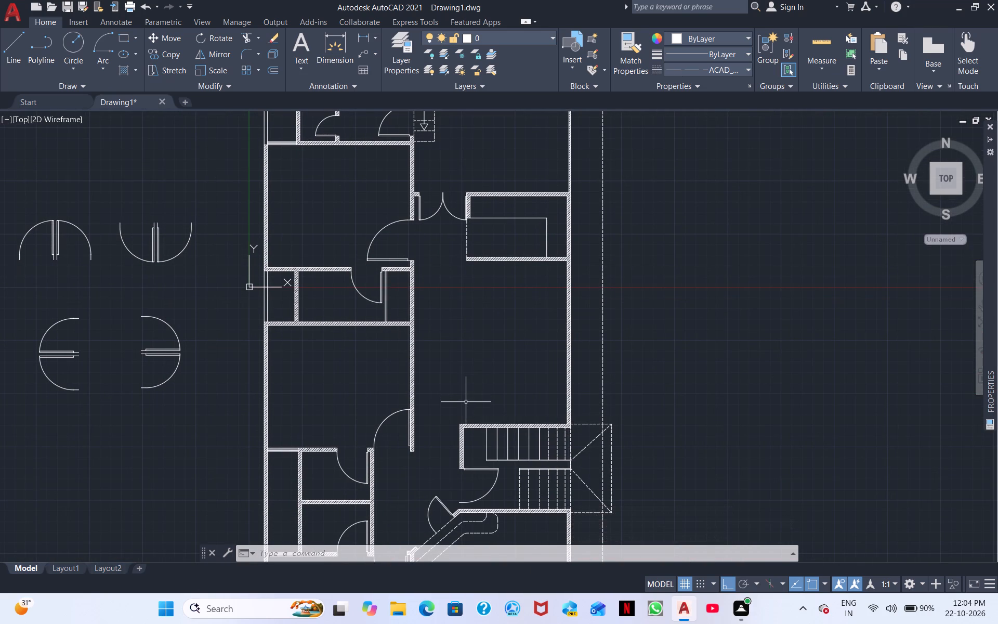
middle_click_drag(465, 401, 416, 232)
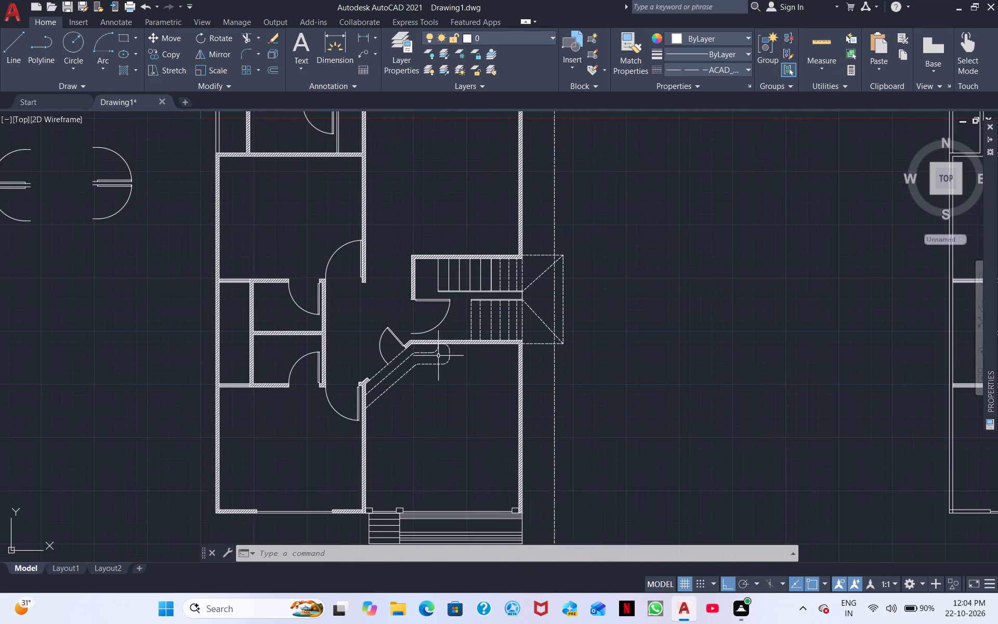
scroll(438, 354, "up", 2)
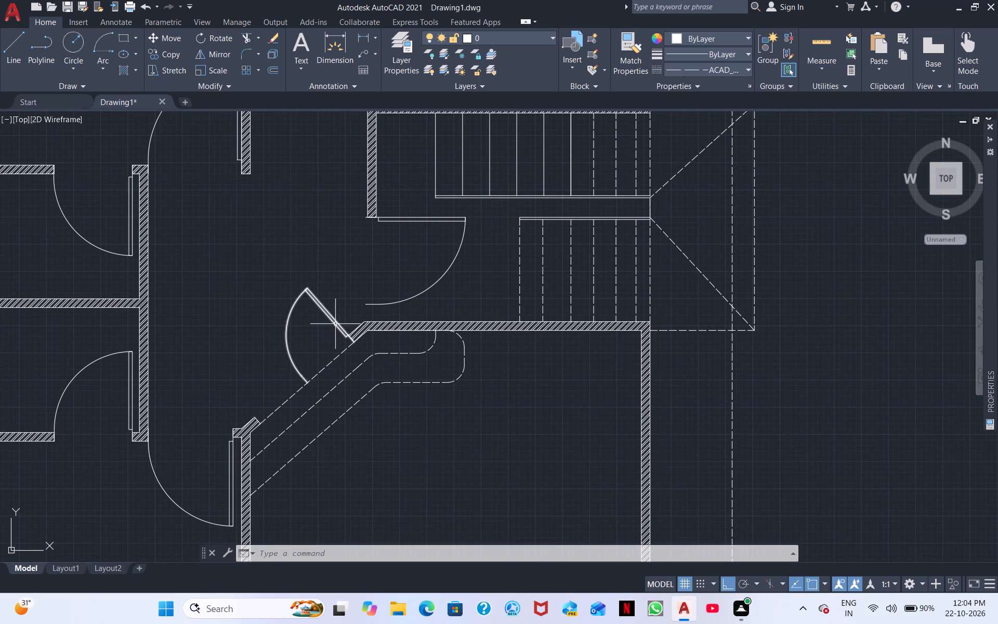
left_click(336, 323)
right_click(333, 326)
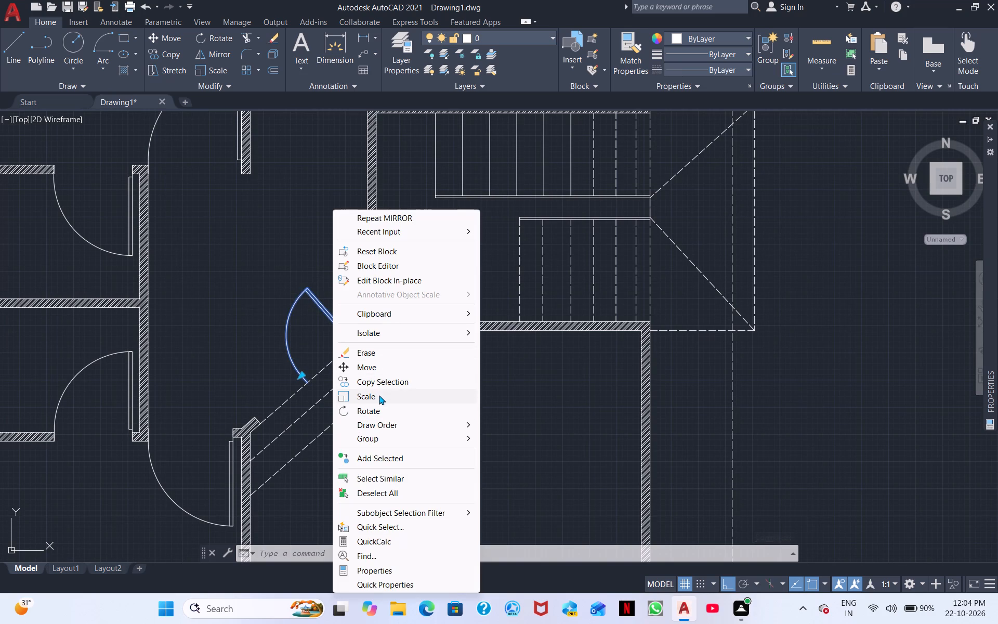
left_click(204, 57)
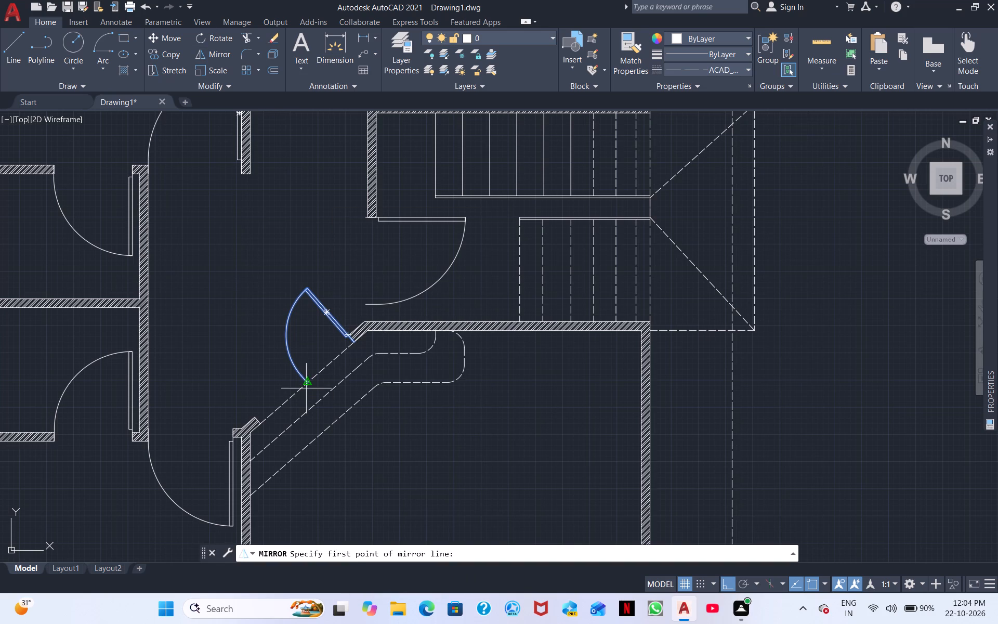
left_click(305, 384)
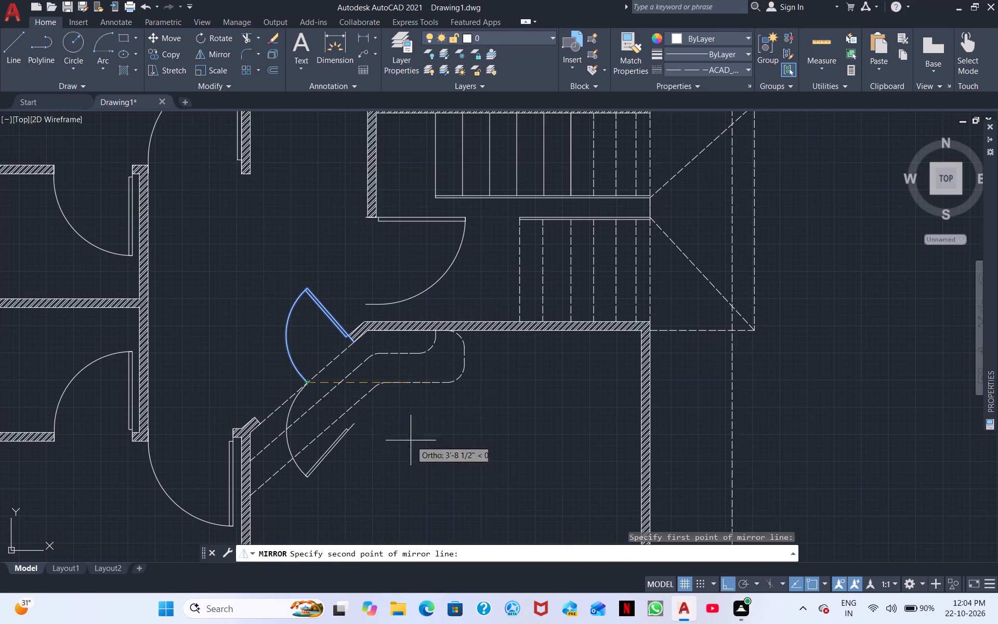
left_click(731, 590)
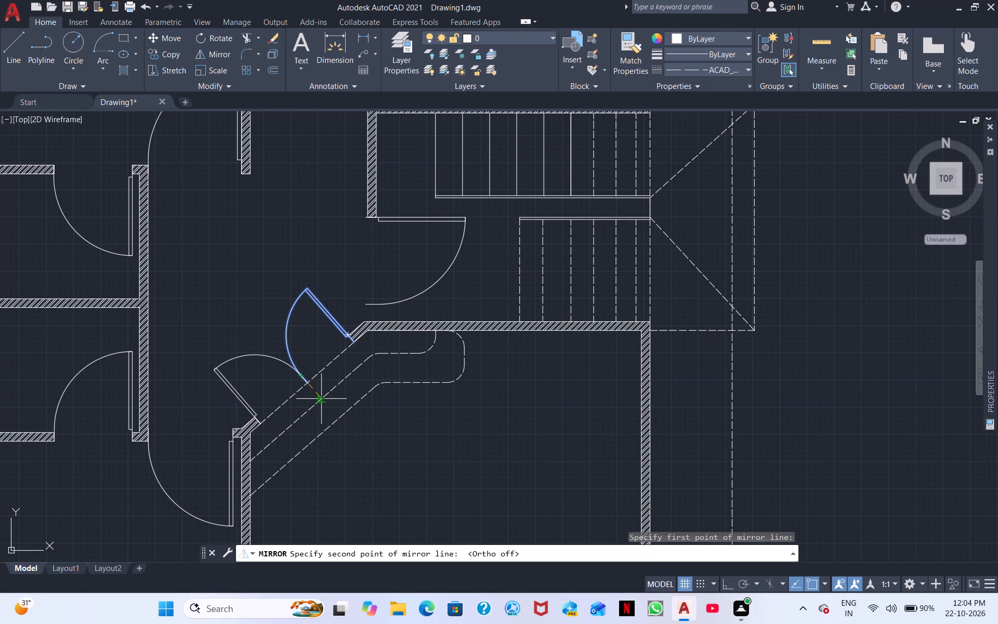
left_click(324, 399)
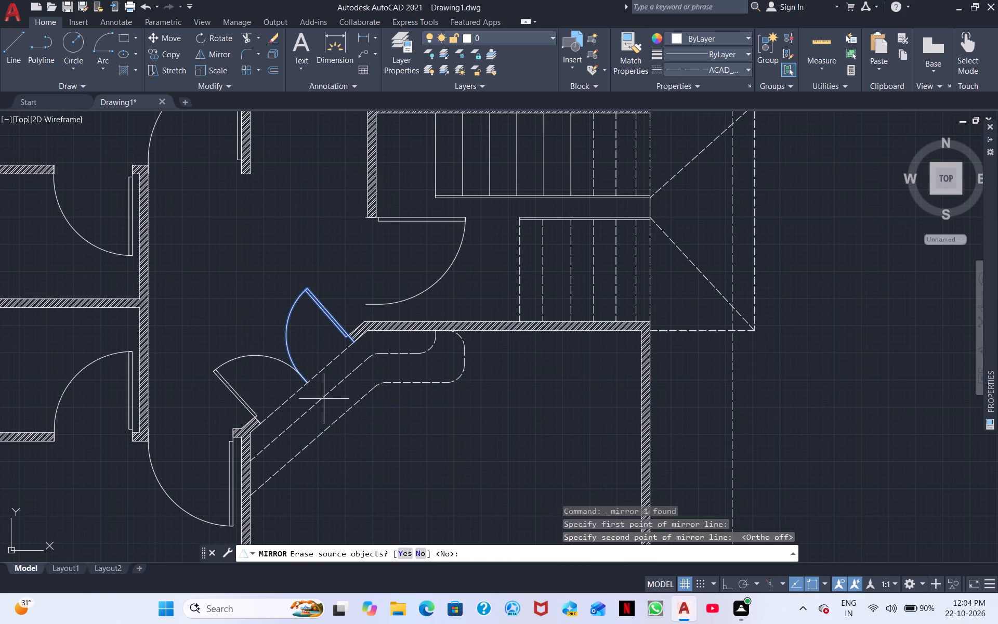
right_click(324, 399)
left_click(369, 408)
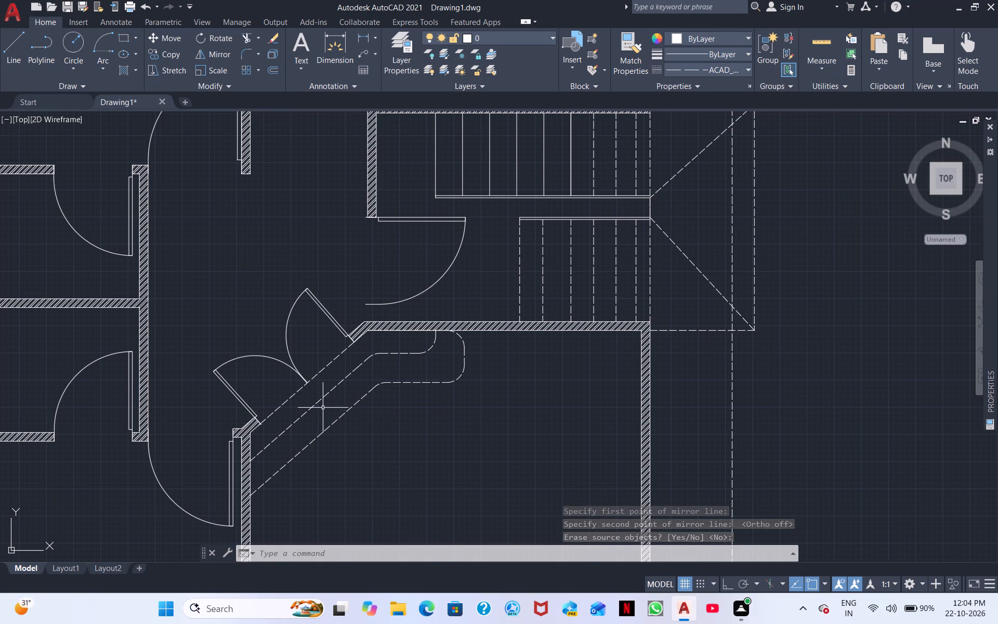
Move the door beside the lower staircase by its hinge end to the bottom left corner of the wall stub above its opening.
left_click(420, 305)
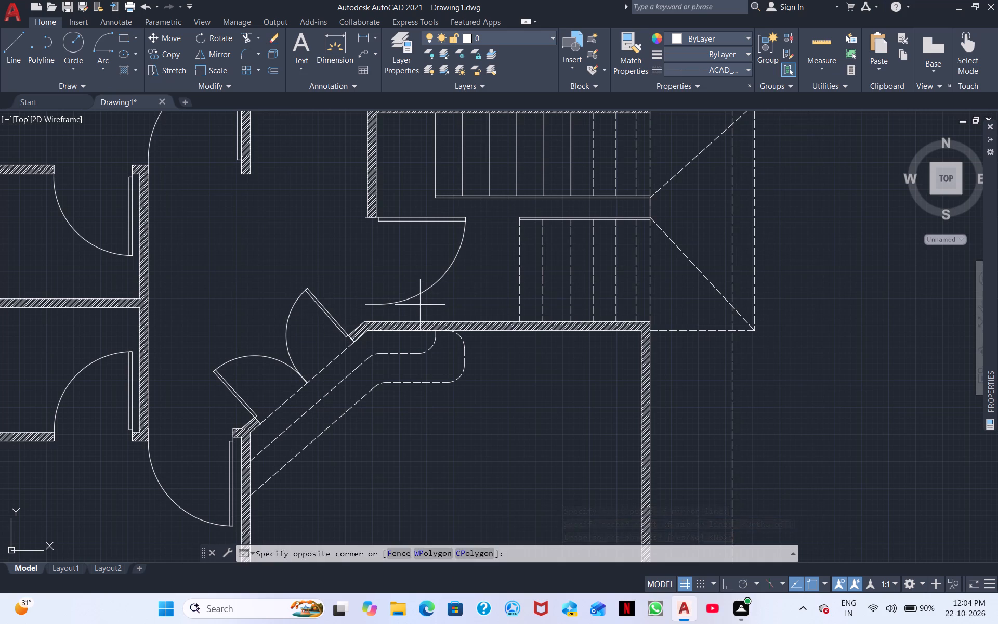
left_click(401, 280)
right_click(392, 243)
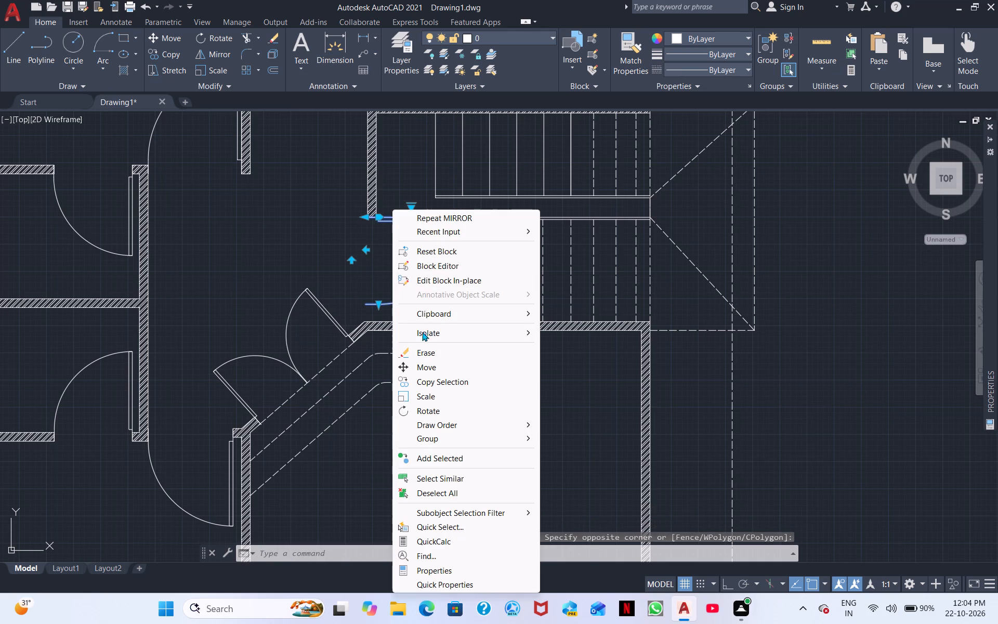
left_click(431, 366)
scroll(360, 242, "up", 1)
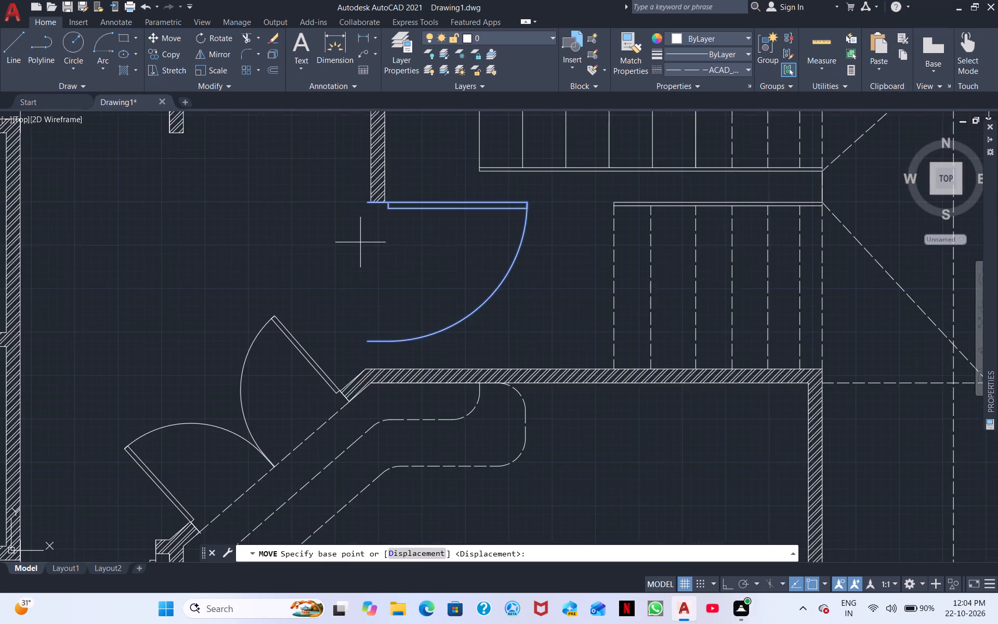
middle_click_drag(362, 252, 405, 407)
scroll(405, 407, "up", 1)
scroll(416, 325, "up", 3)
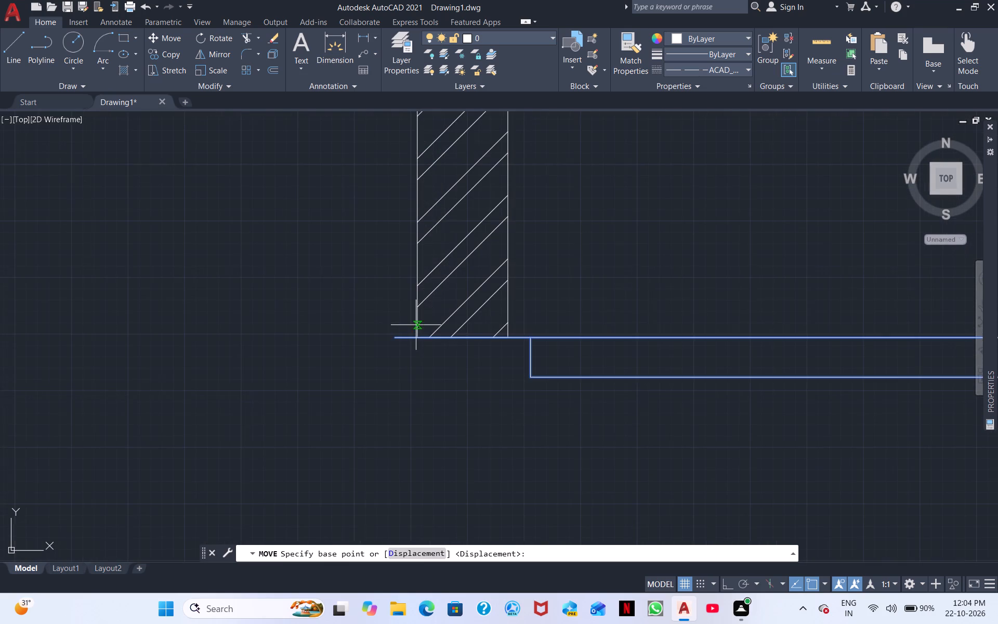
left_click(397, 337)
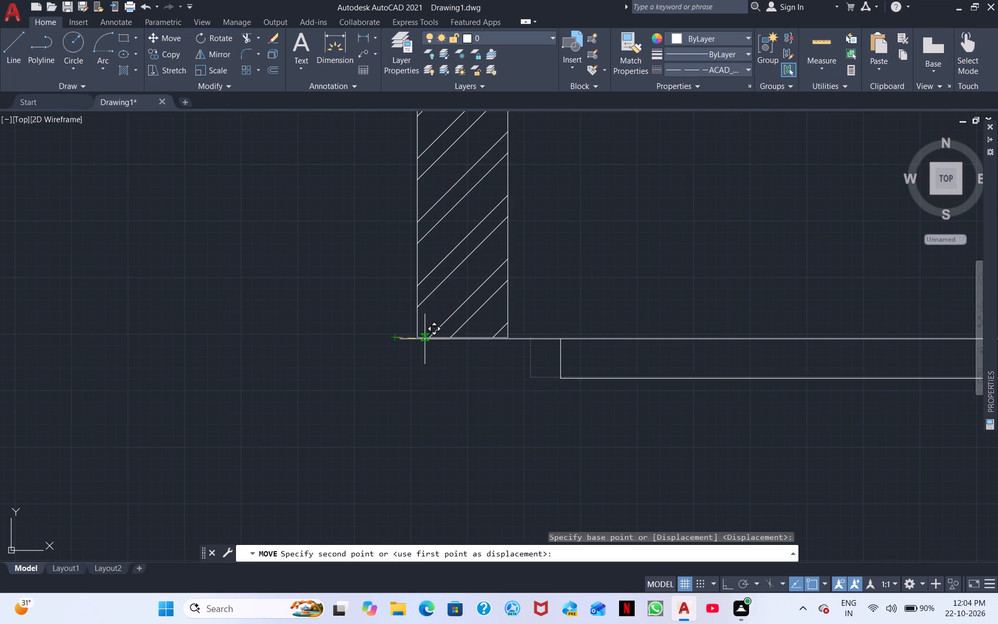
left_click(421, 339)
Scale the lower staircase door up about its hinge end so its arc meets the top edge of the wall below.
scroll(565, 414, "down", 1)
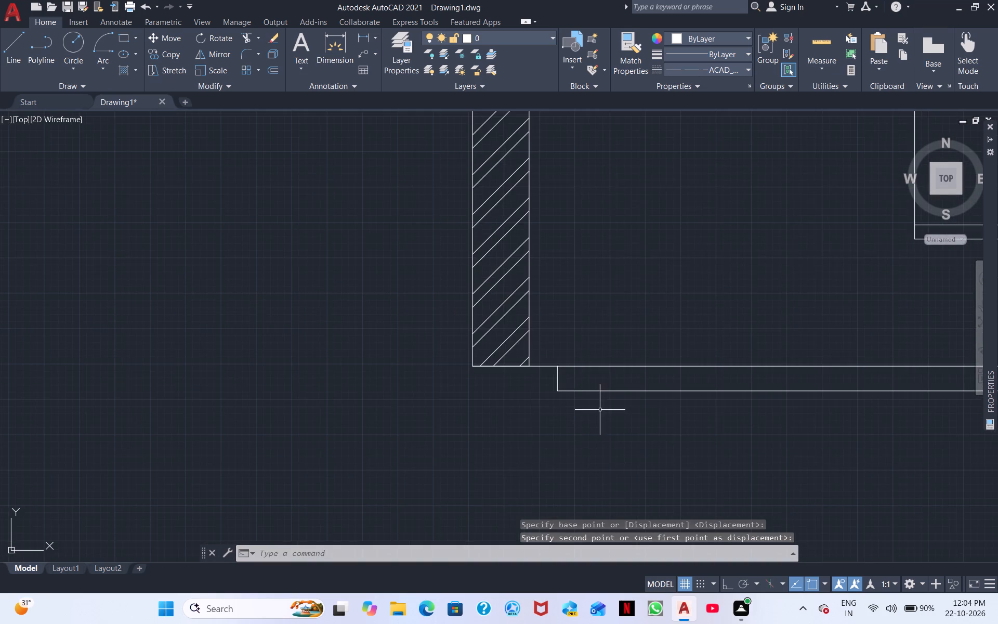
middle_click_drag(600, 408, 589, 311)
scroll(589, 316, "down", 2)
left_click_drag(646, 337, 640, 330)
left_click(585, 269)
right_click(591, 293)
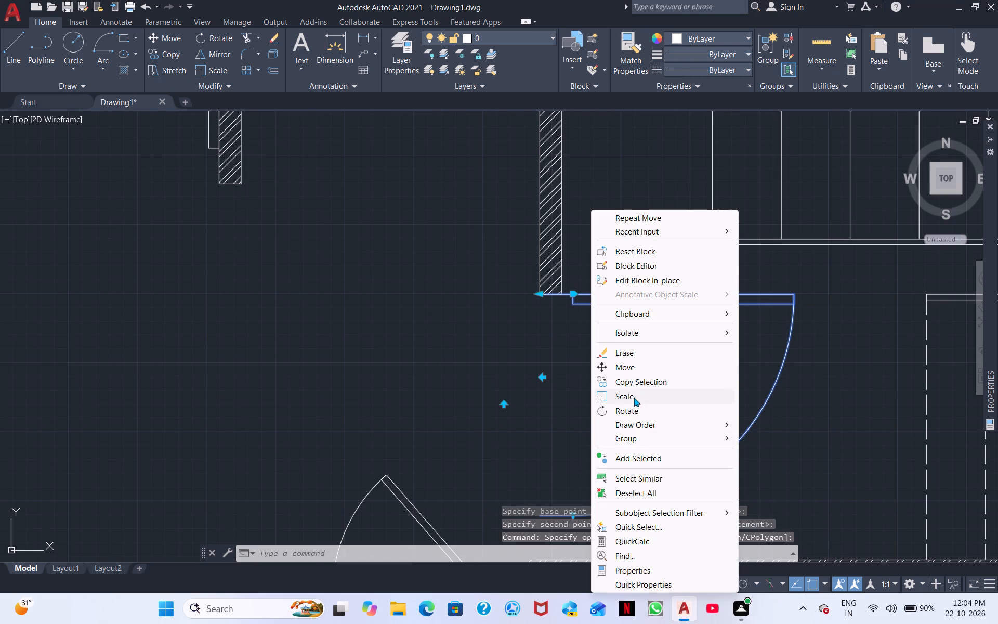
left_click(634, 397)
left_click(539, 292)
middle_click_drag(576, 404, 603, 306)
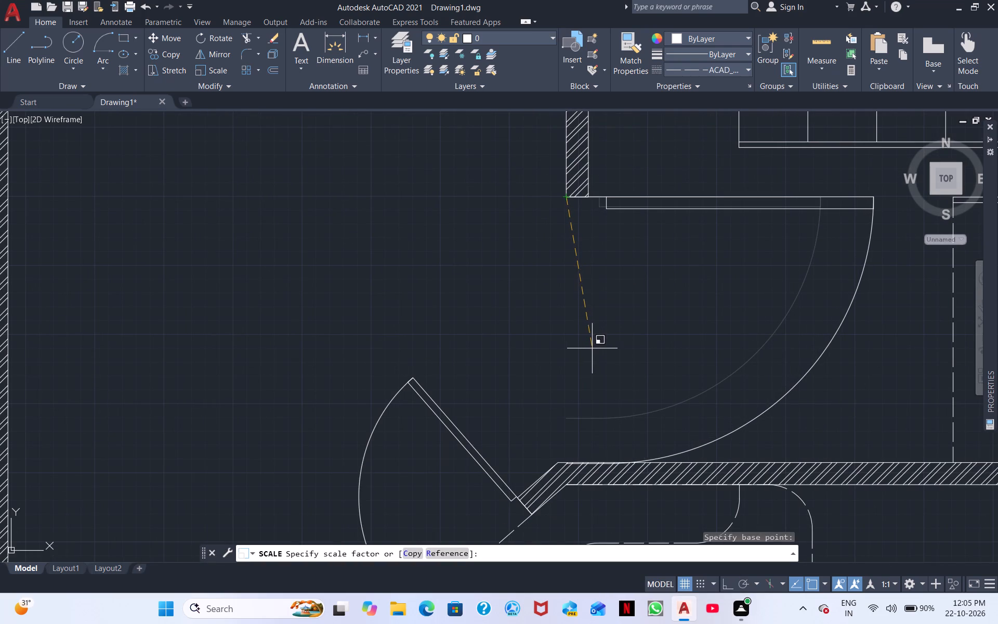
left_click(596, 347)
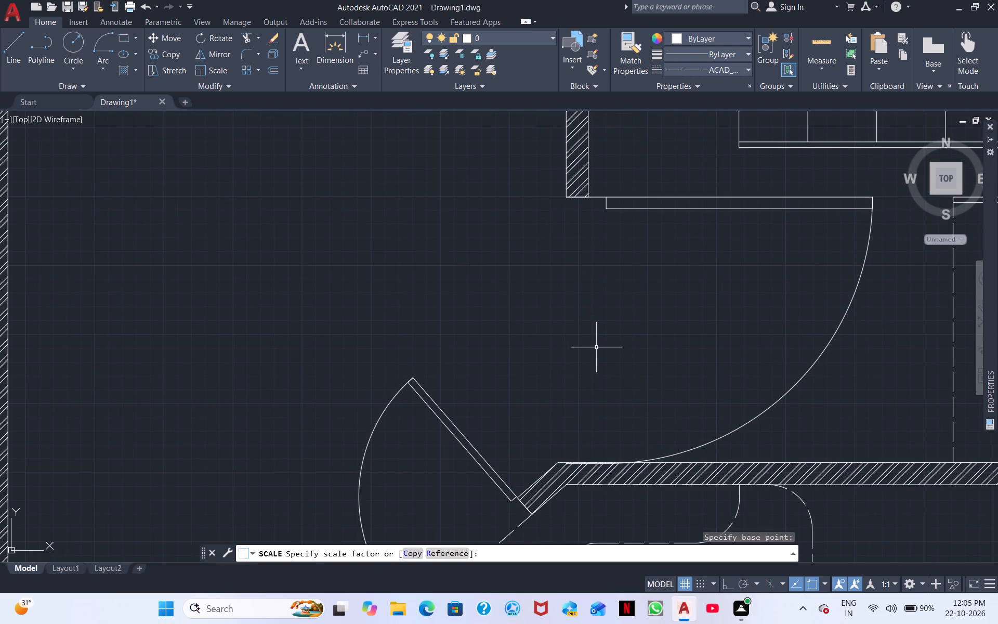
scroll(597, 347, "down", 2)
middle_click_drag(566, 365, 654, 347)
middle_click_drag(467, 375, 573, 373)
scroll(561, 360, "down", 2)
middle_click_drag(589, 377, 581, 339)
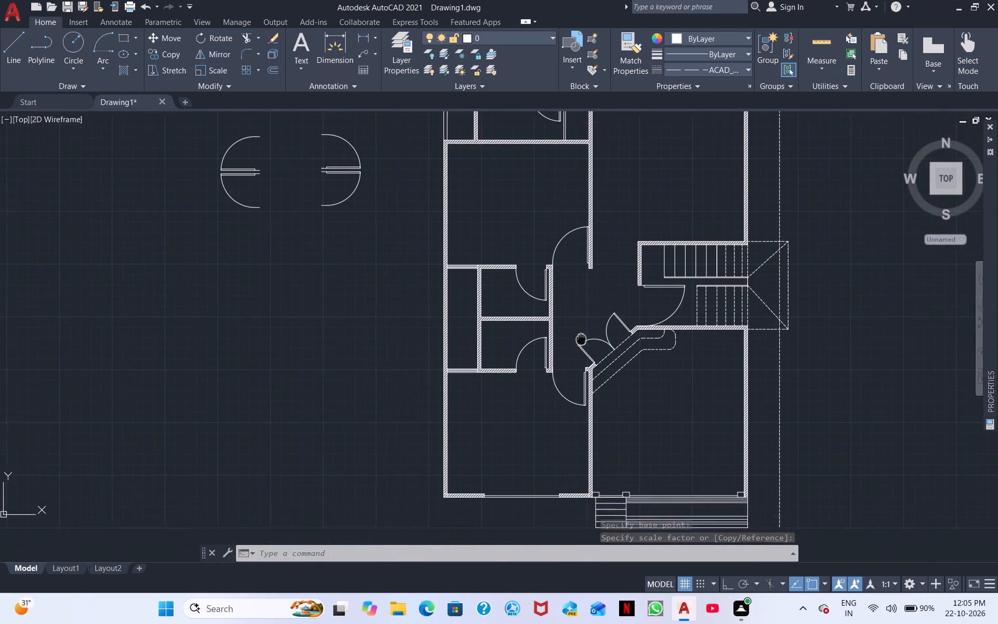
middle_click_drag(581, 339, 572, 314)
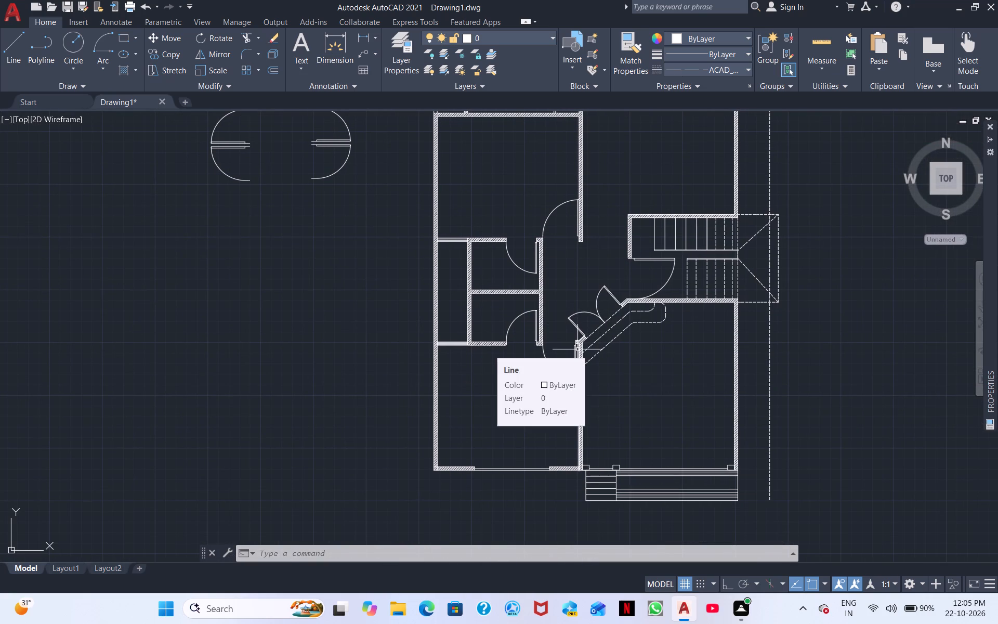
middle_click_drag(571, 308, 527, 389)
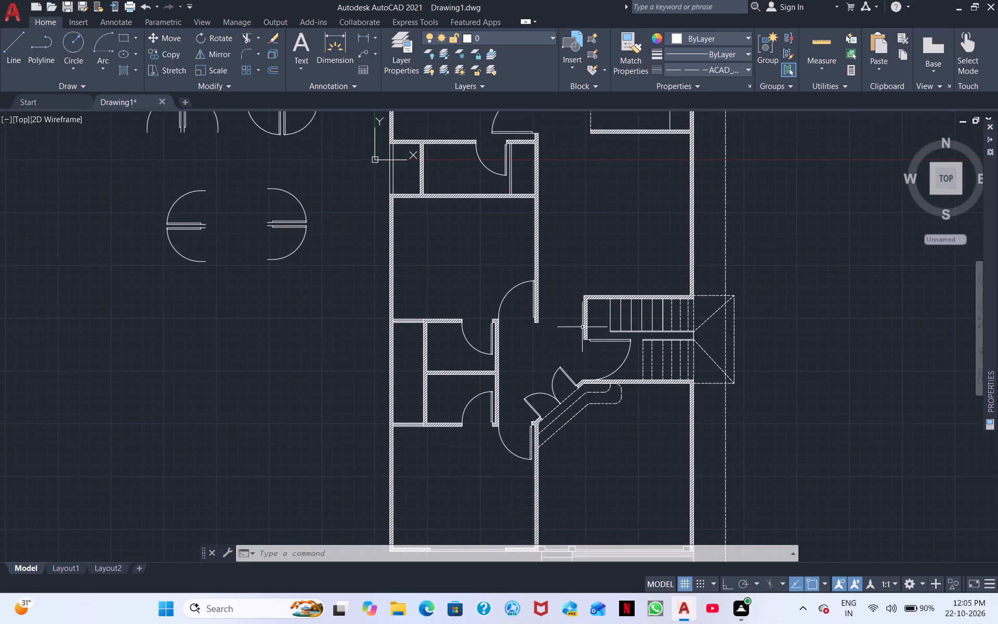
Review the doors placed throughout the floor plan, from the top rooms down to the lower staircase.
middle_click_drag(607, 304, 463, 374)
middle_click_drag(470, 240, 457, 357)
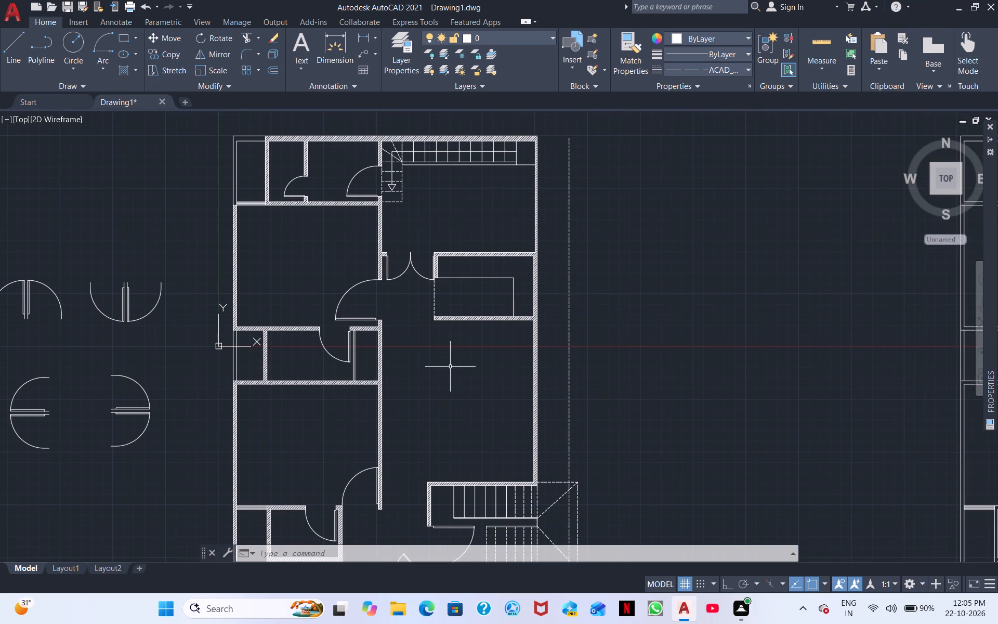
middle_click_drag(444, 378, 439, 389)
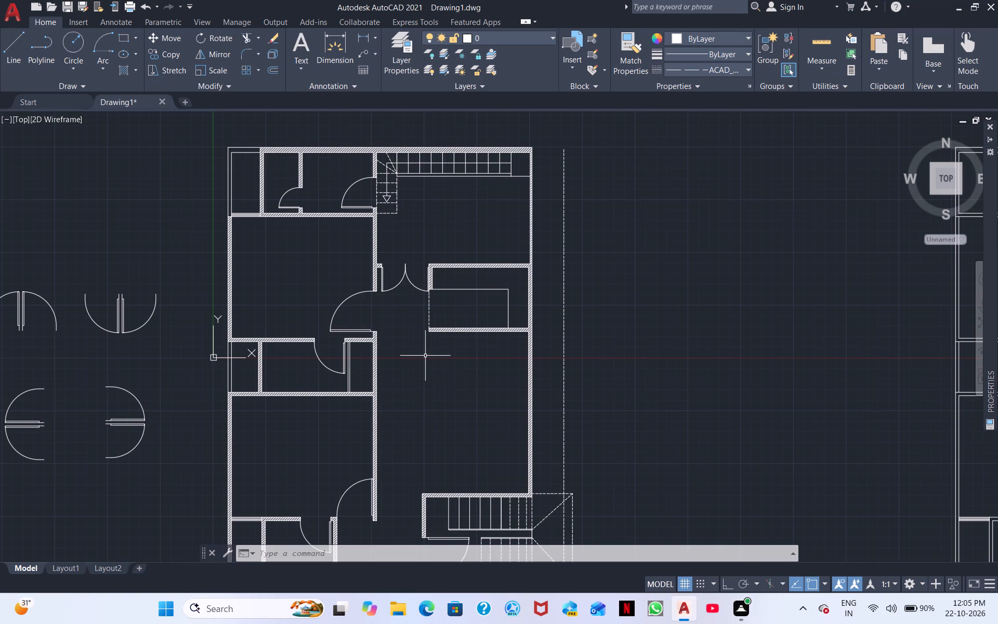
middle_click_drag(312, 298, 396, 361)
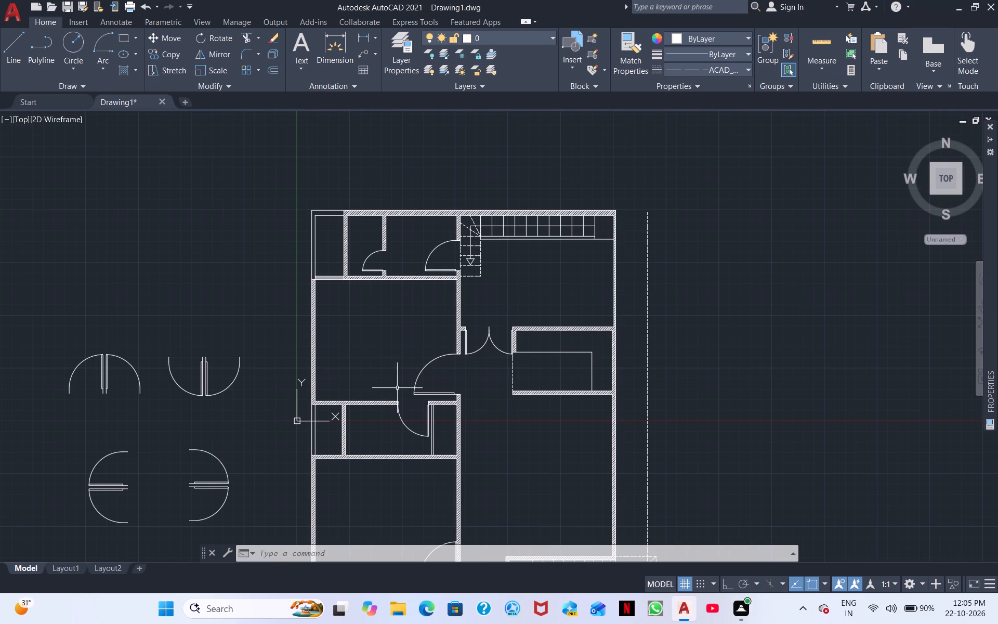
middle_click_drag(383, 425, 405, 357)
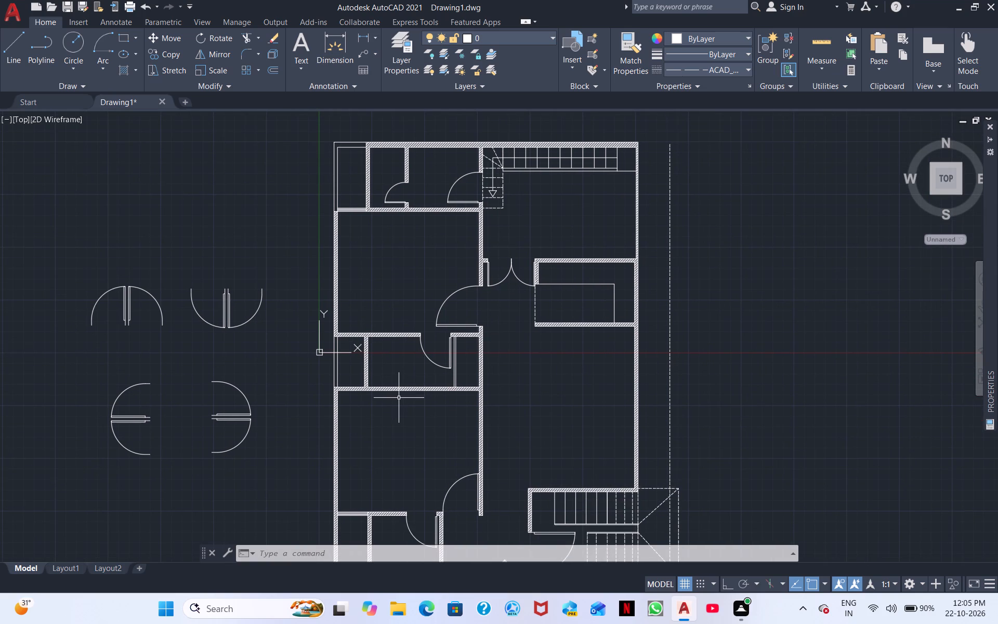
middle_click_drag(424, 407, 443, 347)
scroll(430, 404, "down", 1)
middle_click_drag(430, 406, 439, 377)
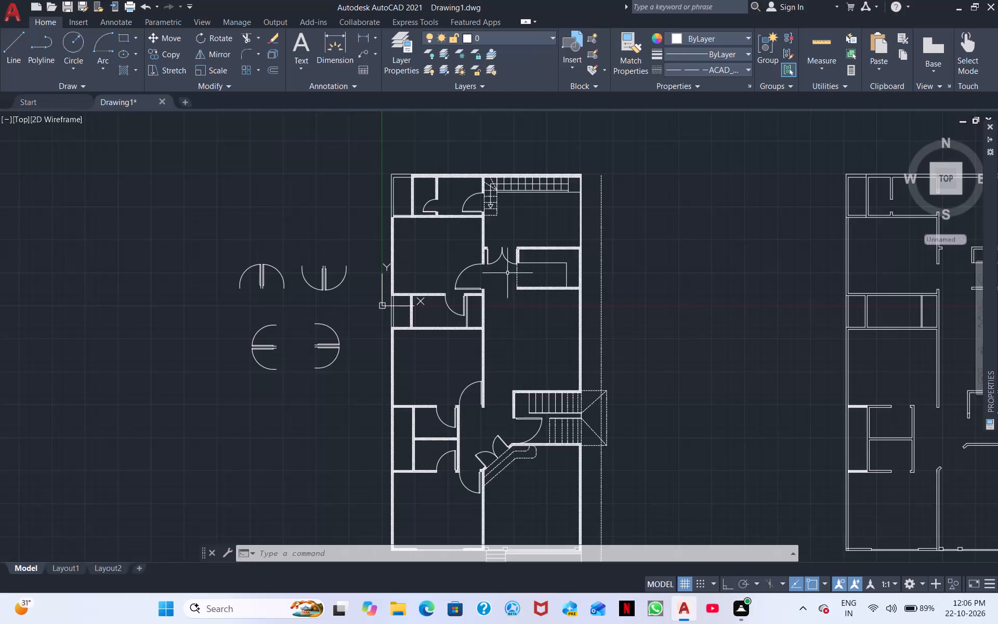
Start single-line text above the plan's top wall with a height of 8" and zero rotation, with Ortho on.
scroll(438, 330, "up", 1)
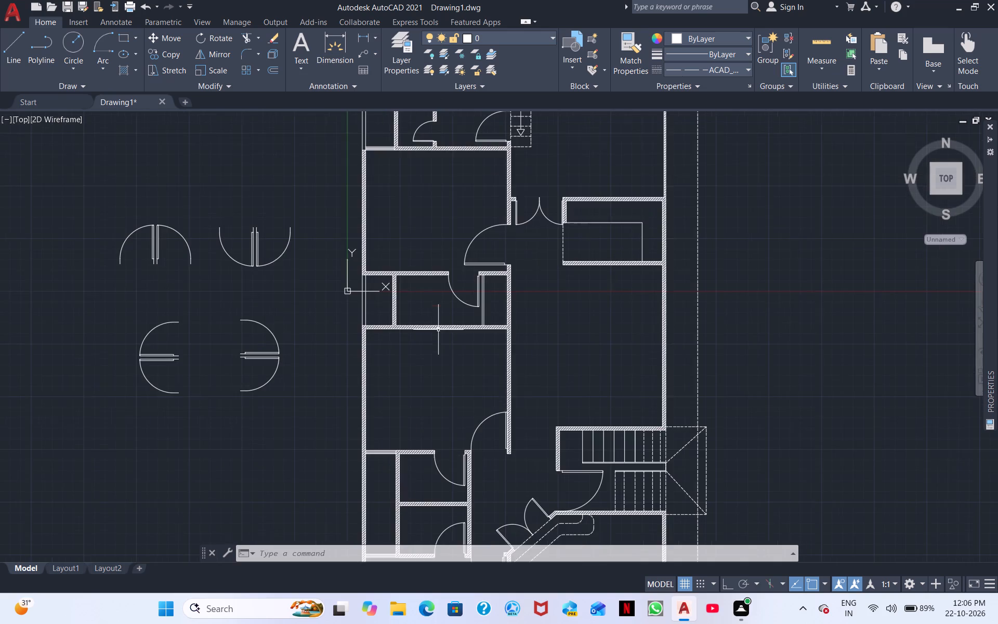
middle_click_drag(388, 189, 414, 397)
scroll(470, 344, "up", 1)
middle_click_drag(440, 362, 492, 363)
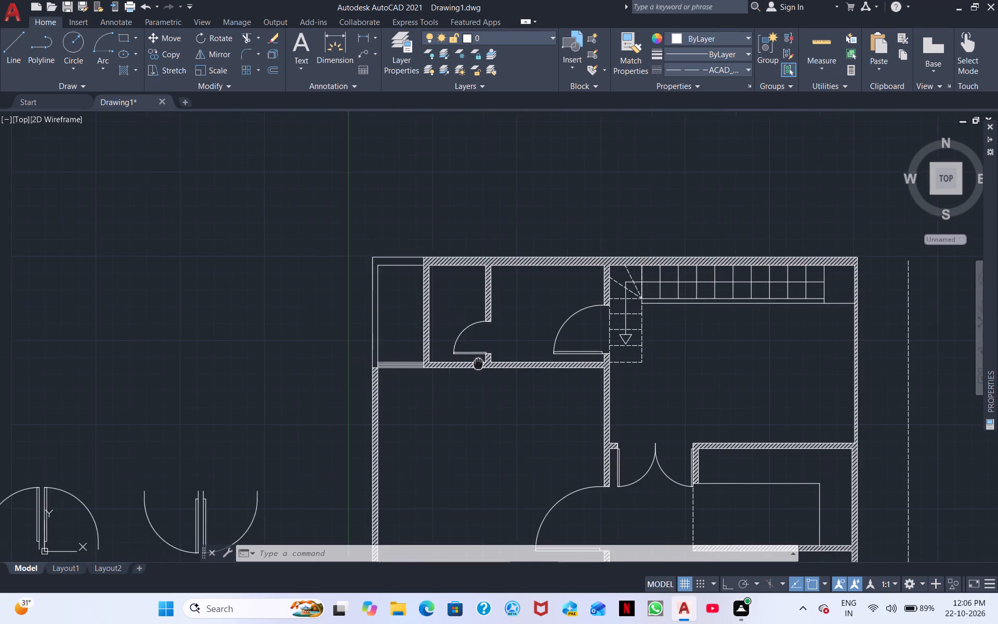
middle_click_drag(492, 363, 532, 361)
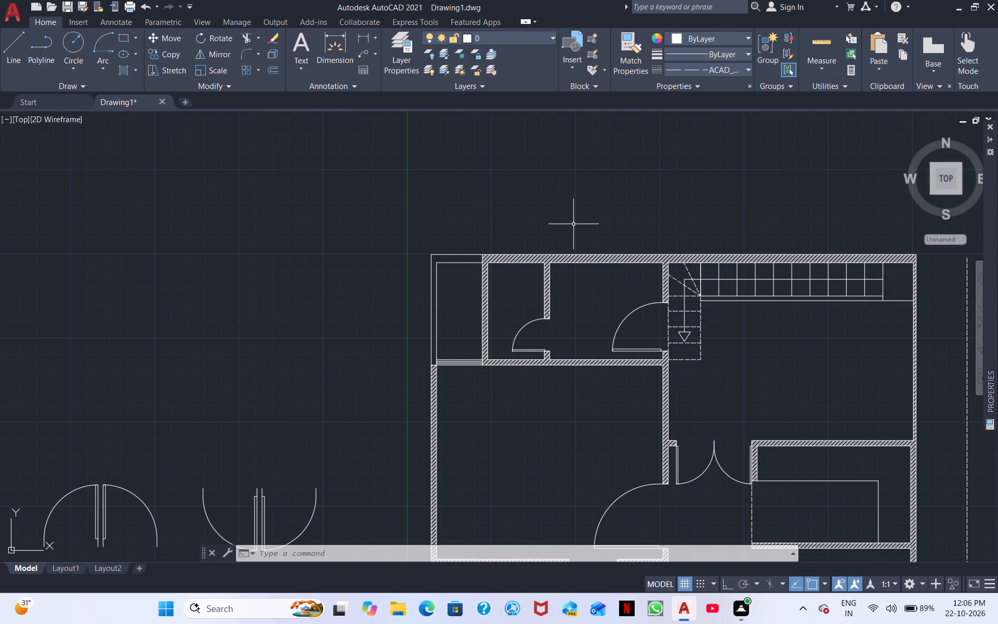
type("dt")
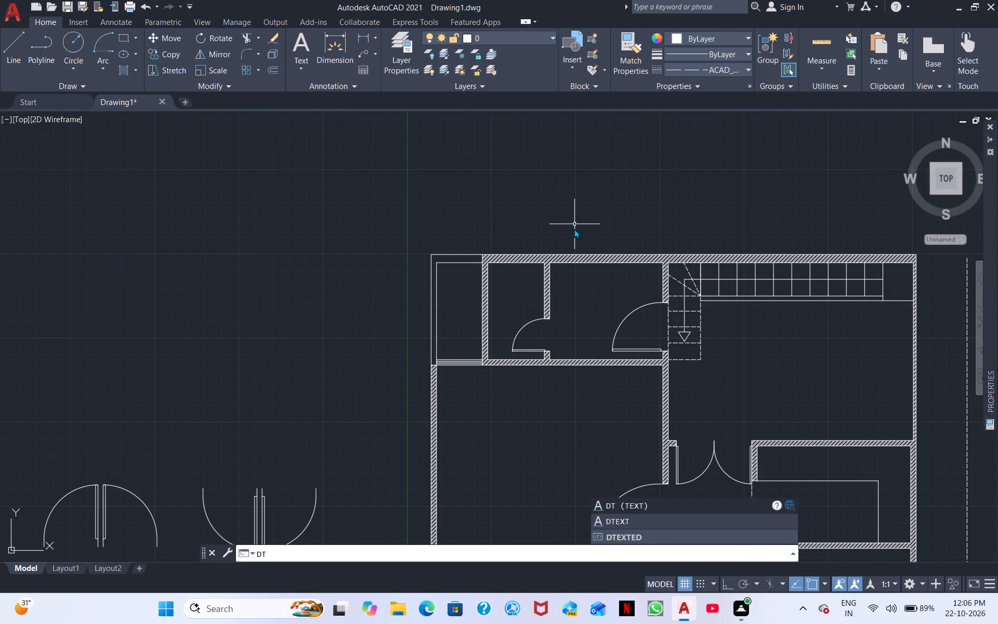
key("space")
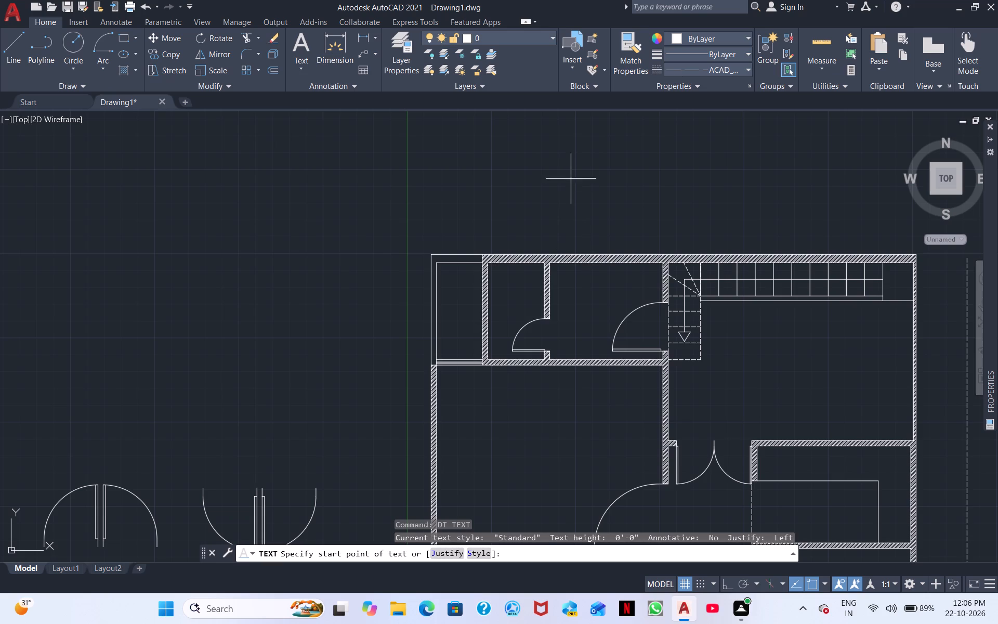
left_click_drag(573, 143, 573, 155)
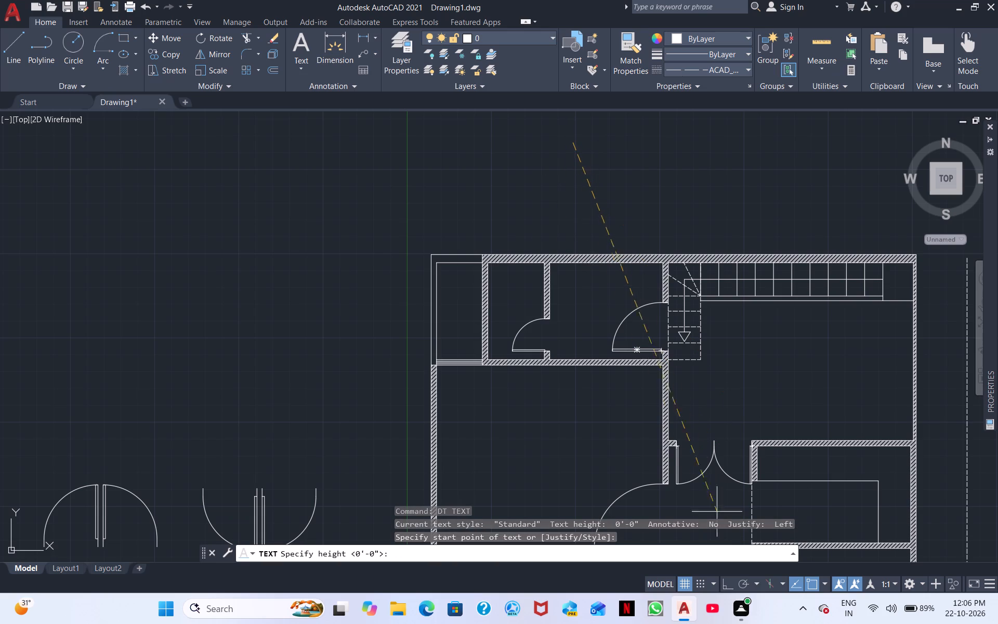
left_click(729, 582)
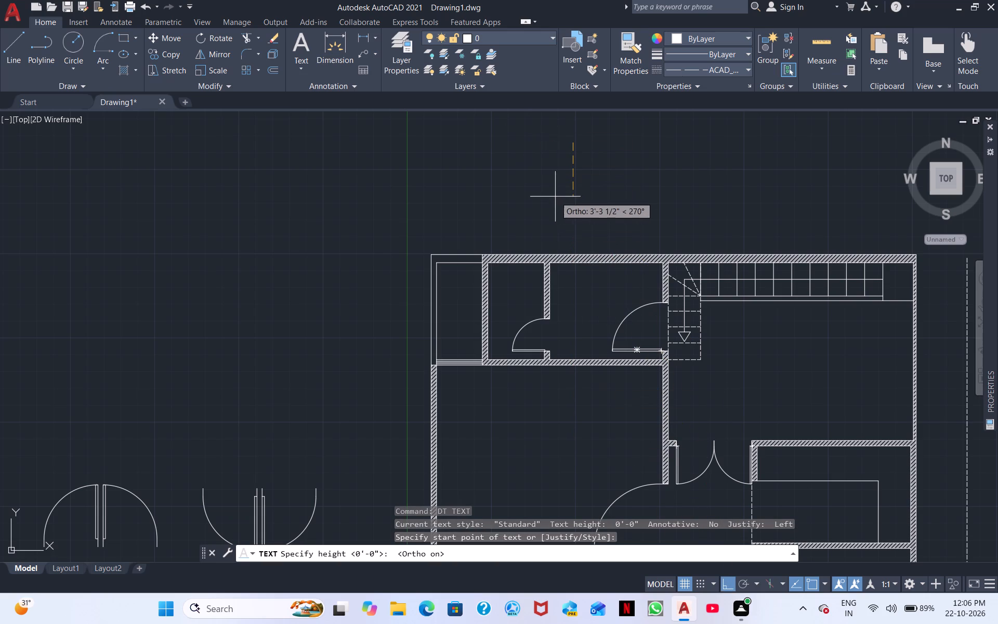
type("8\"")
key("Return")
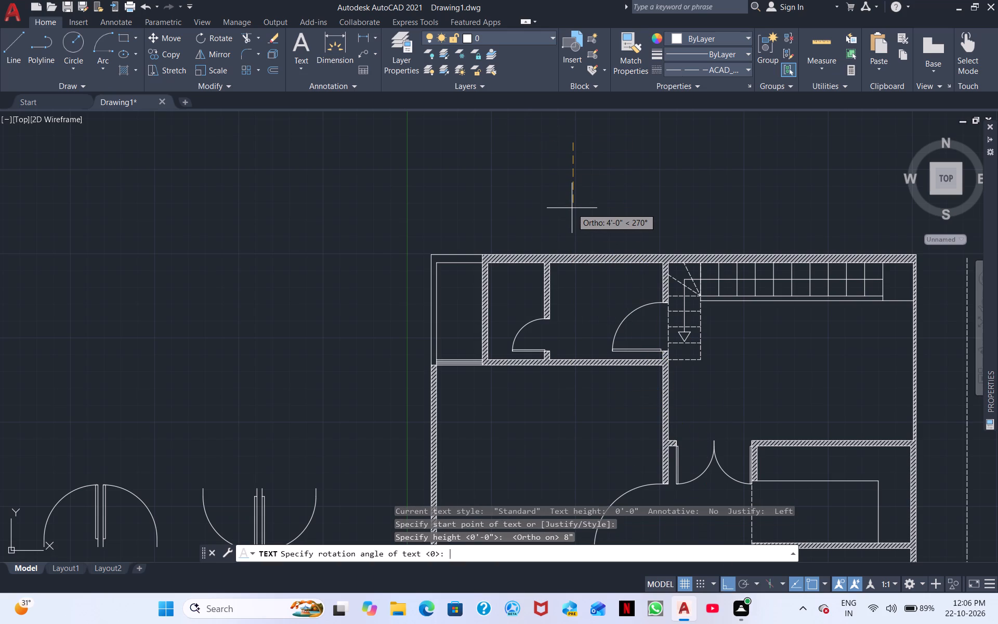
key("Return")
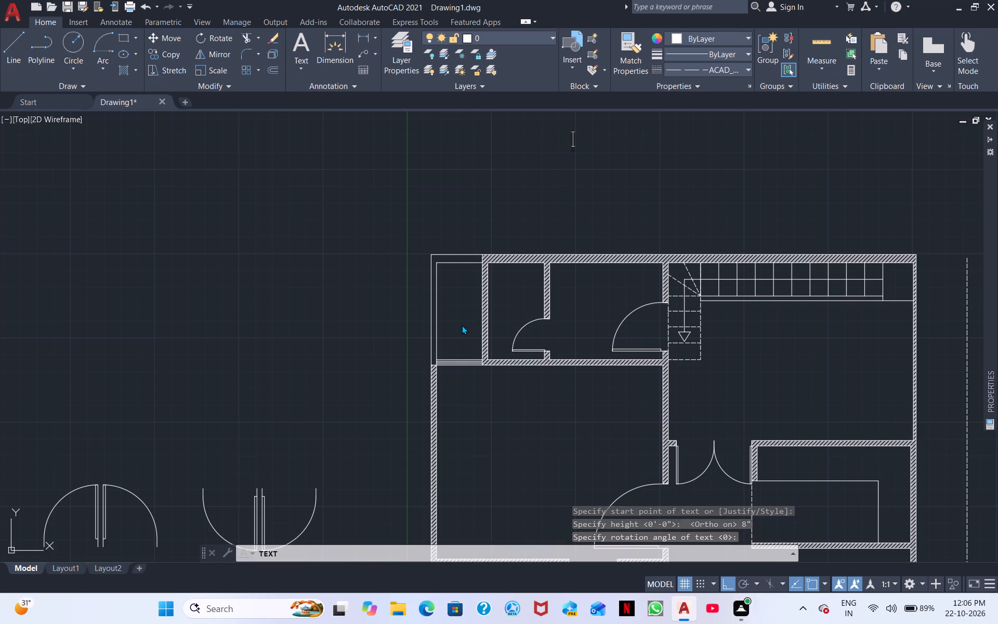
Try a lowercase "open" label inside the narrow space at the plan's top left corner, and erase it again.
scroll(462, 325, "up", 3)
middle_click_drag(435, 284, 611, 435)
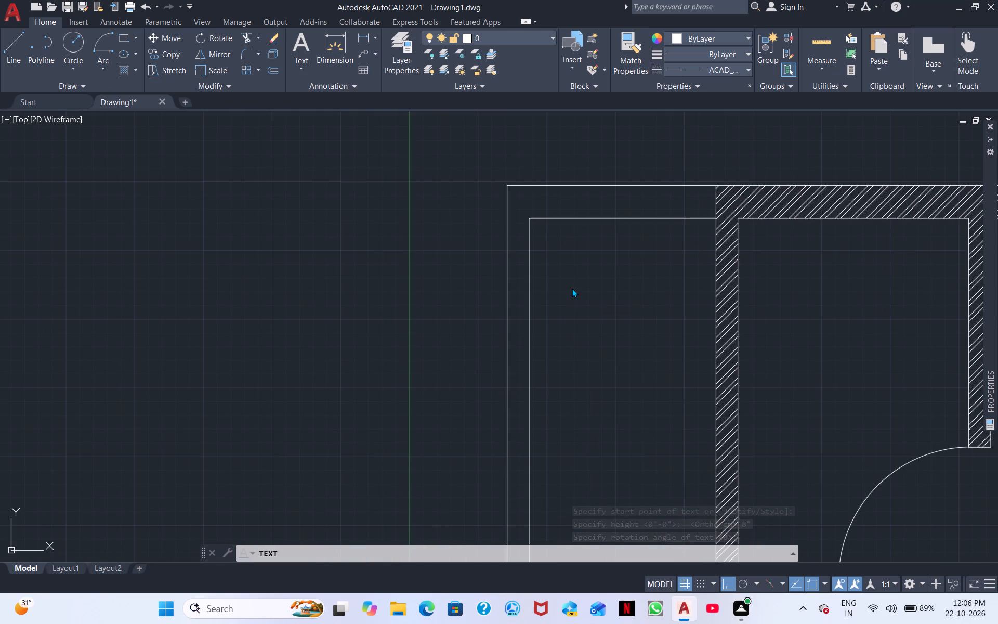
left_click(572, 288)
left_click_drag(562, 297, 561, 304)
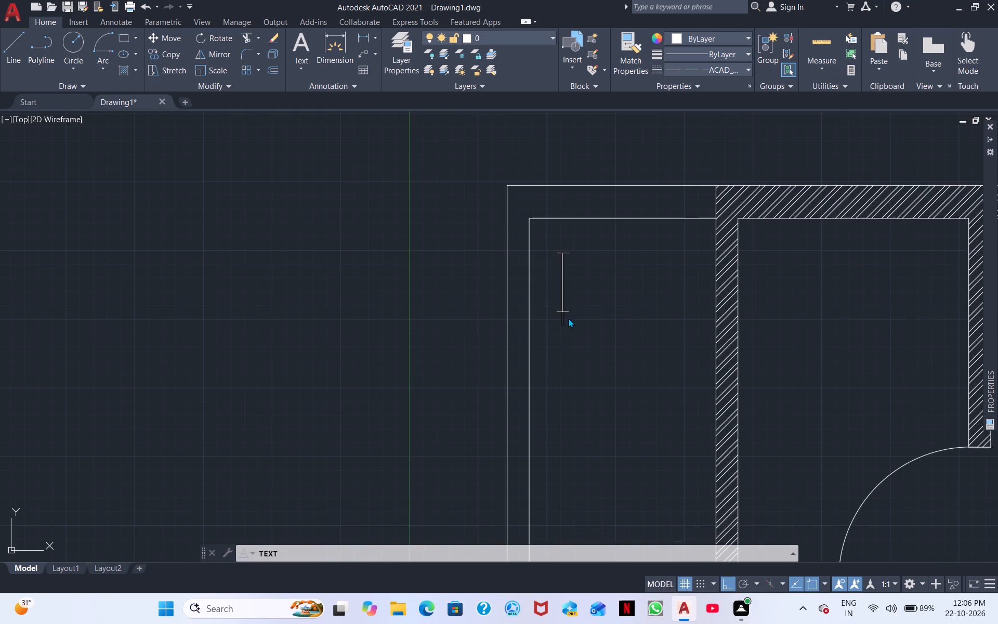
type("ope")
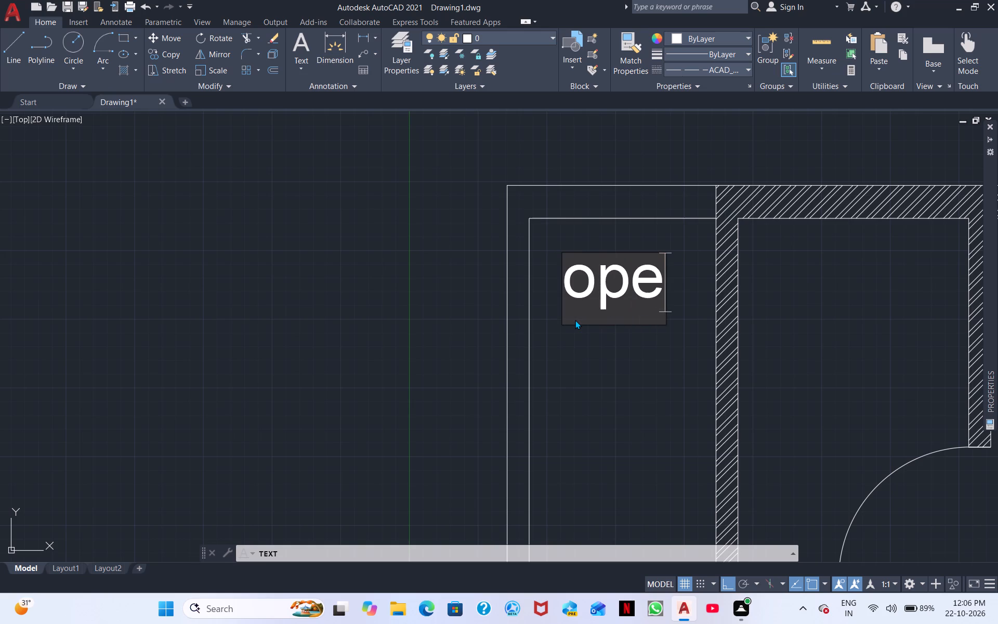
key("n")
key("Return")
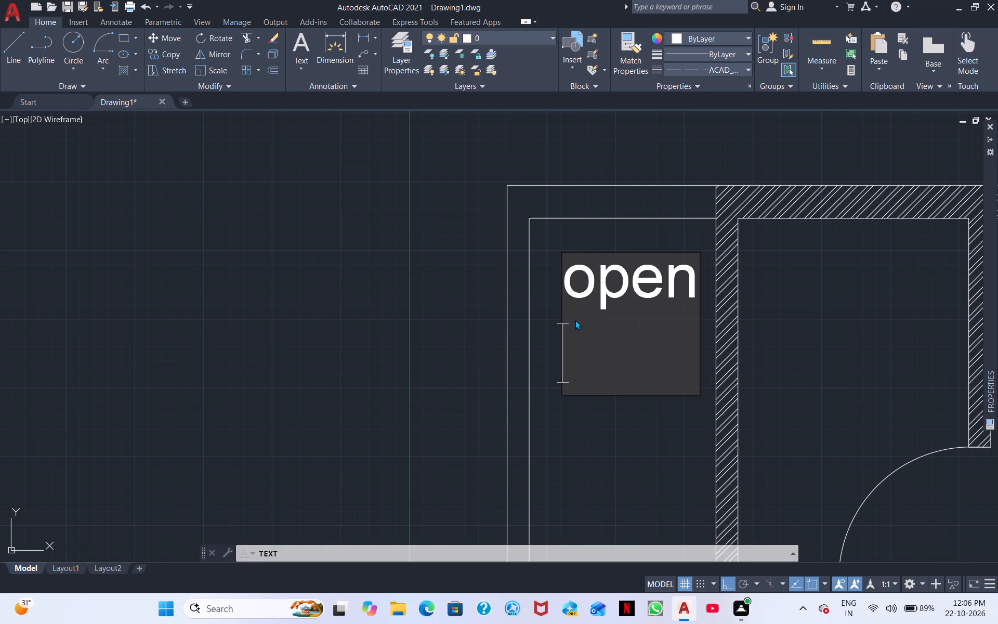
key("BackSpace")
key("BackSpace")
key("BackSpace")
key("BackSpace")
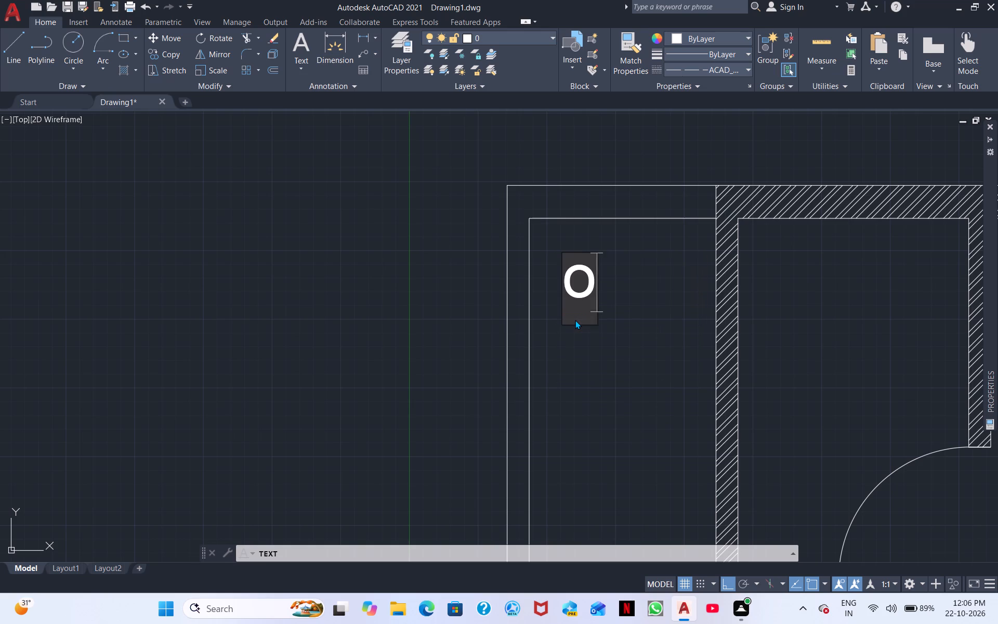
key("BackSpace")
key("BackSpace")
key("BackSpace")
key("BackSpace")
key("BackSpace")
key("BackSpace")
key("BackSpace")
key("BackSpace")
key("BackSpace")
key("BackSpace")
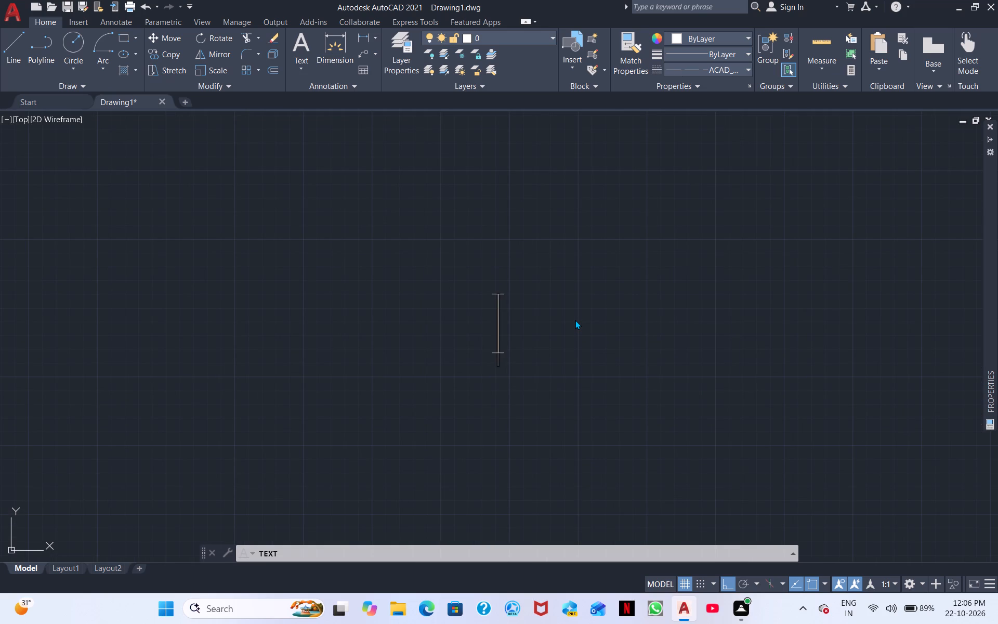
Write OPEN, DUCT and 3'-0" on three separate lines at the text point above the plan, and end the text command.
type("OP")
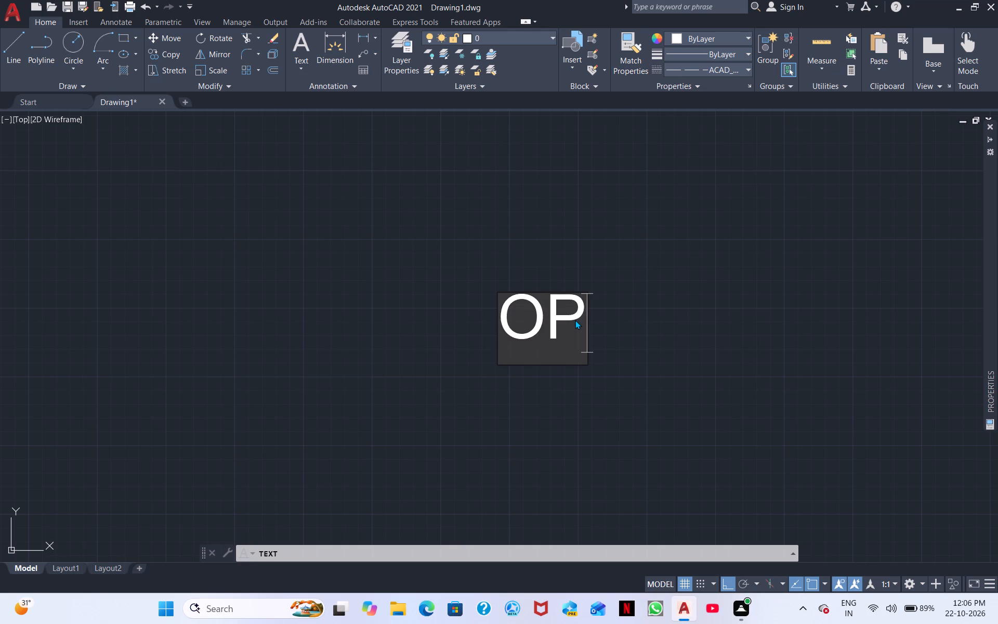
type("EN")
key("space")
key("Return")
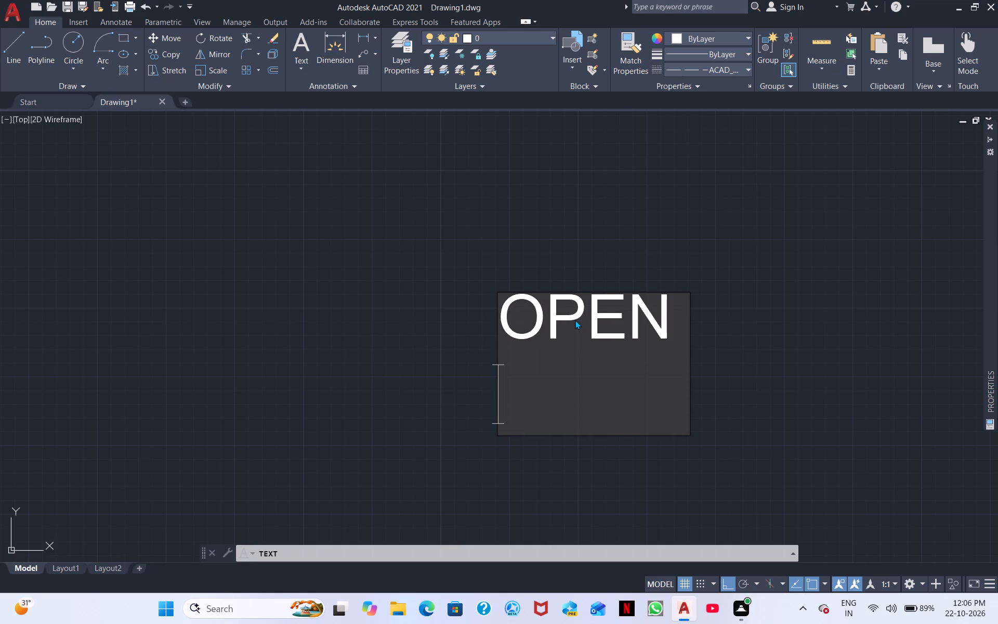
type("DUCT")
key("Return")
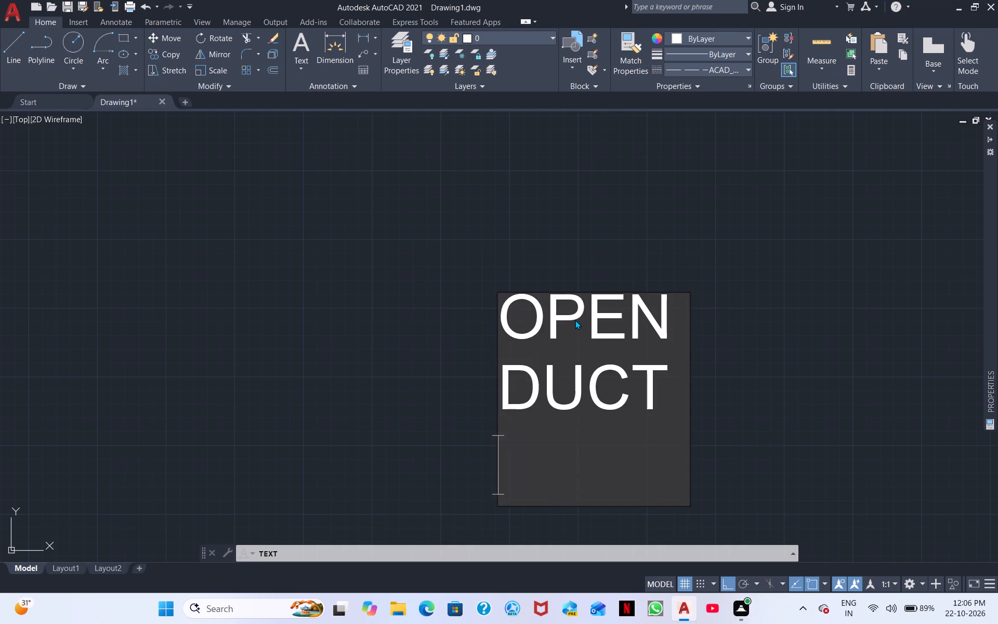
type("3'")
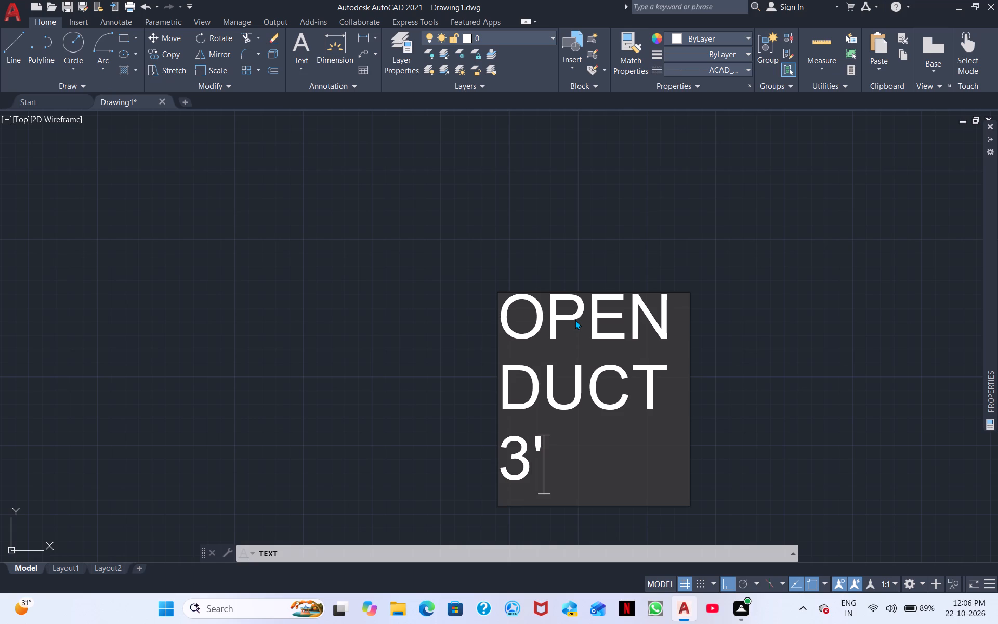
key("minus")
type("0\"")
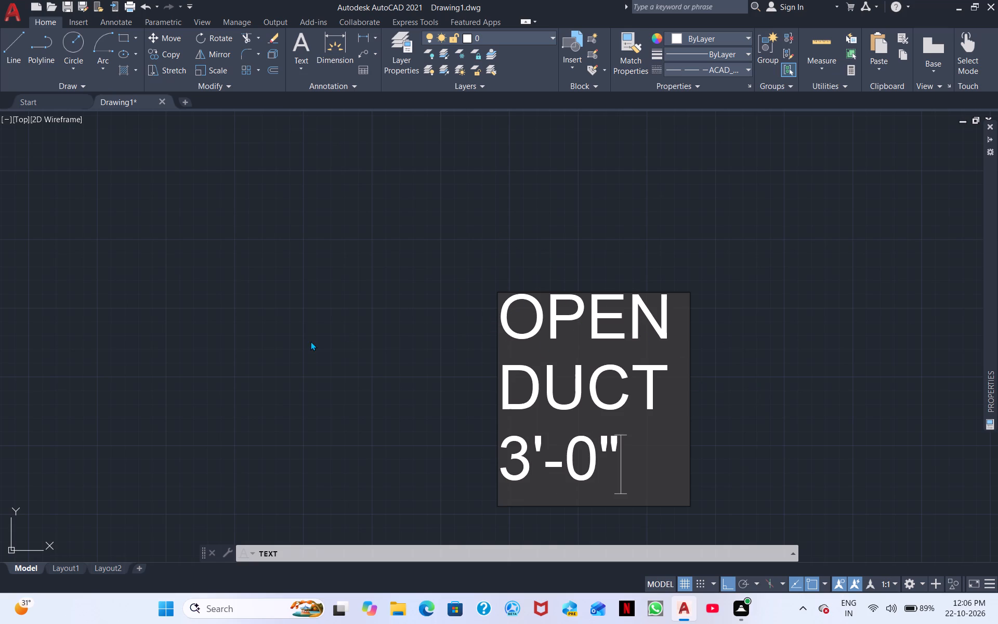
middle_click_drag(659, 382, 514, 366)
scroll(513, 366, "down", 4)
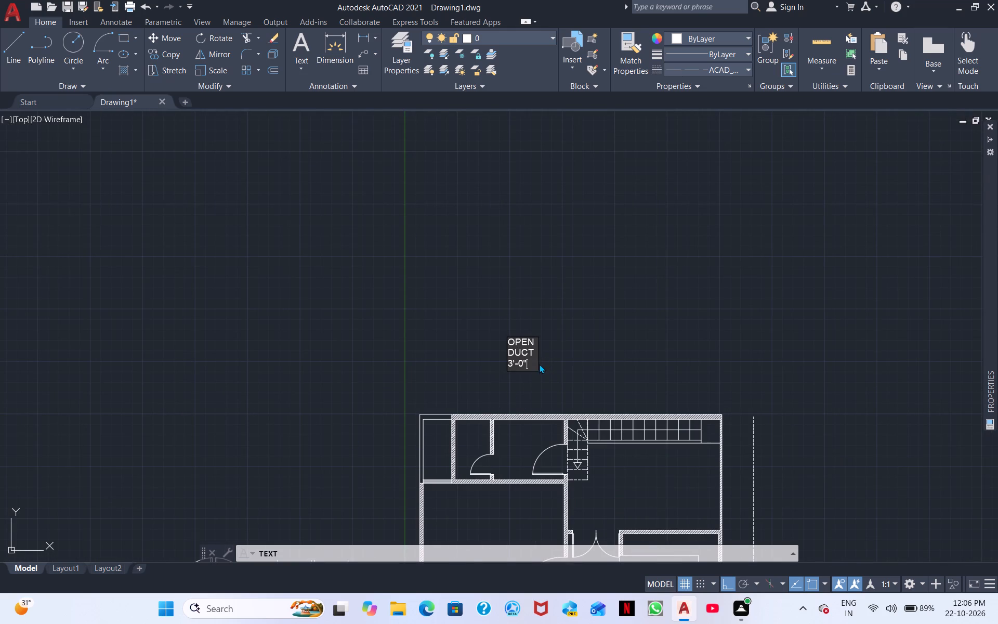
key("Escape")
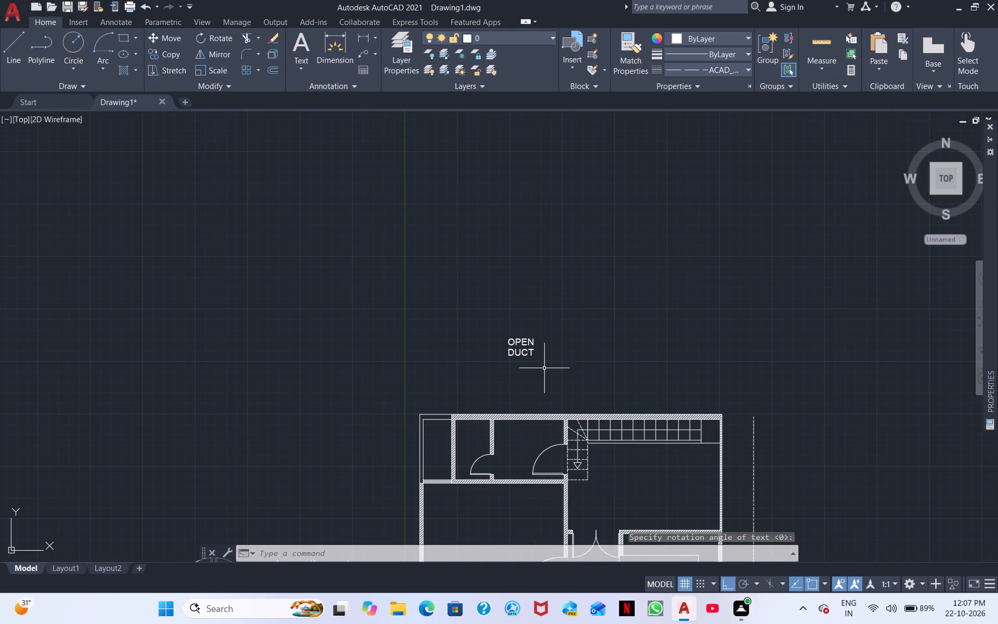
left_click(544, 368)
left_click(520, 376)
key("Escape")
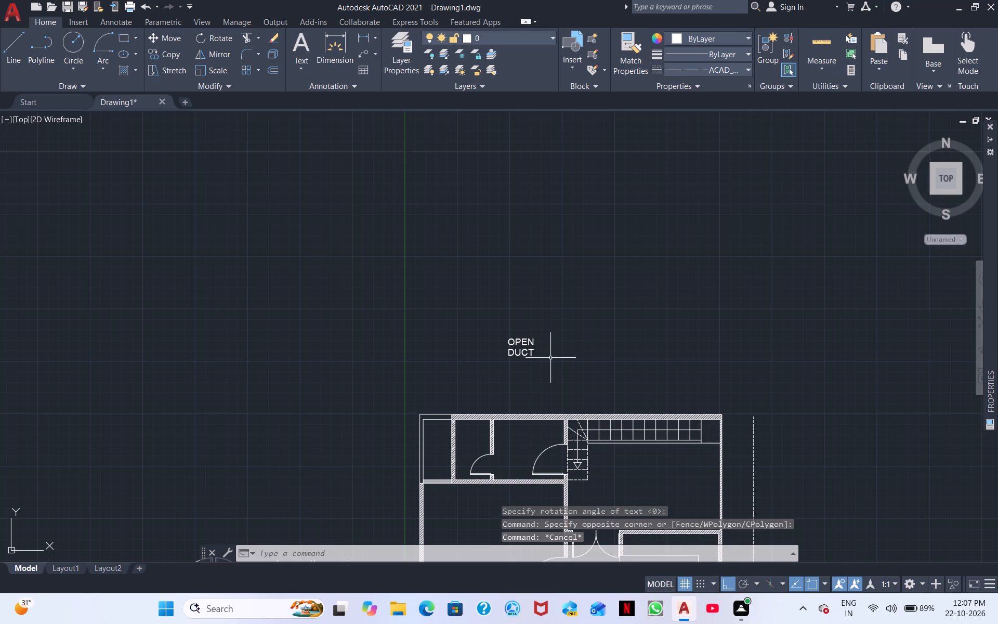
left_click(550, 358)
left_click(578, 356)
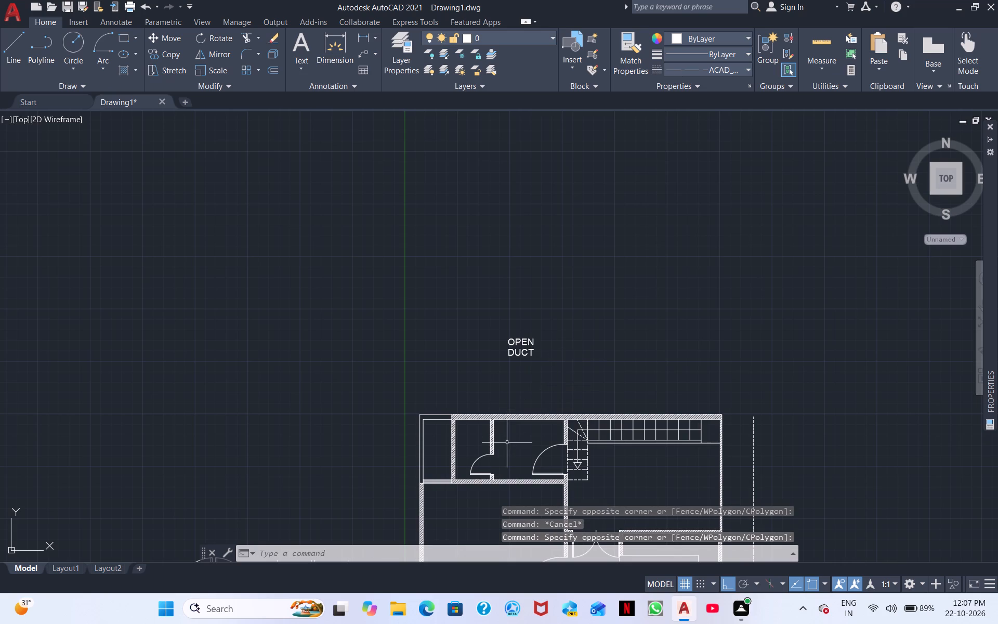
Start single-line text inside the narrow duct space at the plan's top left corner, with a height of 8" and zero rotation.
key("d")
key("t")
key("space")
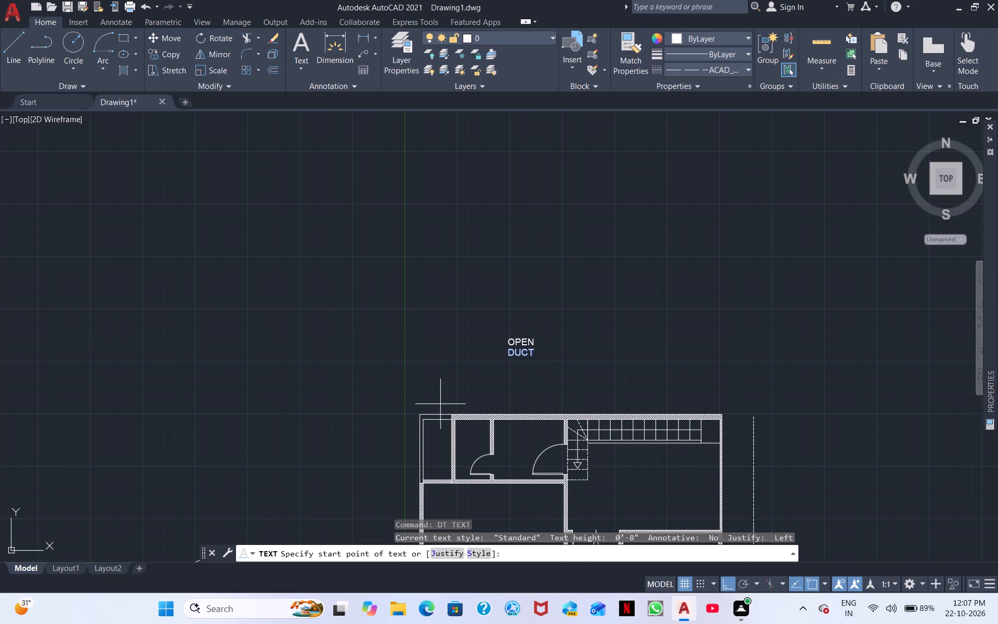
scroll(441, 434, "up", 3)
middle_click_drag(404, 419, 471, 304)
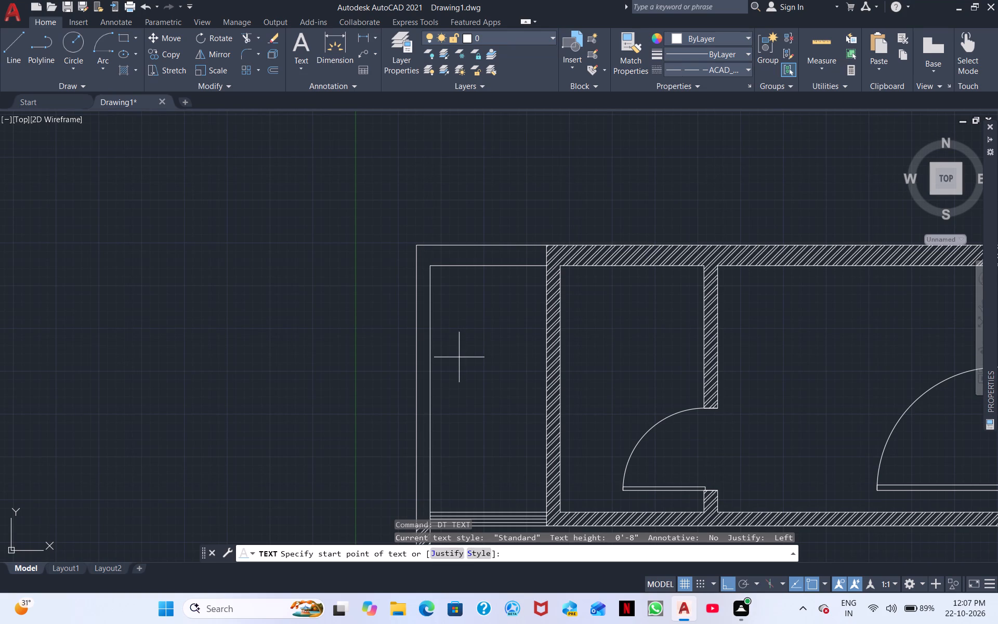
left_click(452, 302)
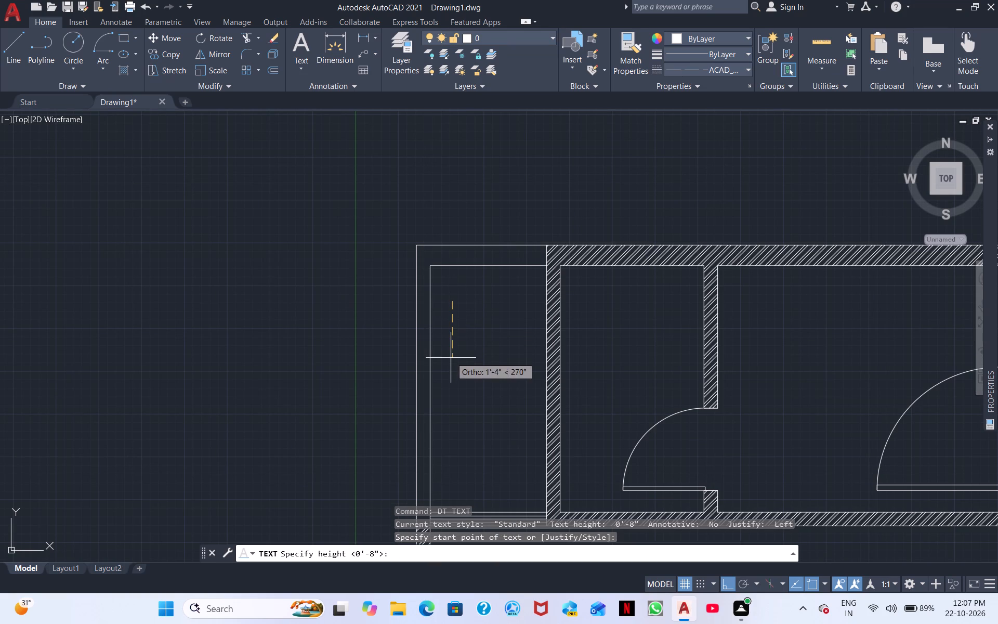
key("Return")
key("Return")
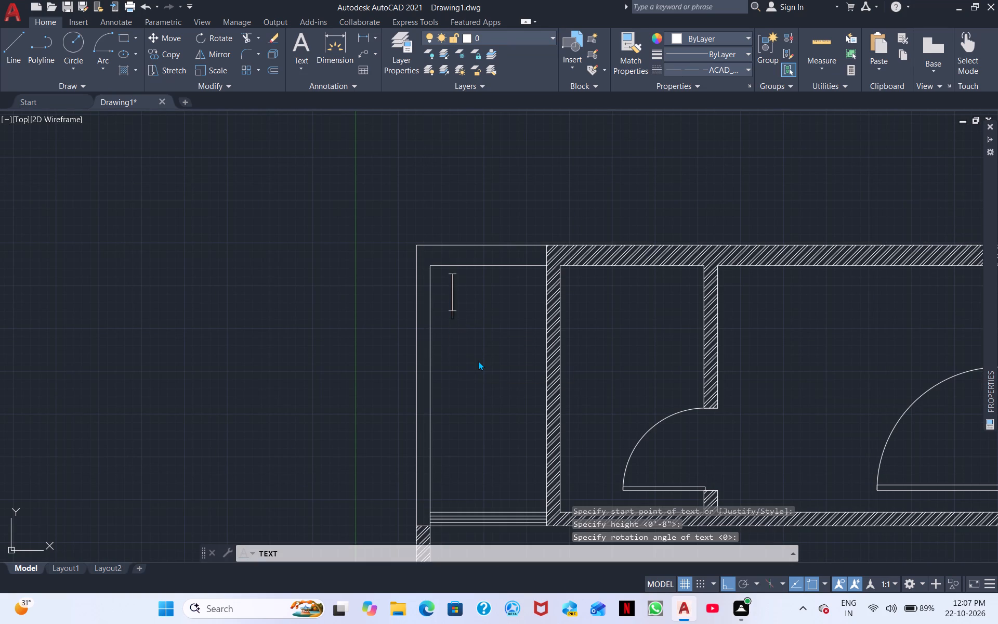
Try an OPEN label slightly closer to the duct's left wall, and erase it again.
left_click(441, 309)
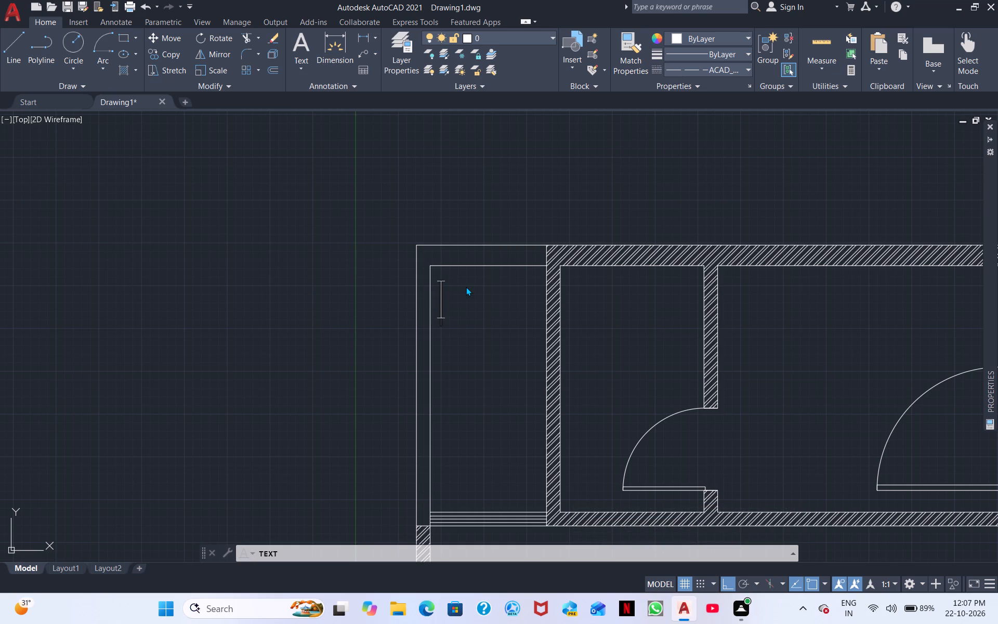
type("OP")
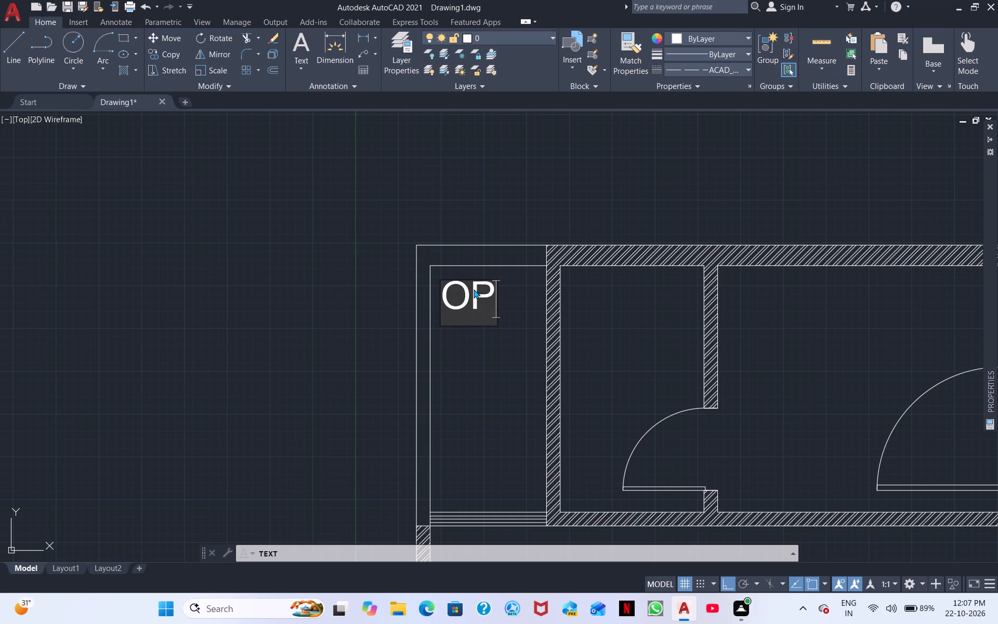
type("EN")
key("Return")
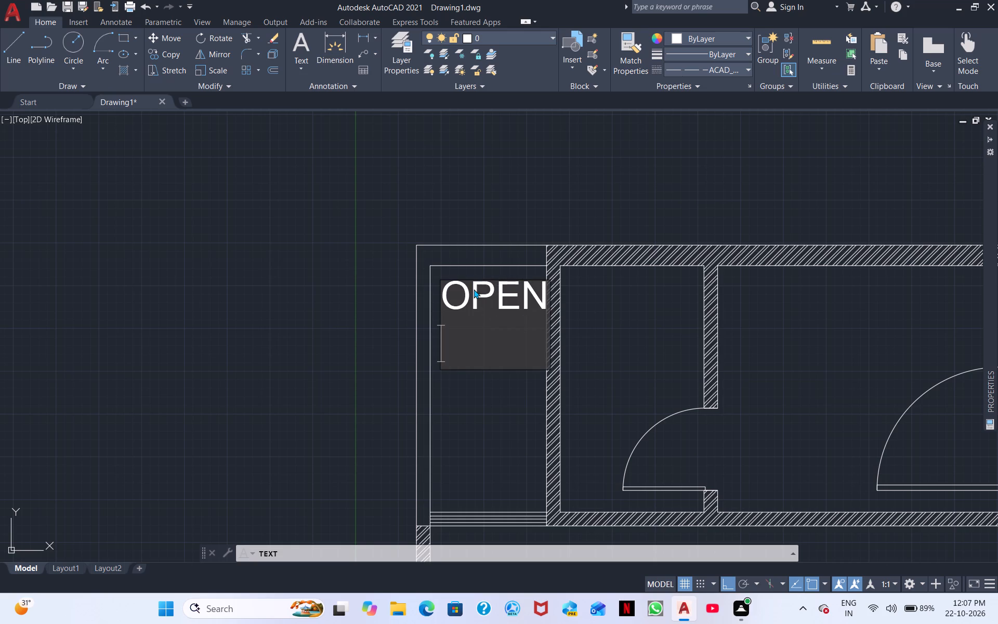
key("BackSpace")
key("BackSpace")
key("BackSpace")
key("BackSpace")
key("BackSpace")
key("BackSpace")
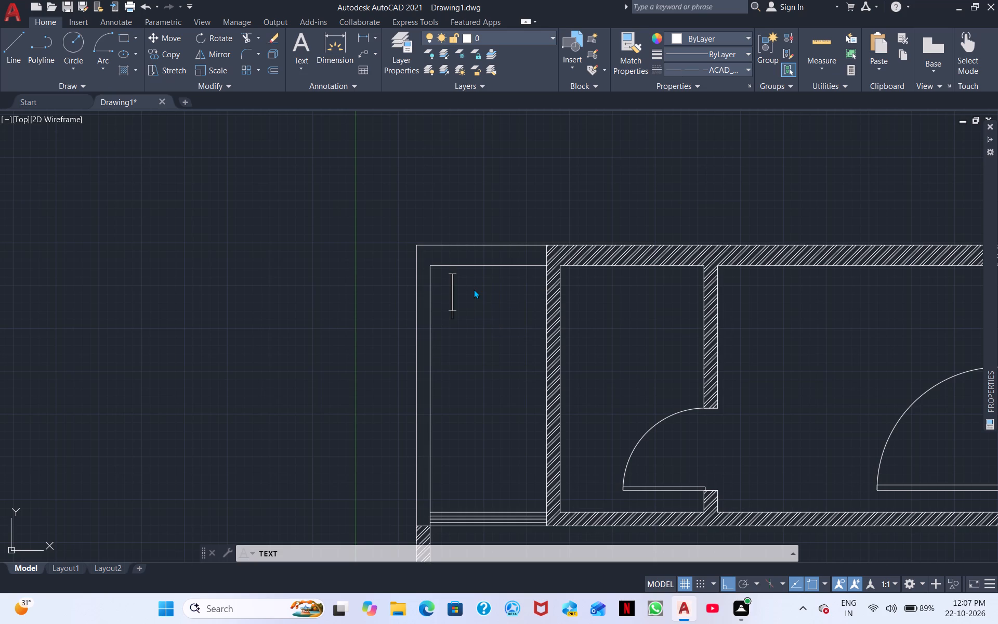
Label the duct space with OPEN, DUCT and 3'-0" on three lines, starting close to its inner left wall line.
scroll(457, 314, "up", 2)
left_click(402, 281)
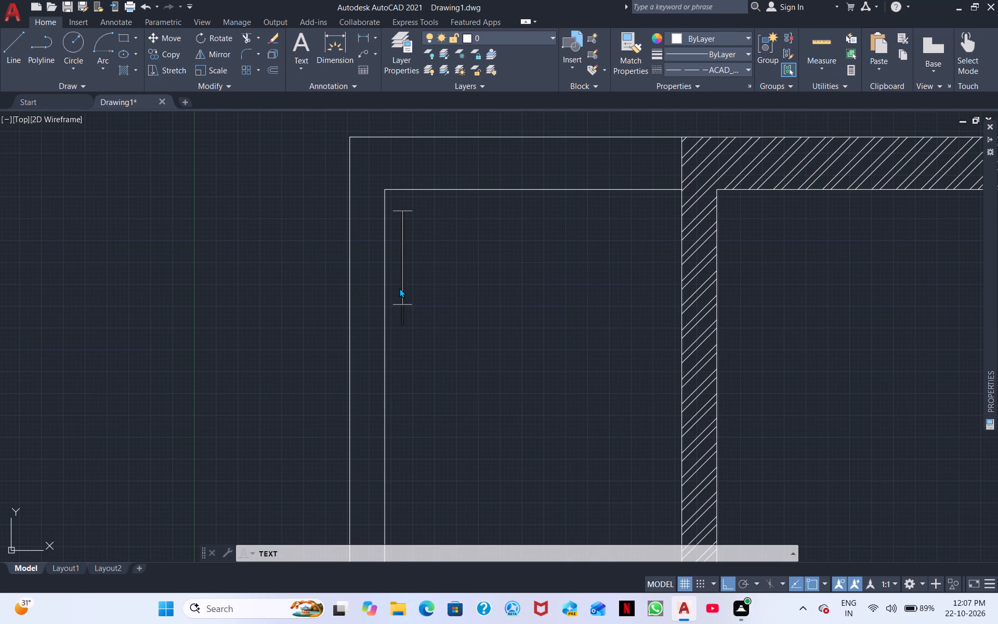
key("o")
type("PEN")
key("Return")
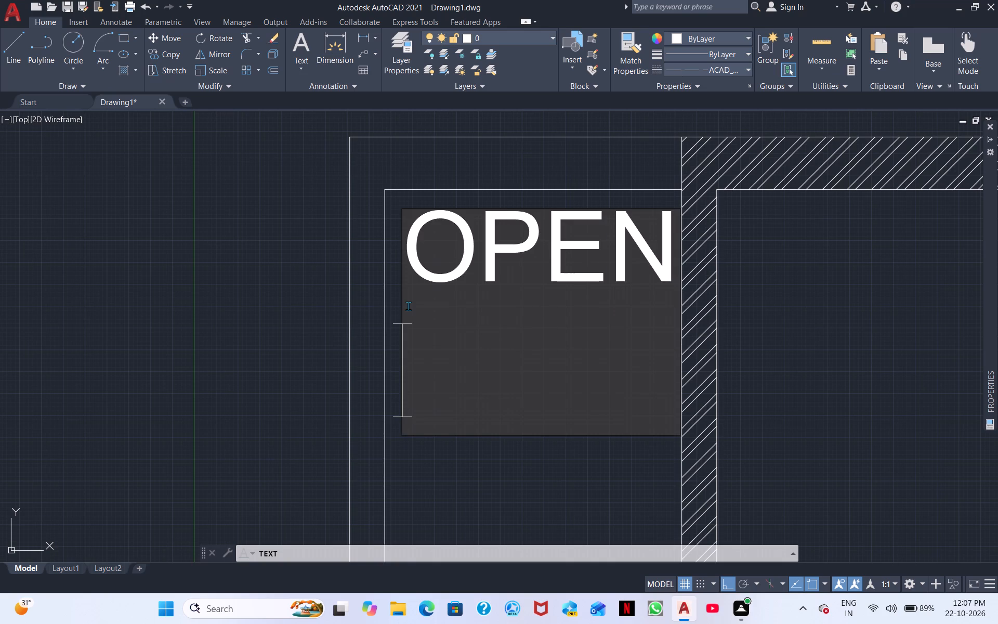
type("DU")
type("CT")
key("Return")
type("3'")
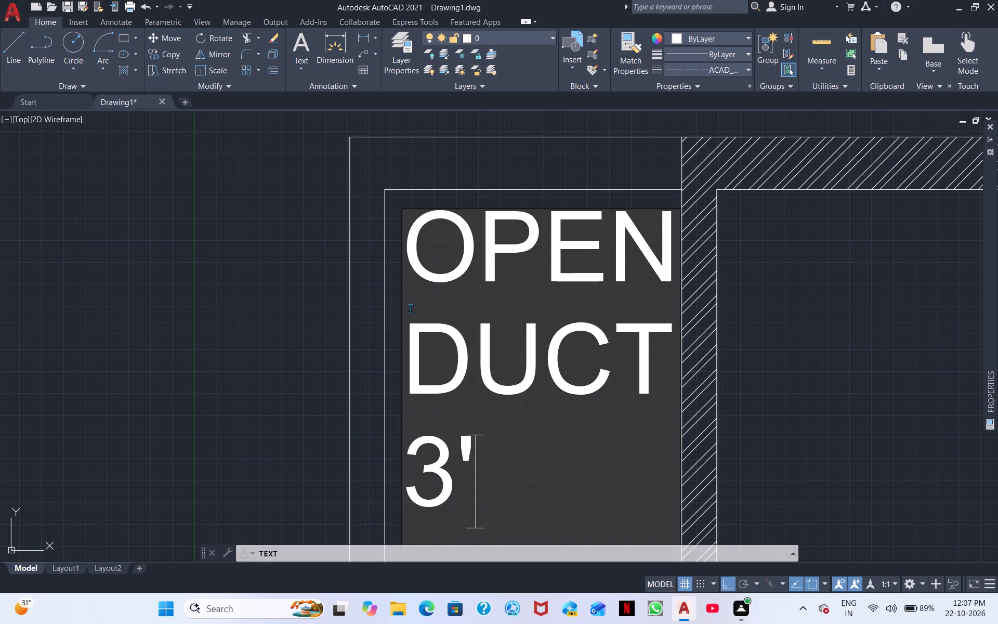
type("-0\"")
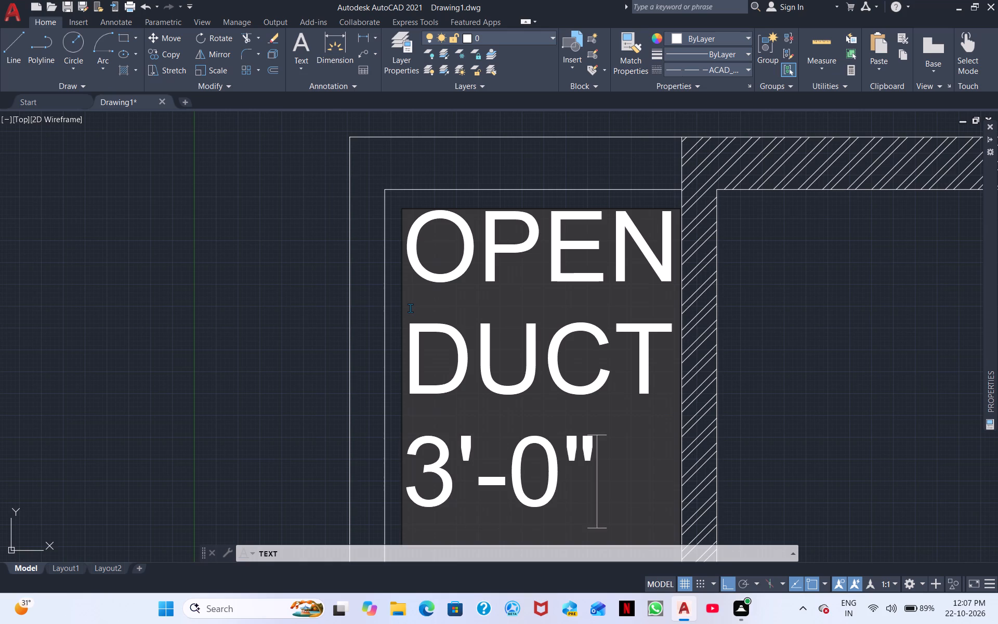
left_click(800, 257)
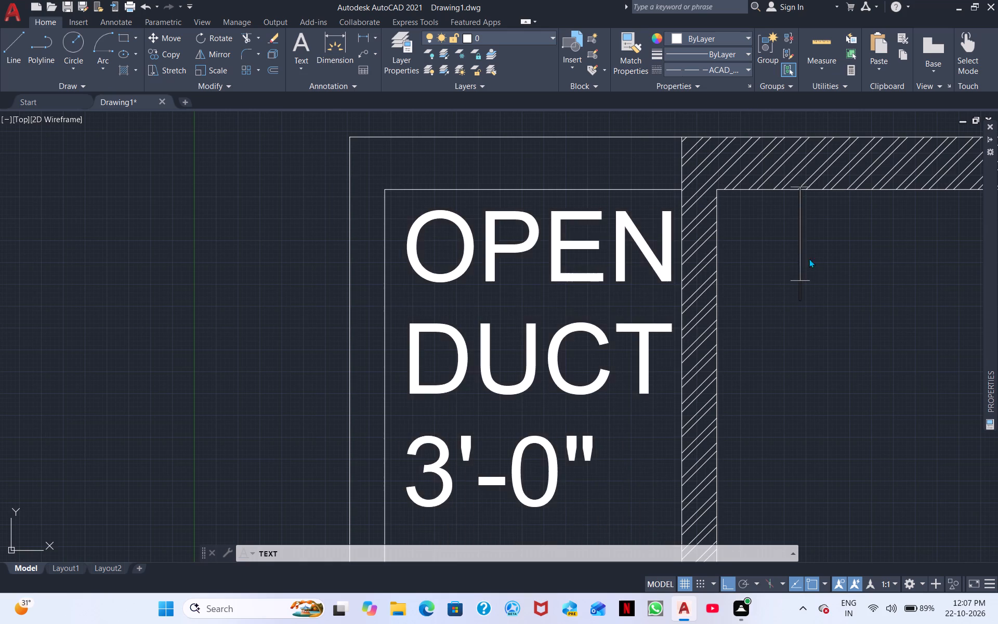
Label the small room beside the open duct with BATH, 3'6" X and 6'0" on three lines.
scroll(982, 300, "down", 2)
middle_click_drag(928, 368, 632, 345)
scroll(632, 345, "down", 1)
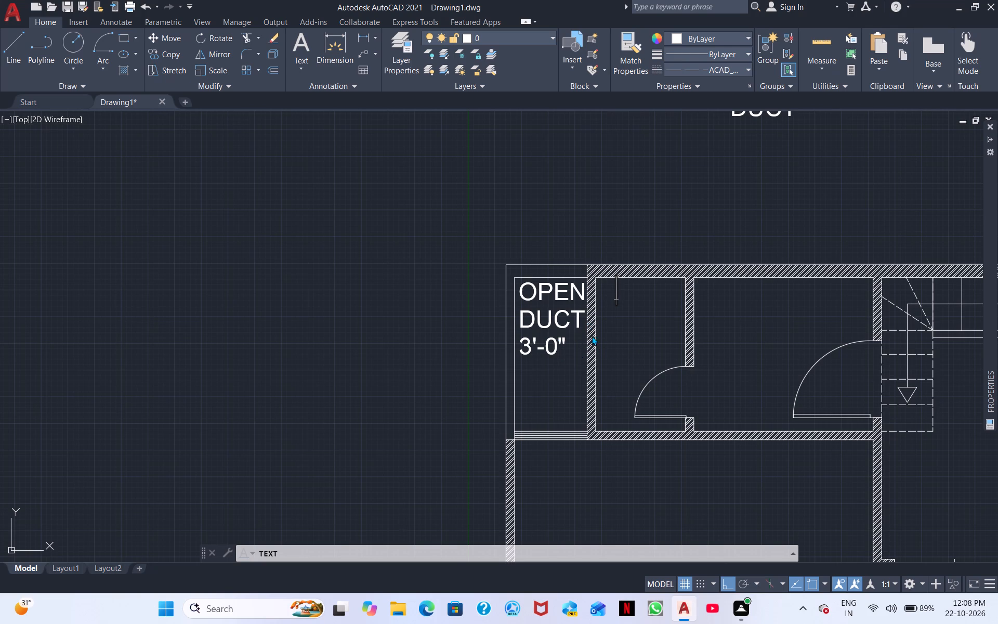
scroll(591, 322, "up", 1)
middle_click_drag(608, 355, 544, 370)
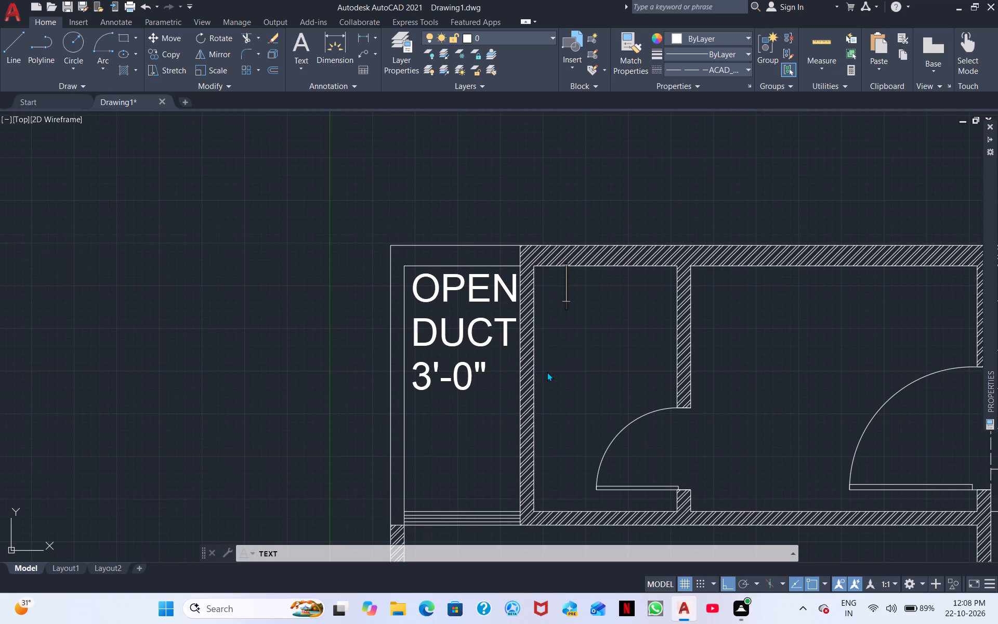
left_click(579, 348)
scroll(565, 343, "up", 2)
left_click(565, 291)
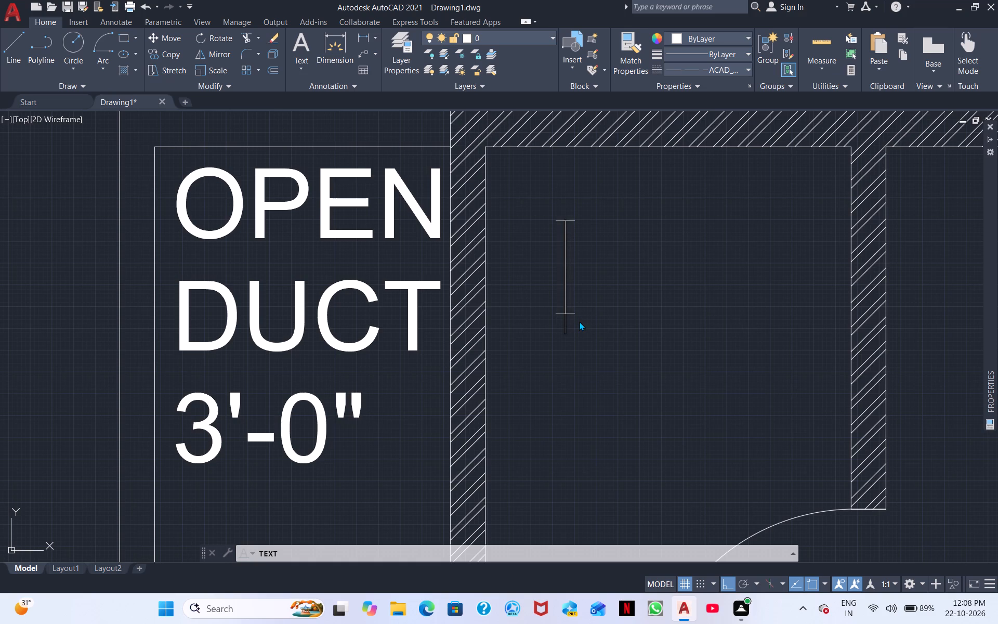
type("BA")
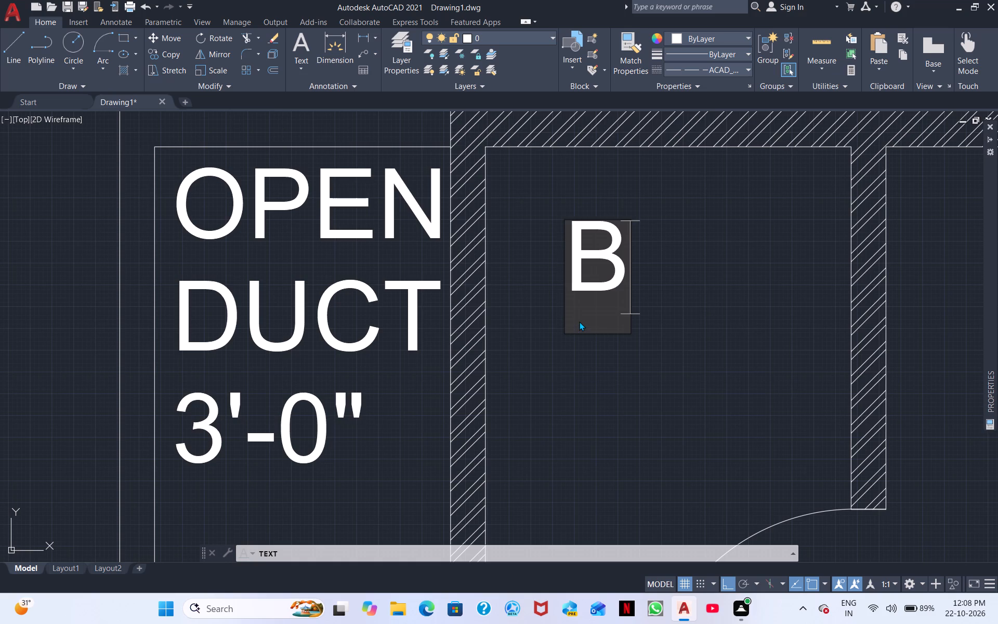
type("TH")
key("Return")
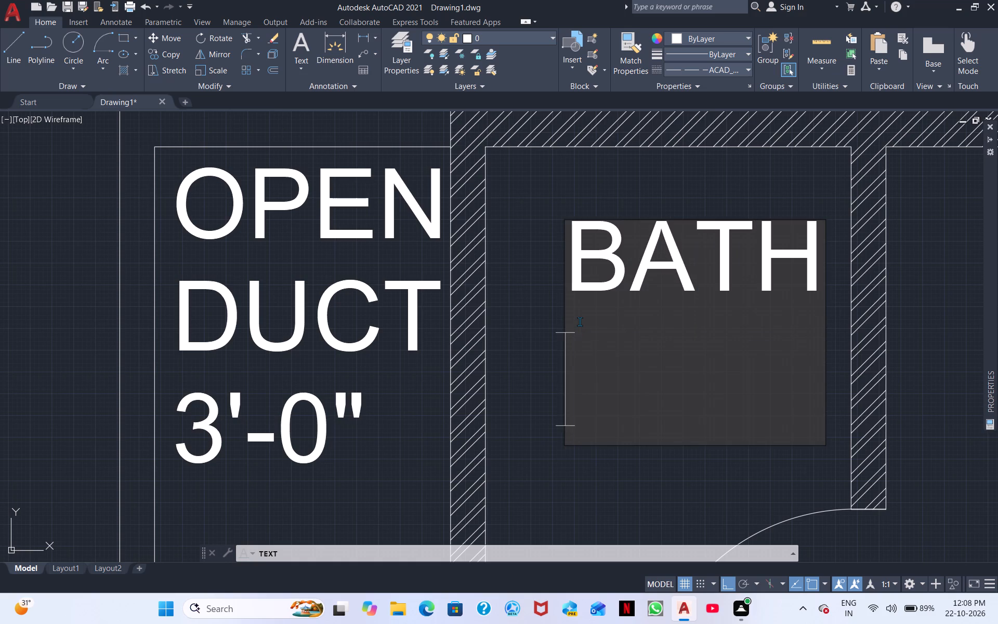
key("3")
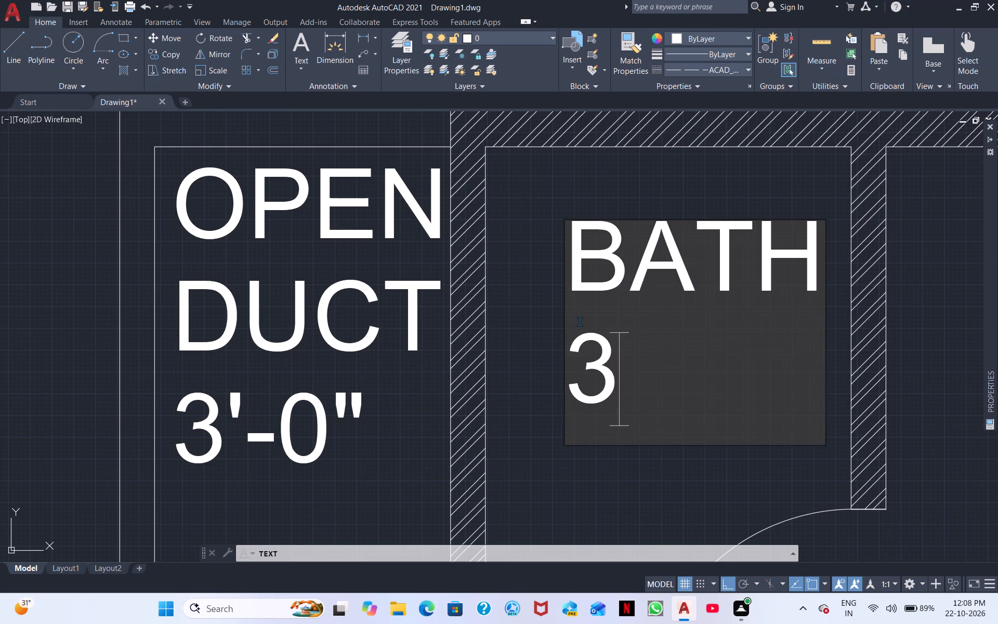
type("'6\"")
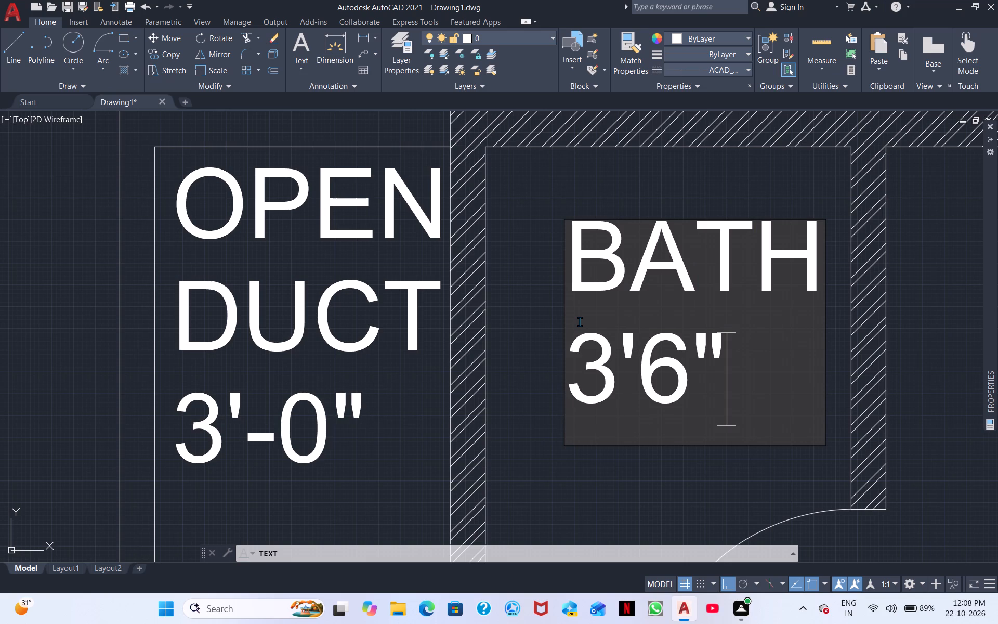
key("space")
key("x")
key("Return")
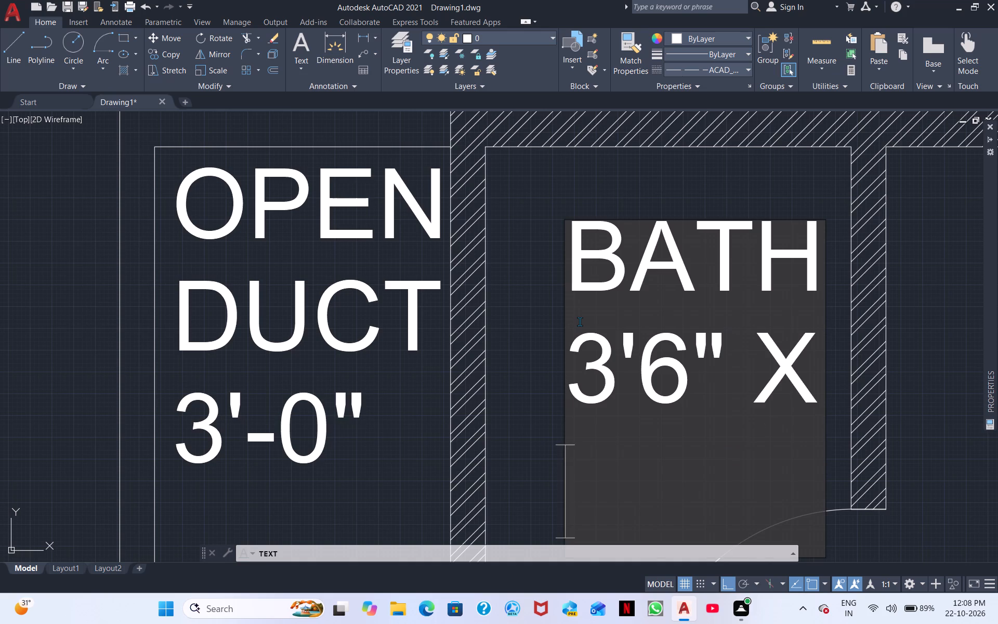
type("6'0\"")
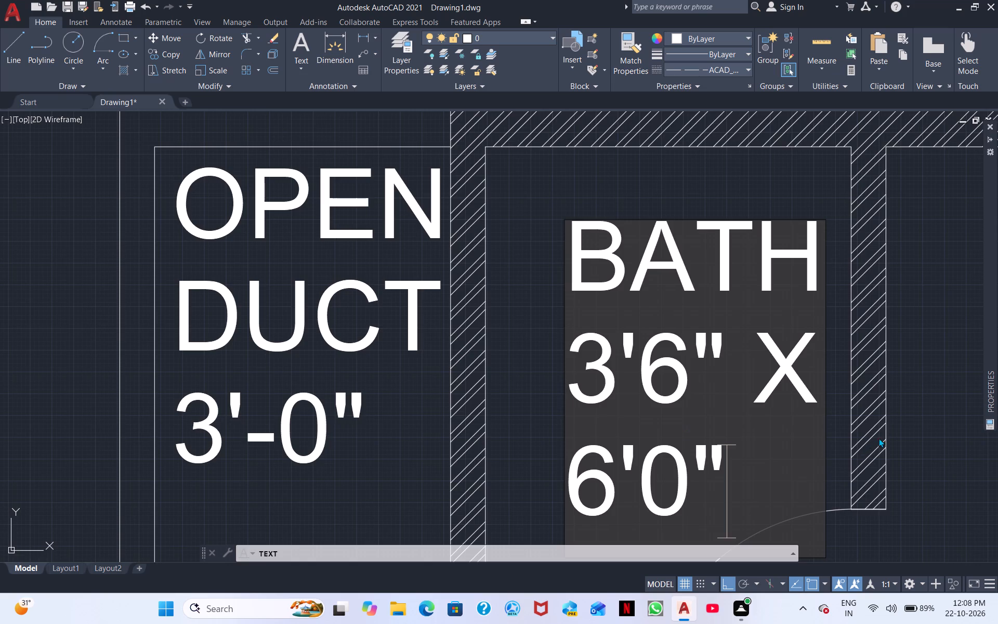
middle_click_drag(883, 422, 583, 355)
left_click(680, 228)
Label the room between the bath and the staircase with SERVANT and 7'0" X 6'0" on two lines.
scroll(703, 224, "down", 2)
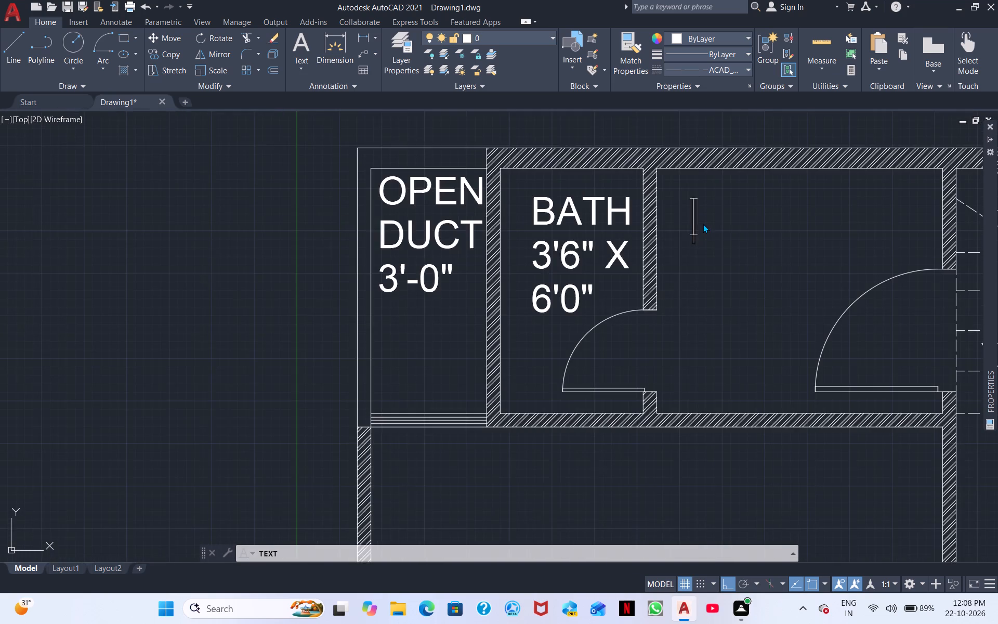
middle_click_drag(708, 225, 442, 271)
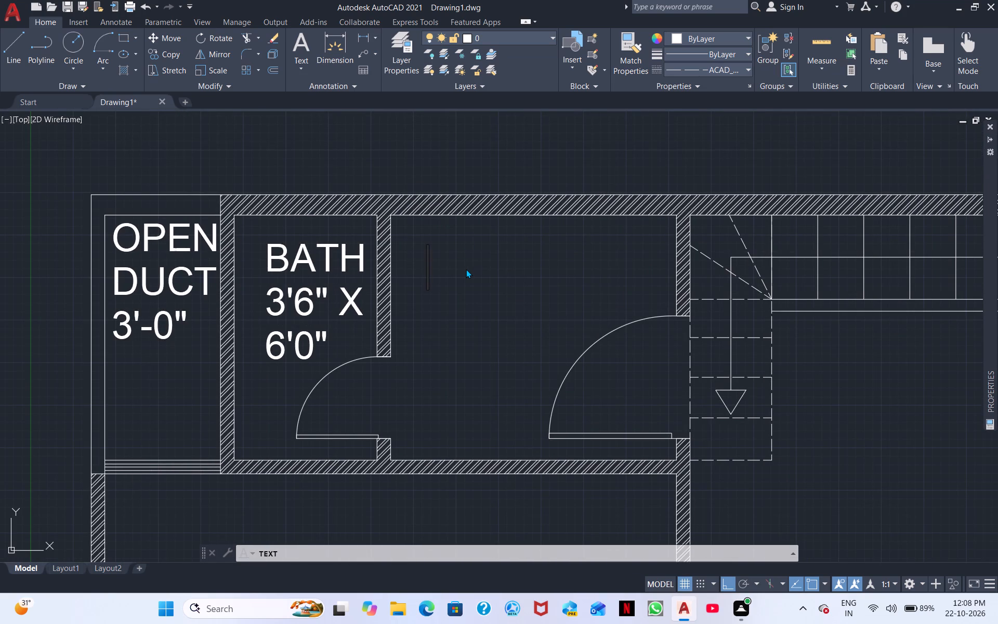
left_click(466, 269)
left_click_drag(461, 286, 455, 287)
left_click(442, 275)
type("SER")
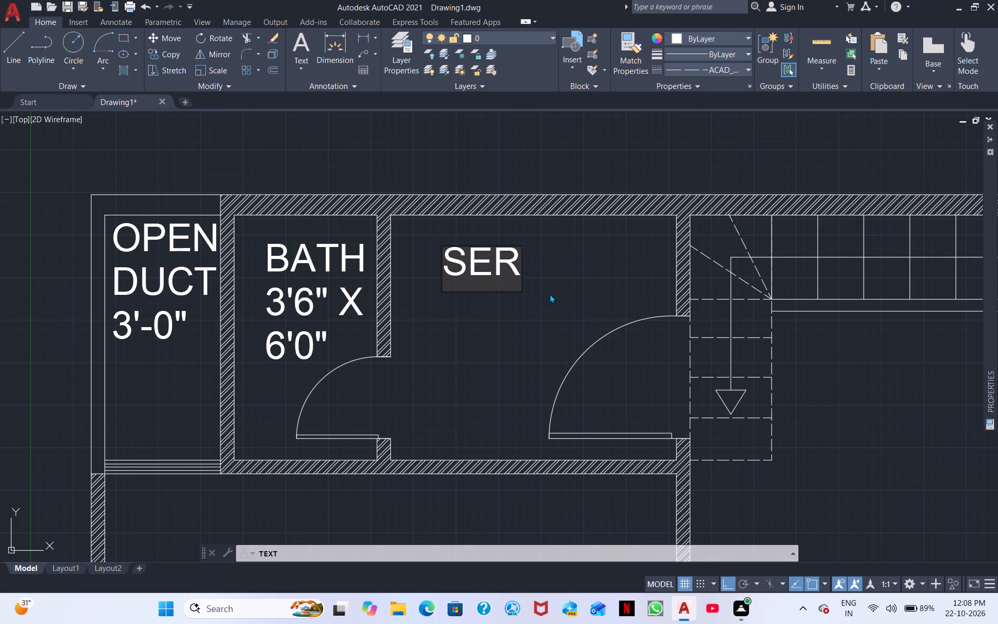
type("VANT")
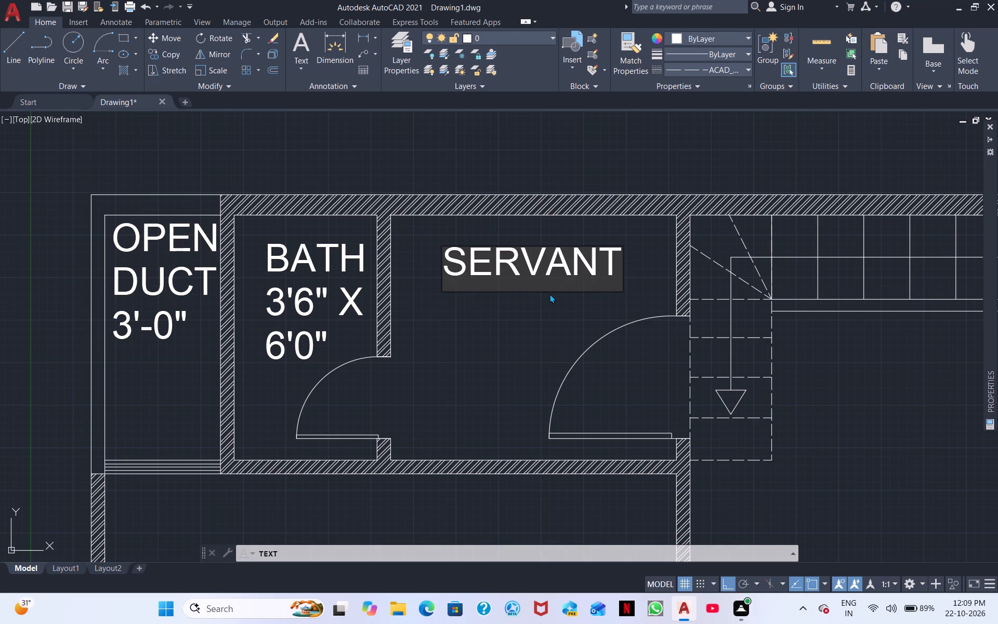
key("Return")
type("7'0")
type("\"")
key("space")
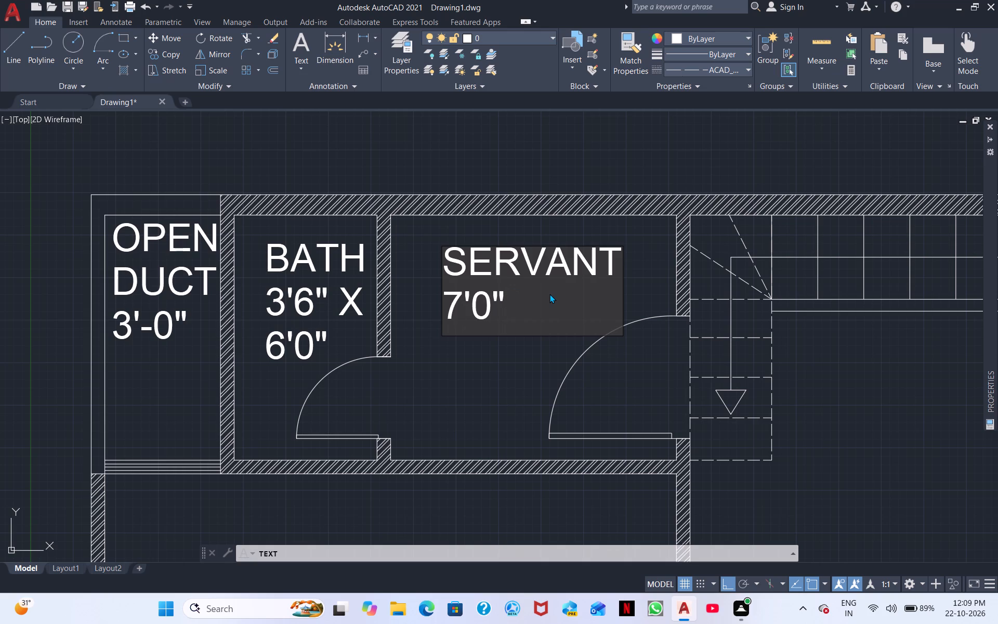
type("X")
key("space")
type("6'0\"")
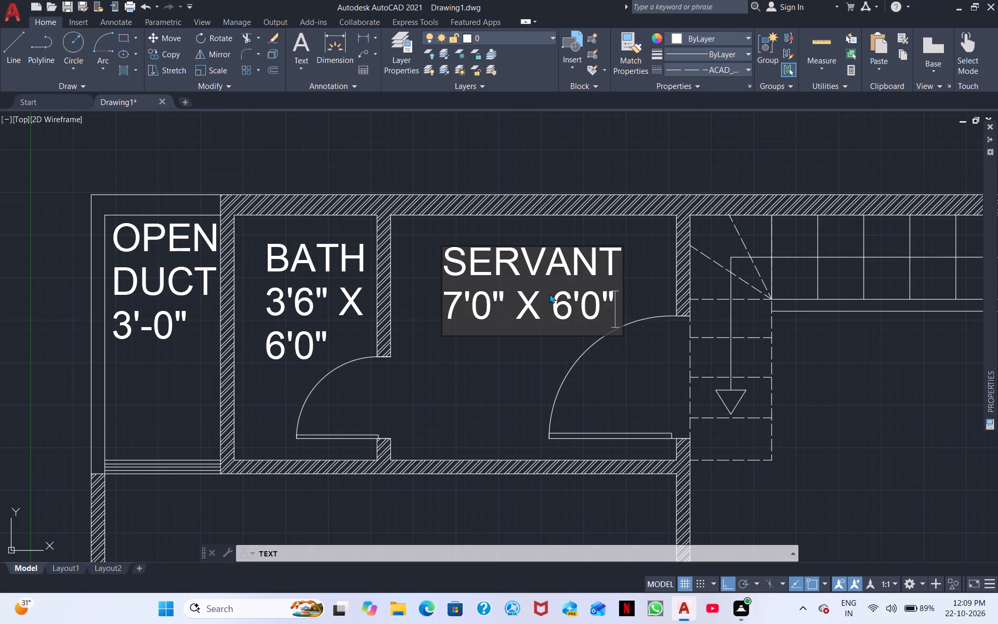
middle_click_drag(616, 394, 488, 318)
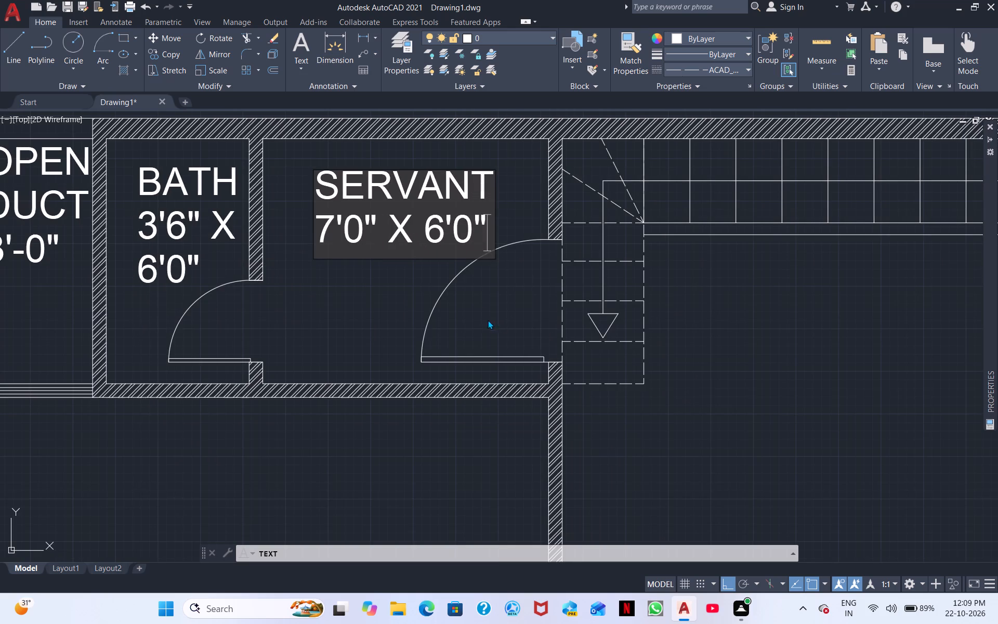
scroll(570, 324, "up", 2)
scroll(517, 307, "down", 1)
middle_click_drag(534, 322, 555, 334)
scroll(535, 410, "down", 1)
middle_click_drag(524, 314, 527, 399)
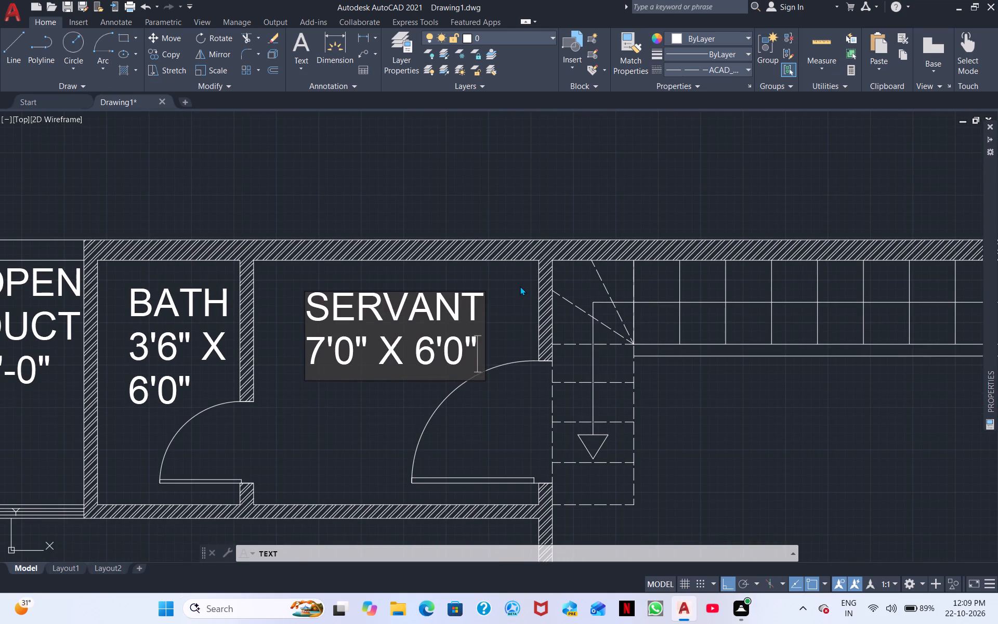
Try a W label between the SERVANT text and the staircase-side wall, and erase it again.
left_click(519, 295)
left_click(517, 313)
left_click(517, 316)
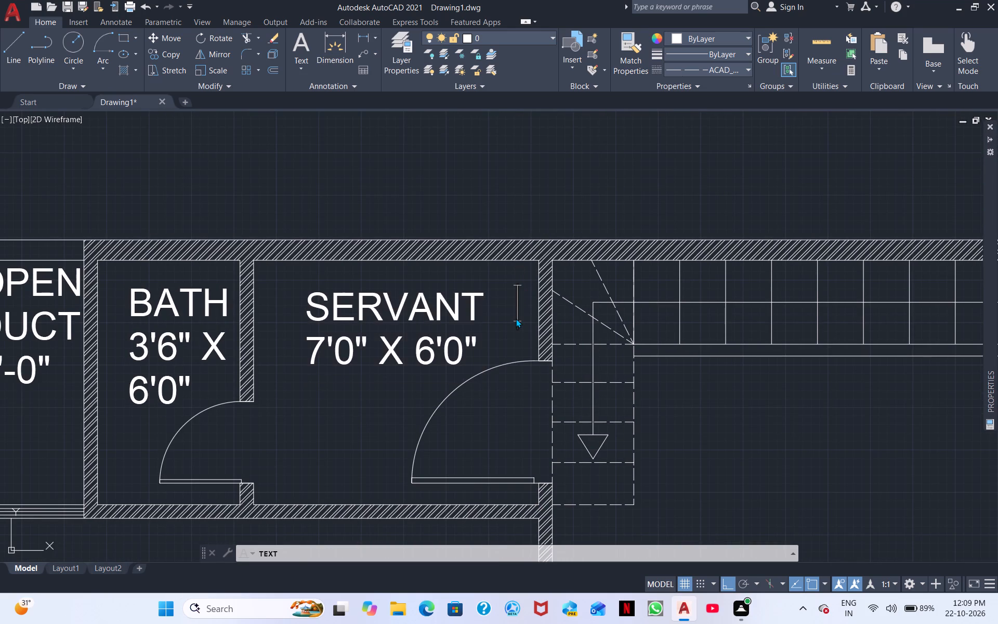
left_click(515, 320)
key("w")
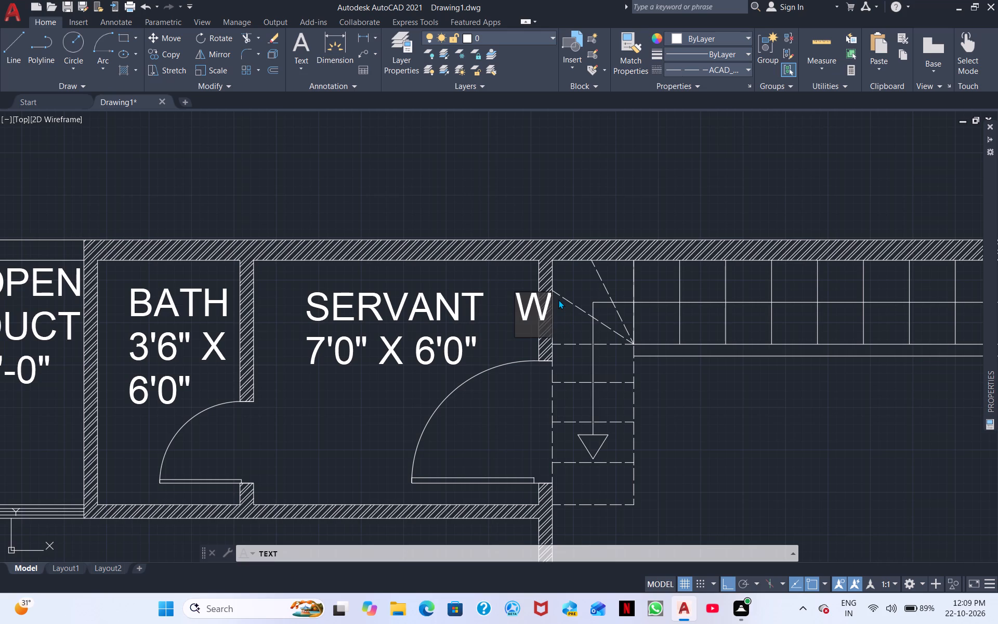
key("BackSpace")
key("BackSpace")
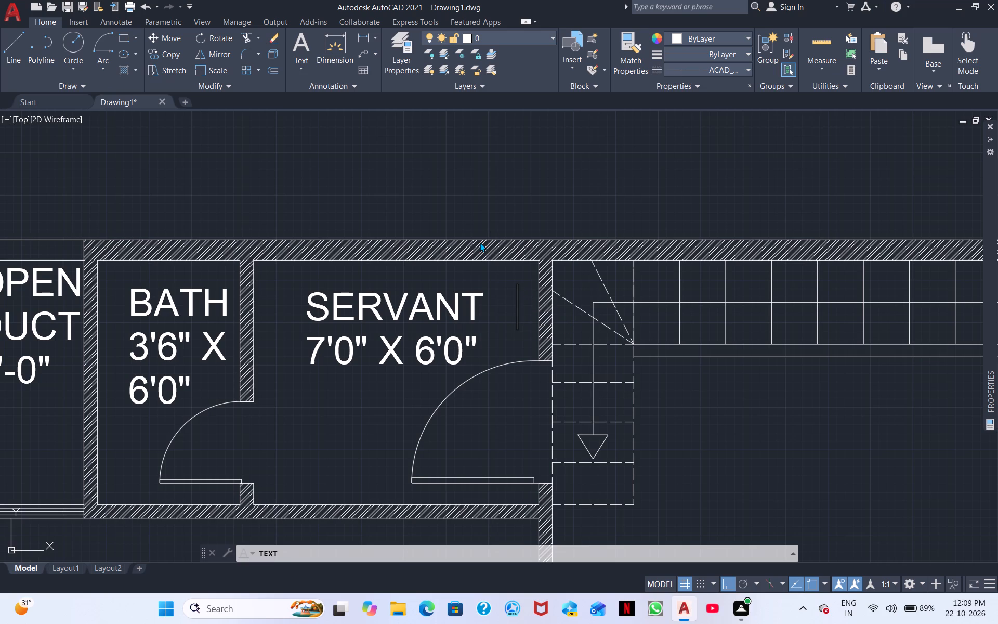
Place a W label beside the SERVANT text, close to the wall on the staircase side.
scroll(493, 297, "up", 2)
left_click(513, 314)
left_click(513, 328)
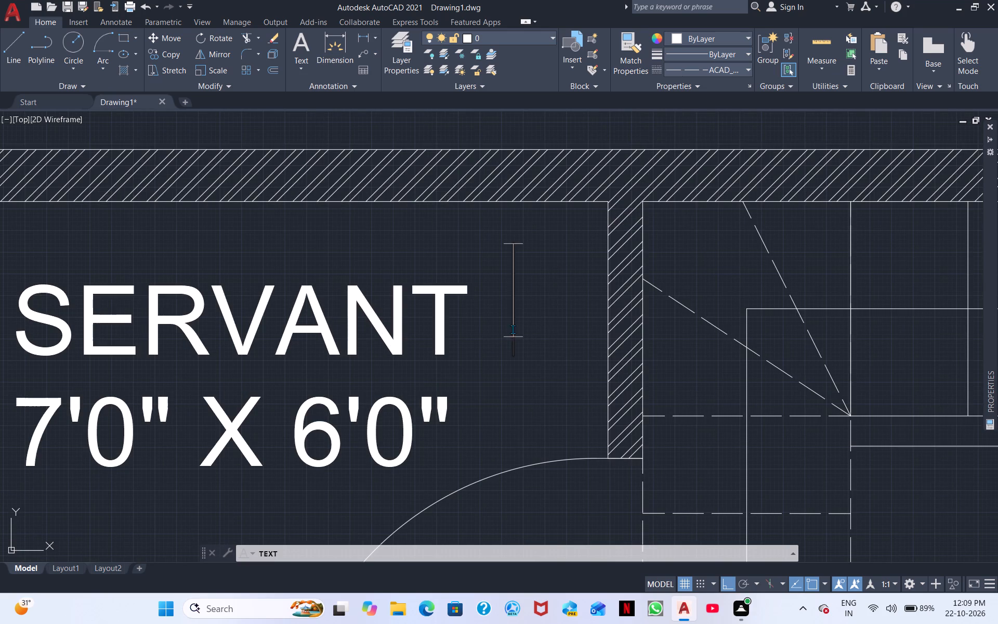
left_click(515, 341)
key("w")
Label the bath door with D2 and the servant room door with D, placing each inside its door swing.
middle_click_drag(553, 388, 664, 349)
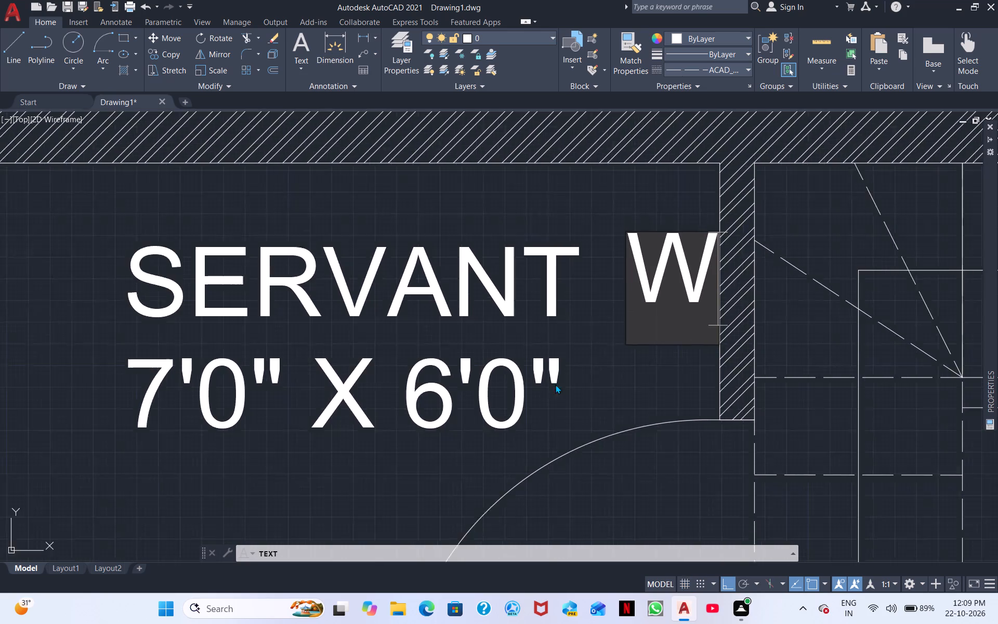
scroll(545, 387, "down", 1)
middle_click_drag(574, 386, 742, 344)
scroll(492, 428, "down", 1)
middle_click_drag(397, 465, 554, 428)
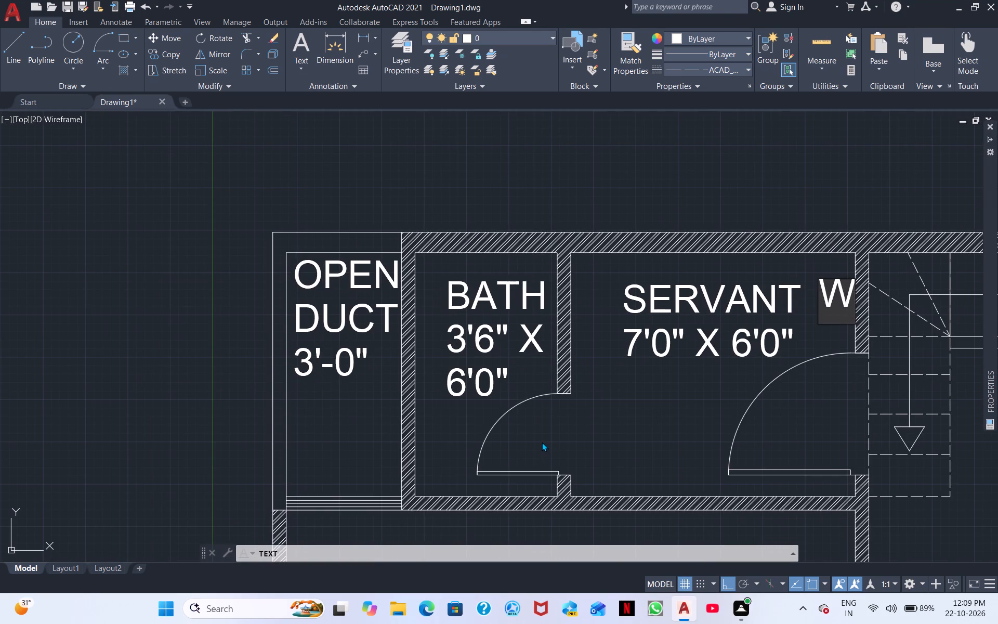
left_click(542, 442)
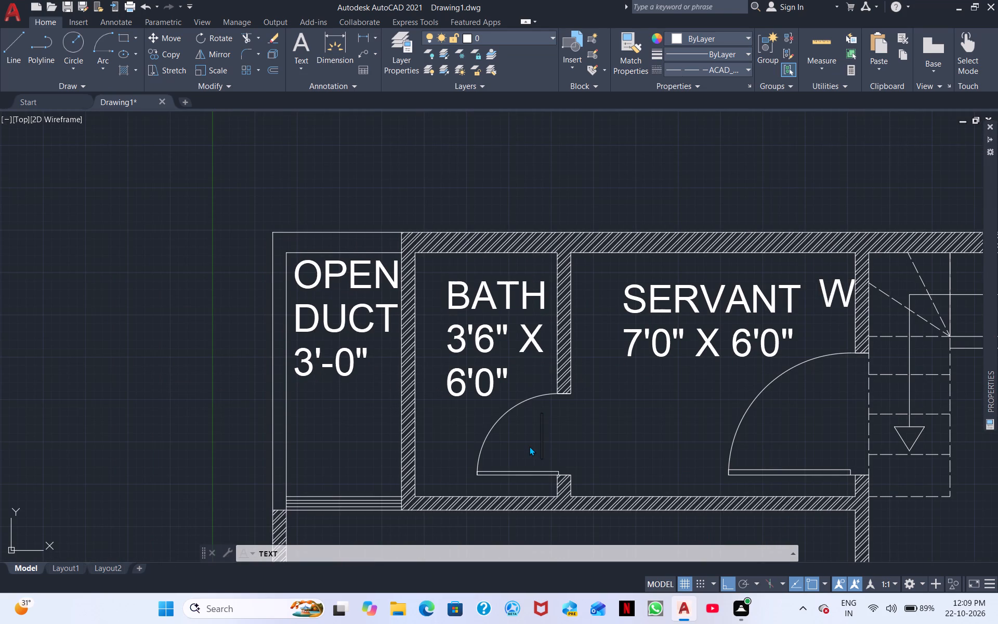
left_click(529, 446)
key("d")
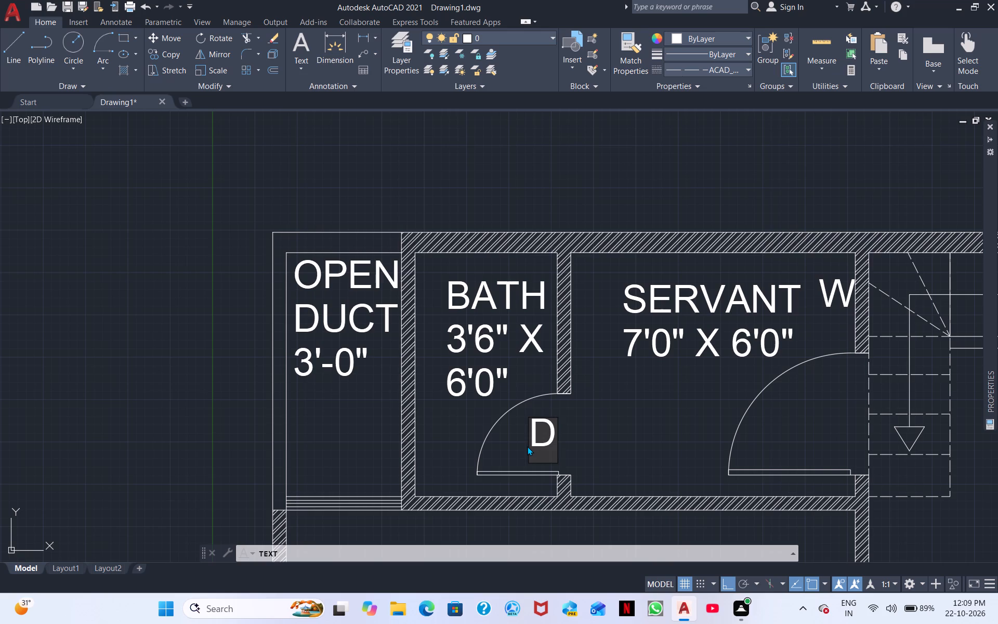
key("2")
left_click(819, 420)
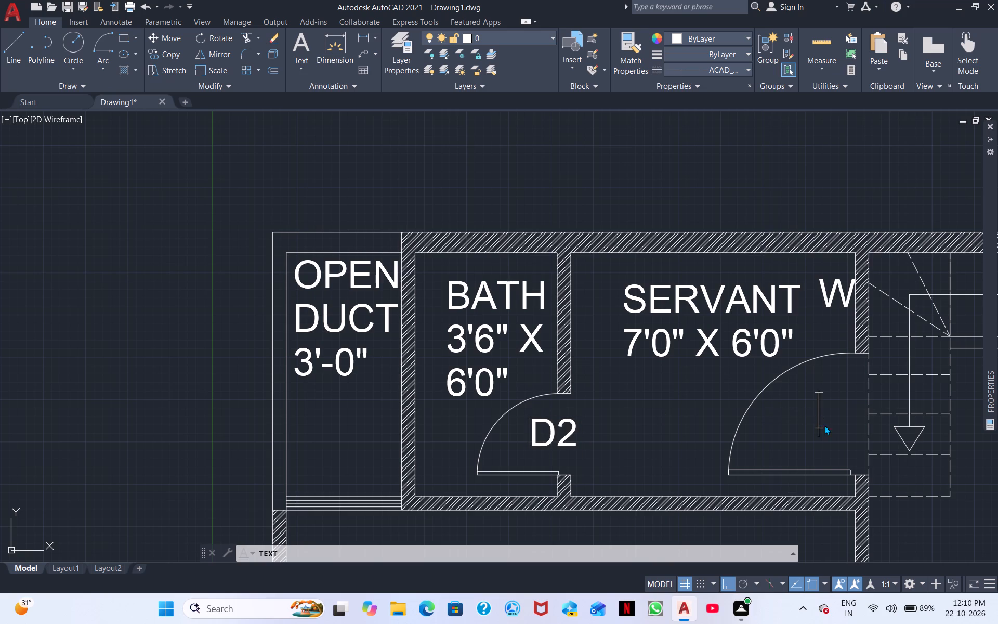
left_click(822, 434)
key("d")
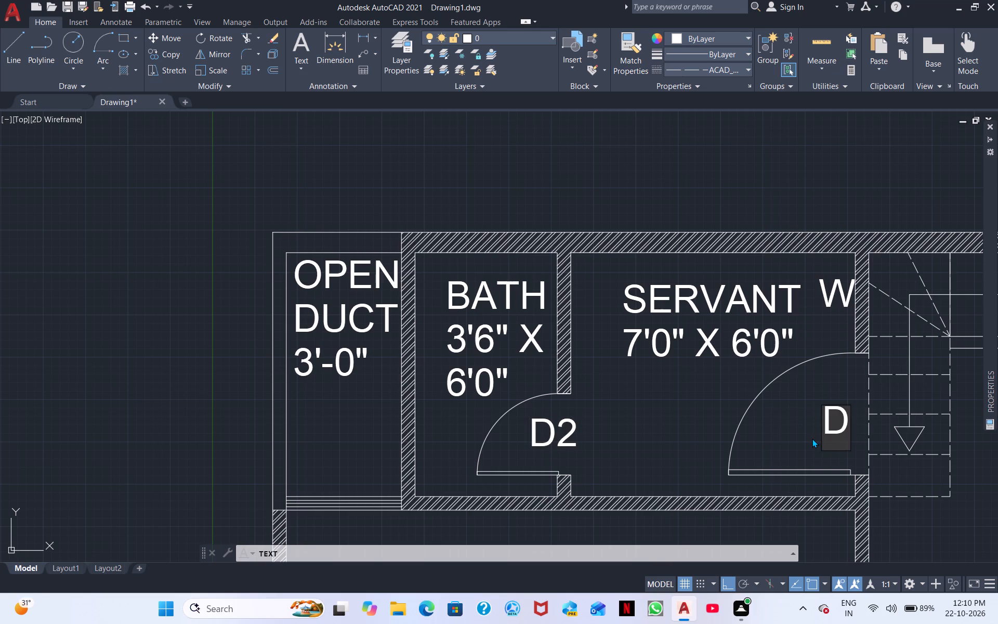
Label the large space below the staircase with CAR PORCH and 15'0" X 11'0" on two lines.
middle_click_drag(862, 419, 742, 407)
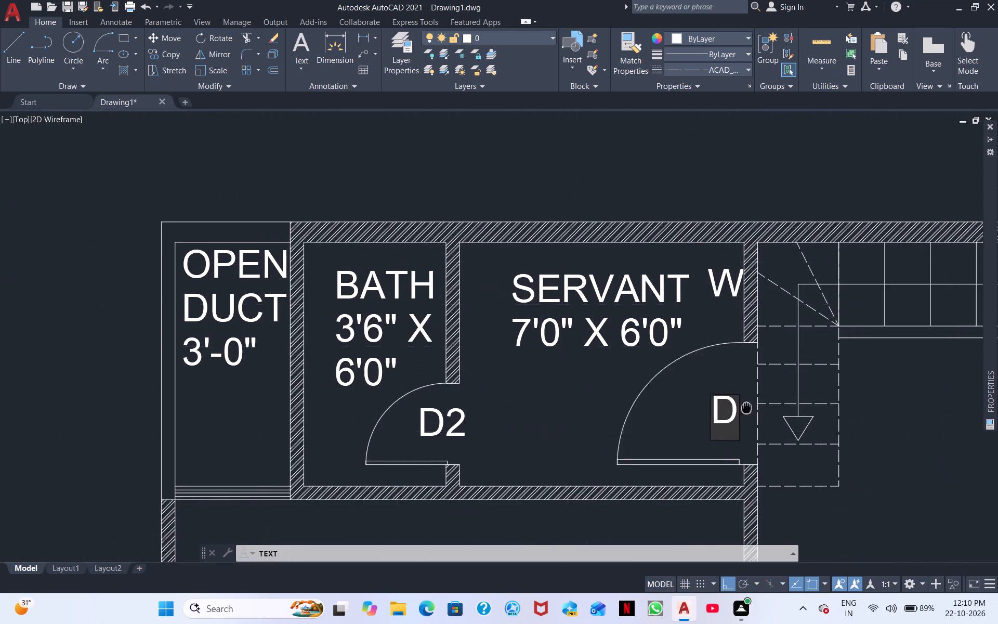
middle_click_drag(742, 407, 545, 390)
middle_click_drag(693, 421, 433, 267)
left_click(524, 308)
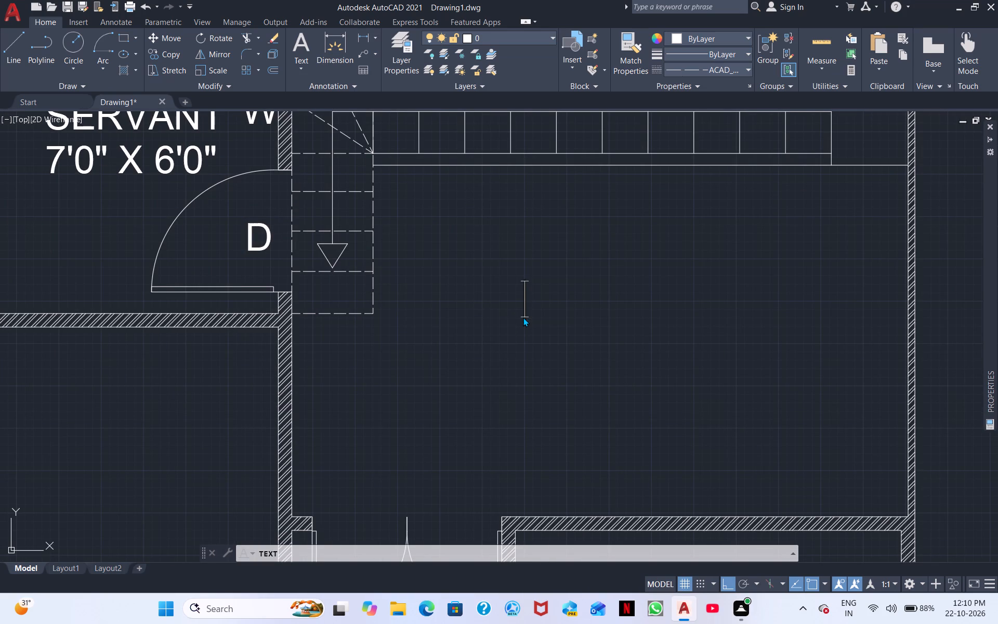
key("c")
key("a")
type("R")
key("space")
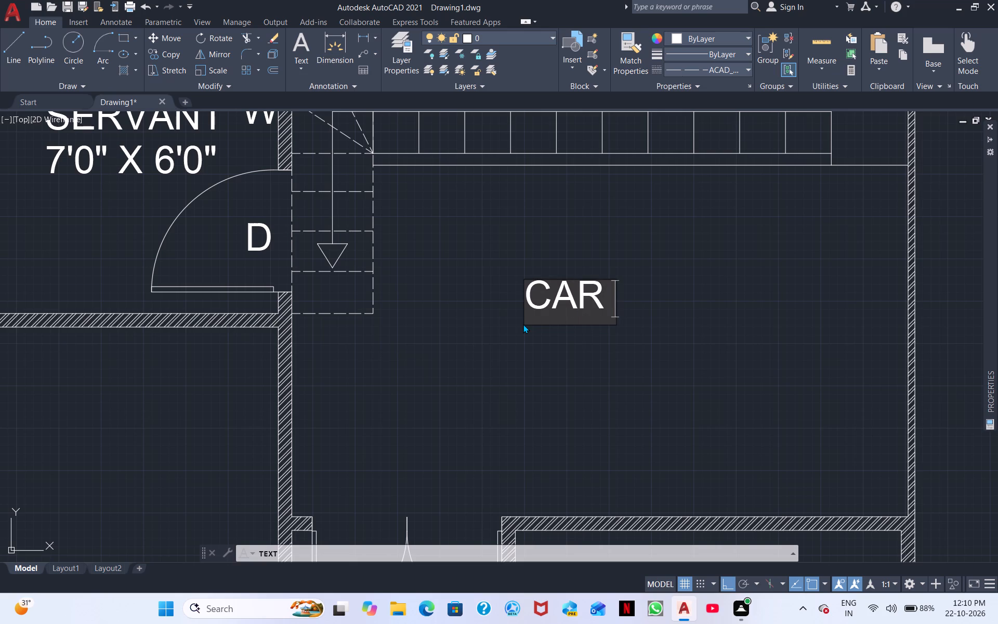
key("p")
key("o")
type("RC")
key("h")
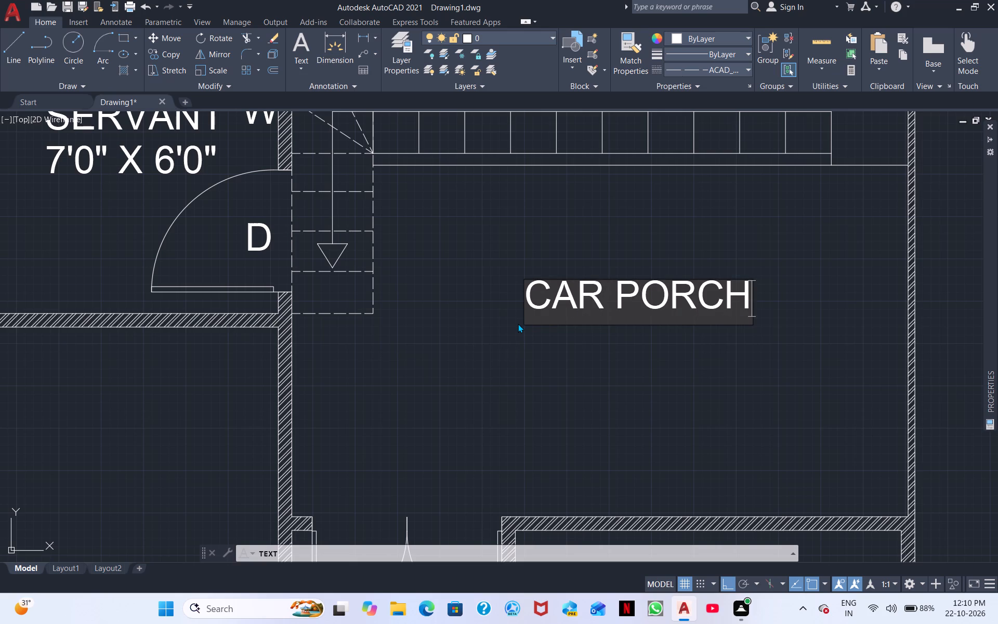
key("Return")
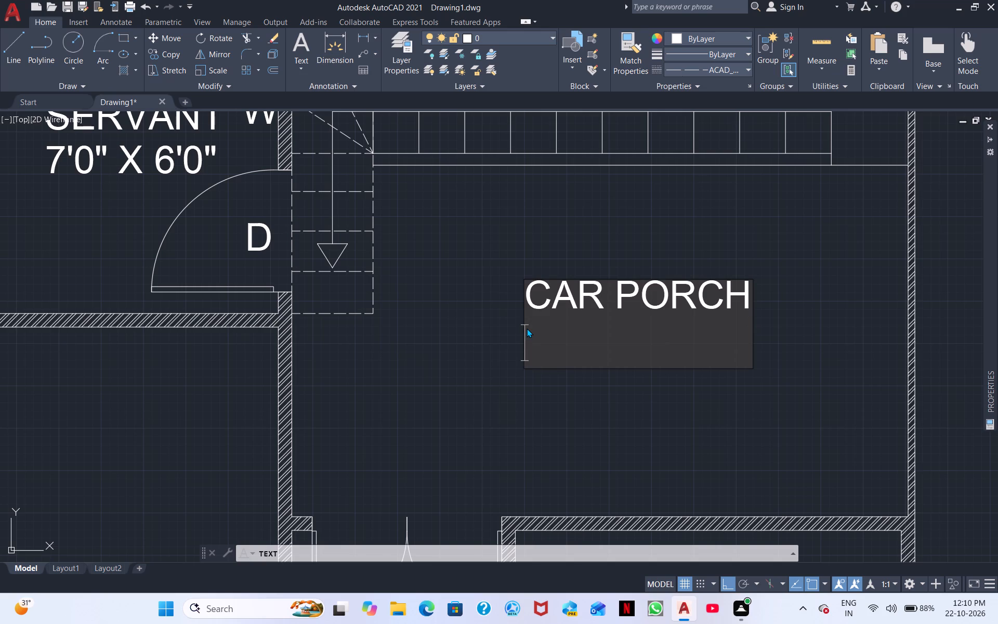
type("15'0\"")
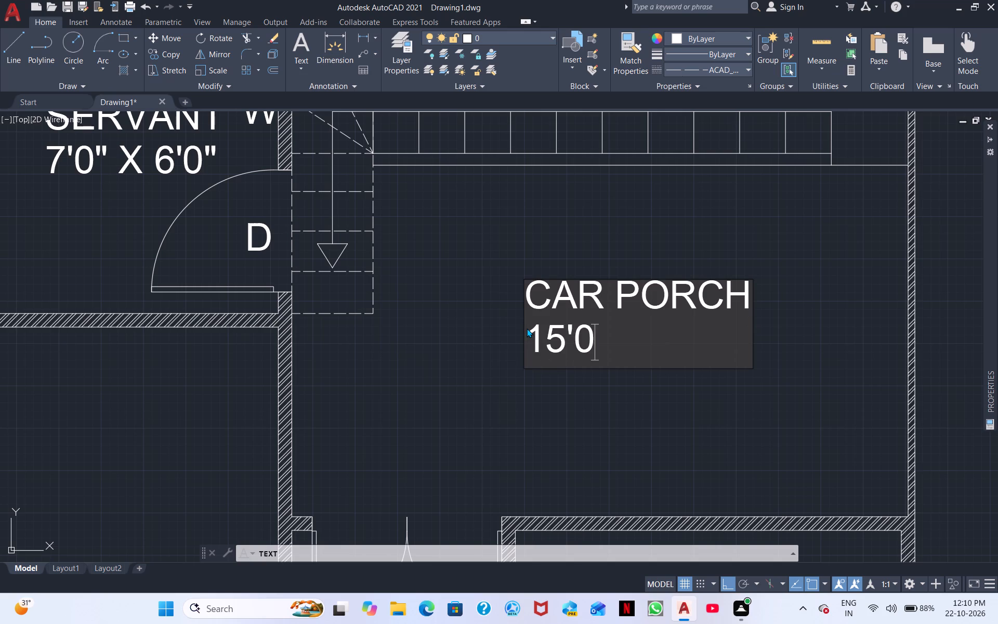
key("space")
type("X")
key("space")
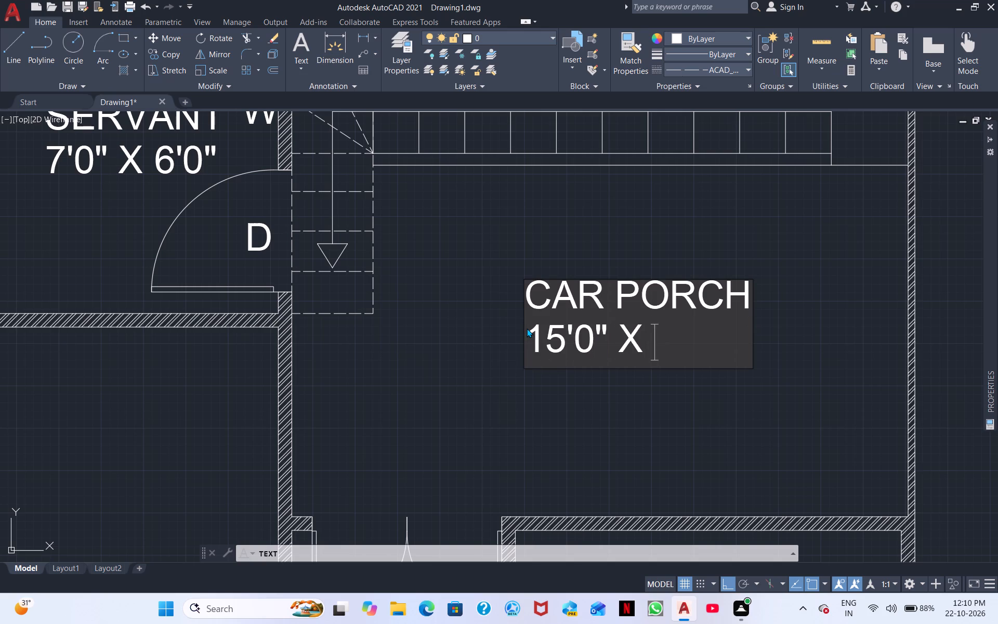
type("11'0")
key("shift+quotedbl")
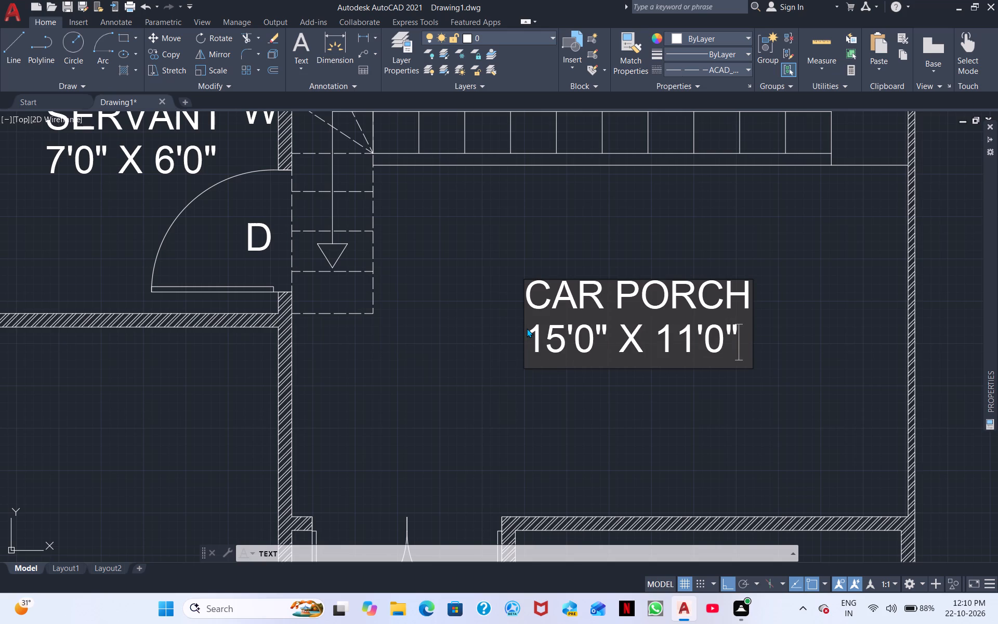
Label the window below the open duct with W, just inside the large room beneath it.
middle_click_drag(293, 369, 514, 351)
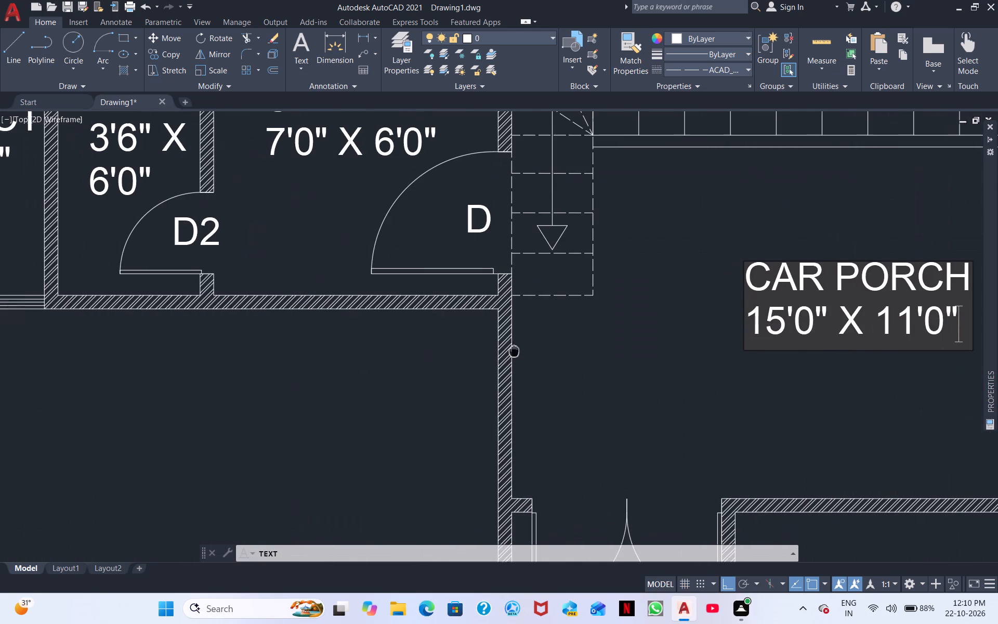
middle_click_drag(514, 351, 515, 351)
middle_click_drag(344, 395, 493, 360)
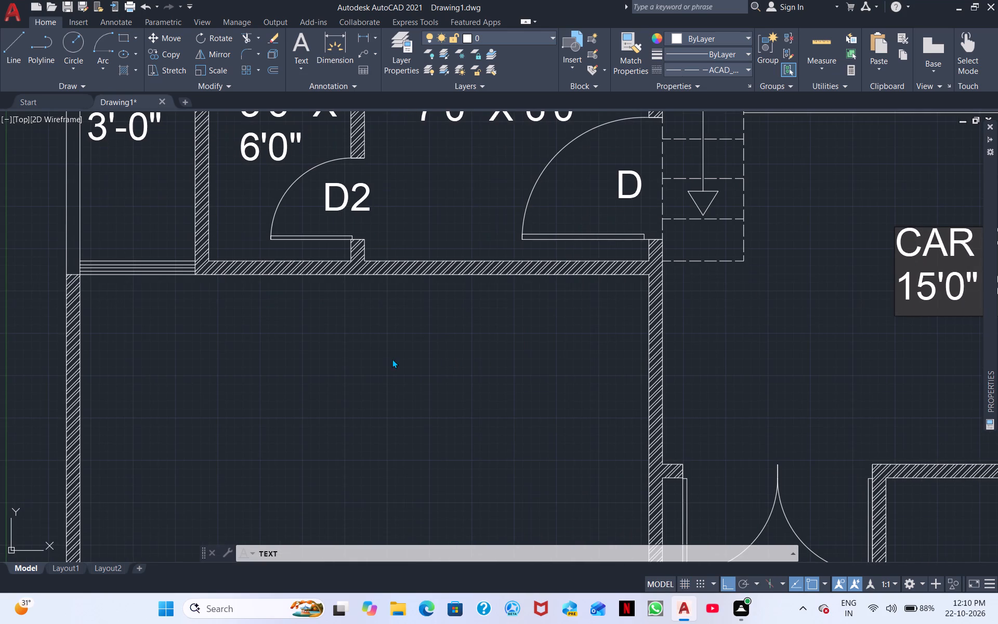
middle_click_drag(242, 274, 620, 278)
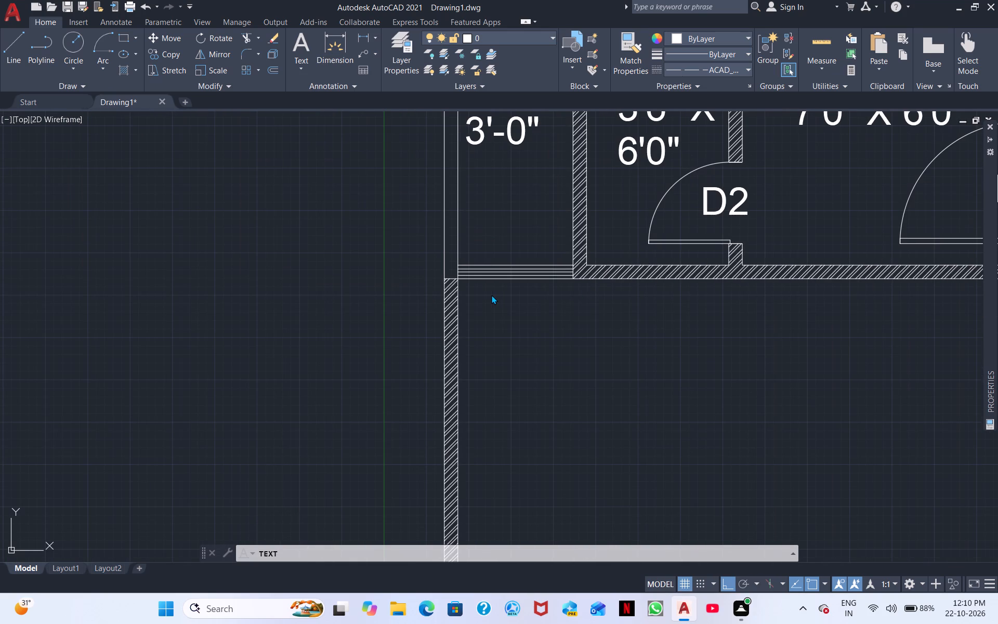
left_click(491, 295)
left_click(480, 301)
scroll(480, 307, "down", 1)
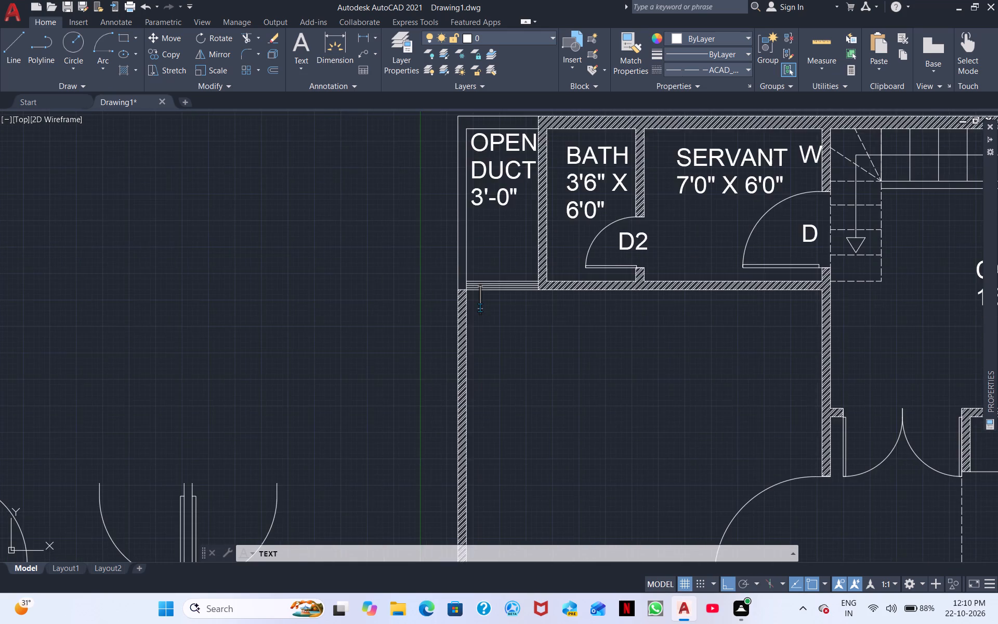
scroll(480, 307, "up", 2)
left_click(481, 323)
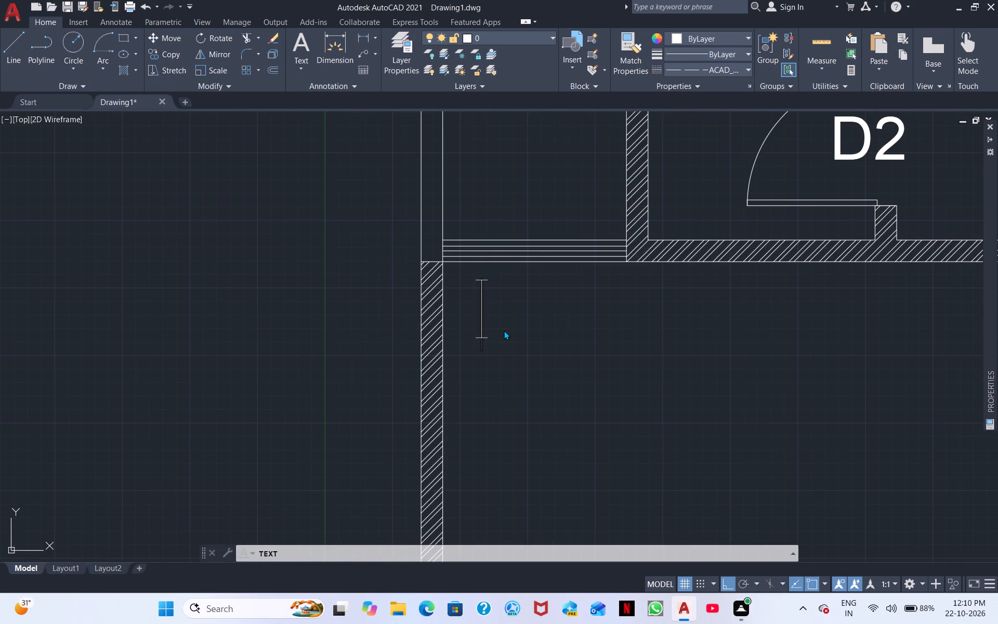
key("w")
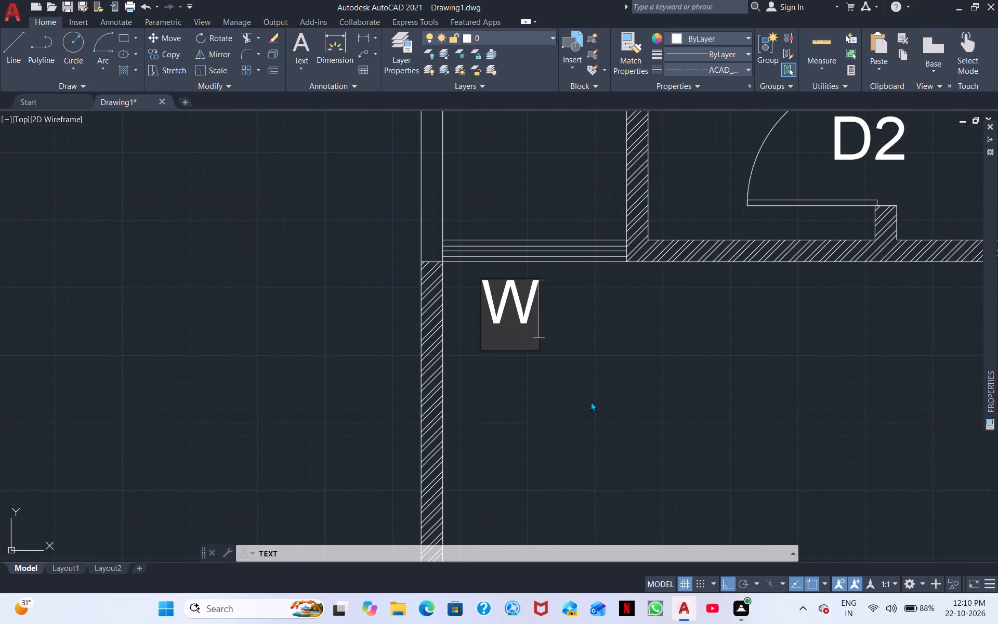
Label the large room below the bath and servant room with BED ROOM and 14'0" X 12'0" on two lines.
middle_click_drag(621, 384, 490, 312)
scroll(483, 345, "down", 1)
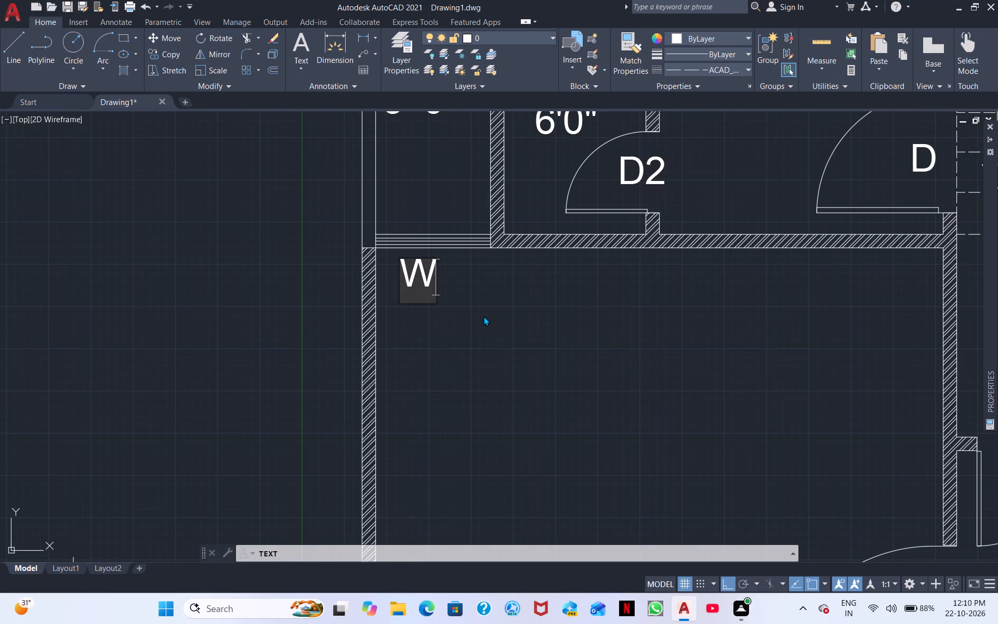
left_click(483, 316)
left_click(487, 335)
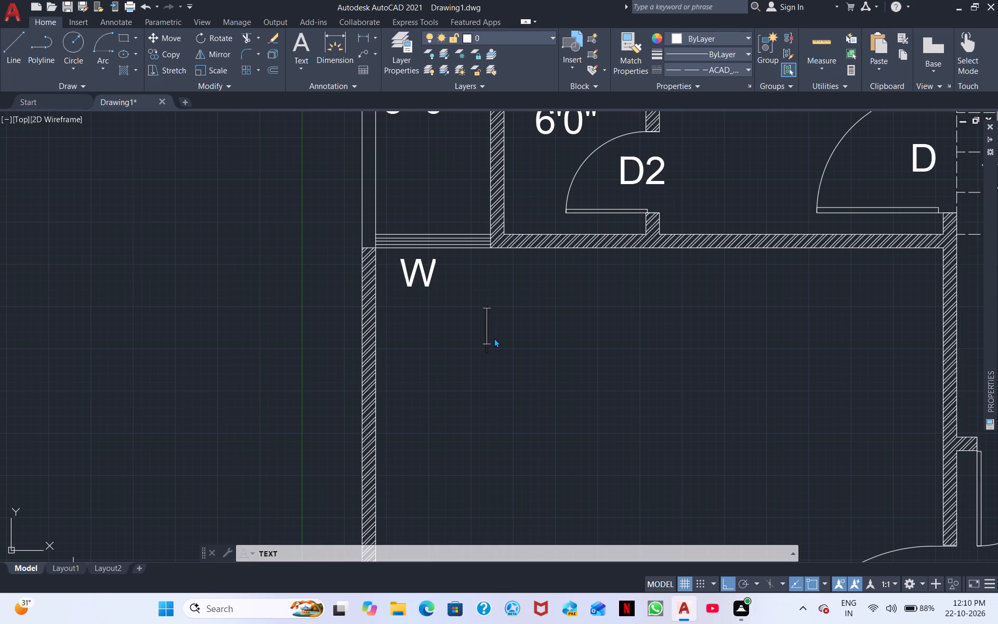
left_click_drag(523, 378, 496, 334)
left_click(495, 333)
middle_click_drag(491, 344, 421, 279)
scroll(434, 334, "down", 1)
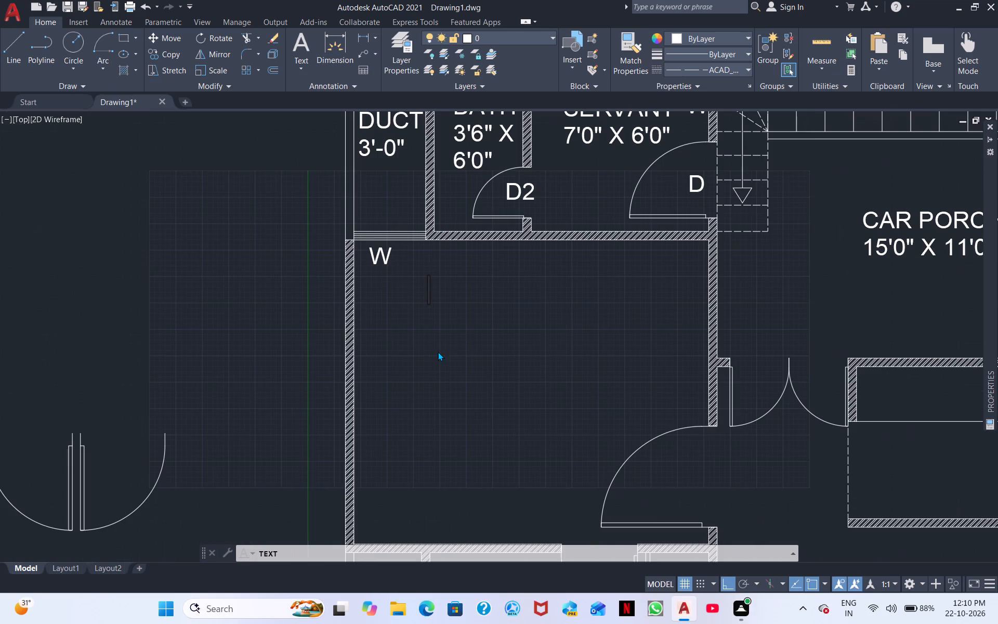
left_click(473, 365)
left_click(445, 373)
type("BE")
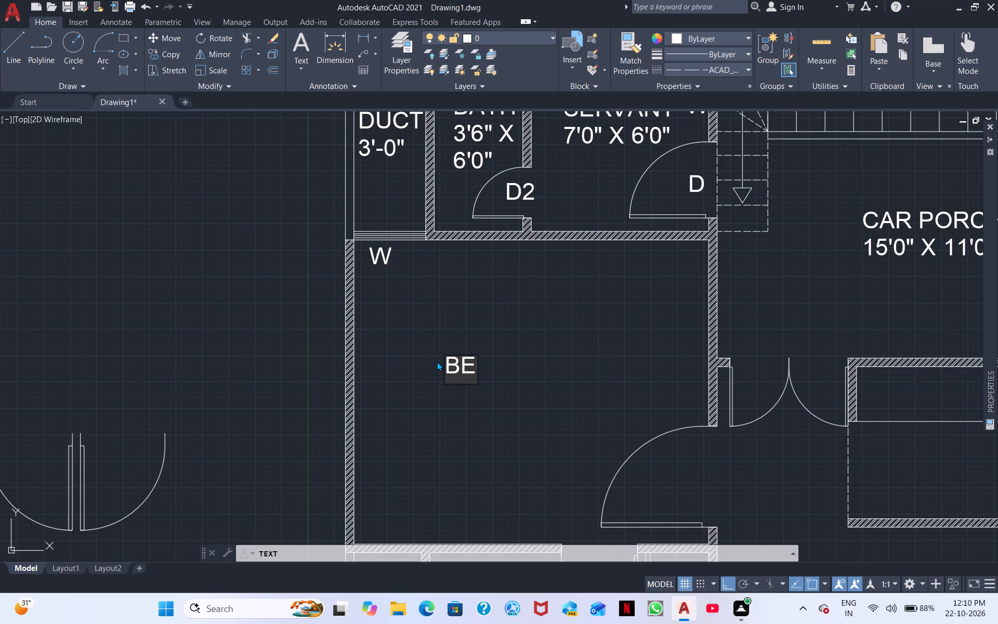
type("D ROOM")
key("Return")
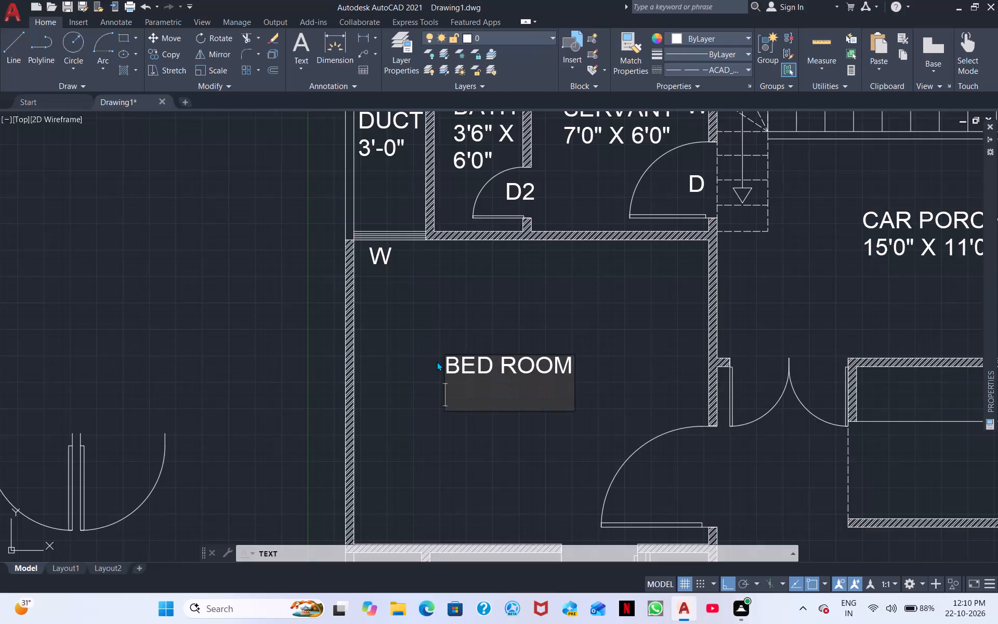
type("14'0\"")
key("space")
type("X")
key("space")
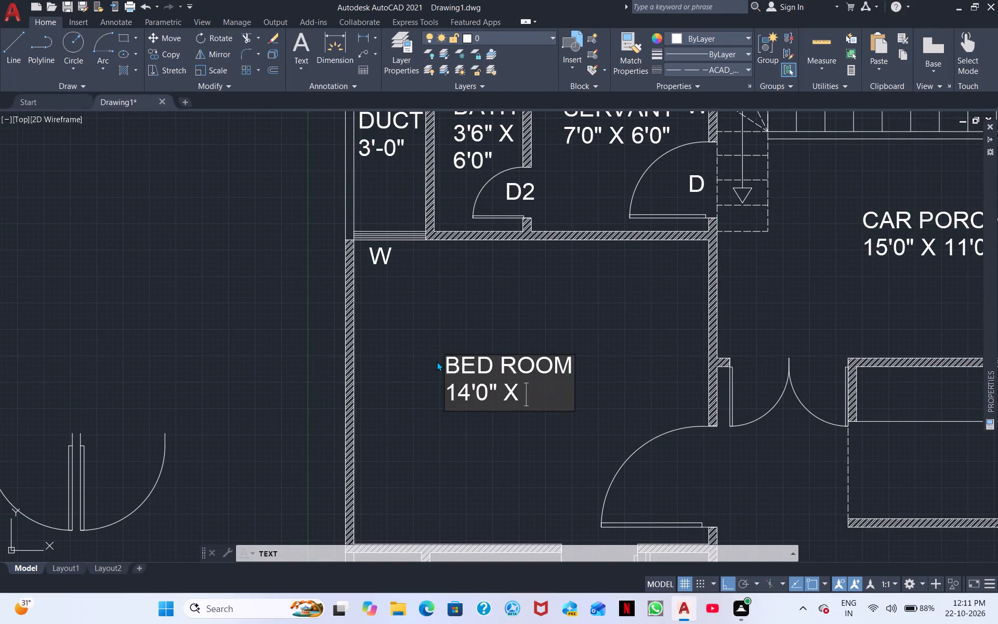
type("12'0\"")
Label the bedroom's door beside the double-door entrance with D1, inside its door swing.
middle_click_drag(661, 336, 622, 347)
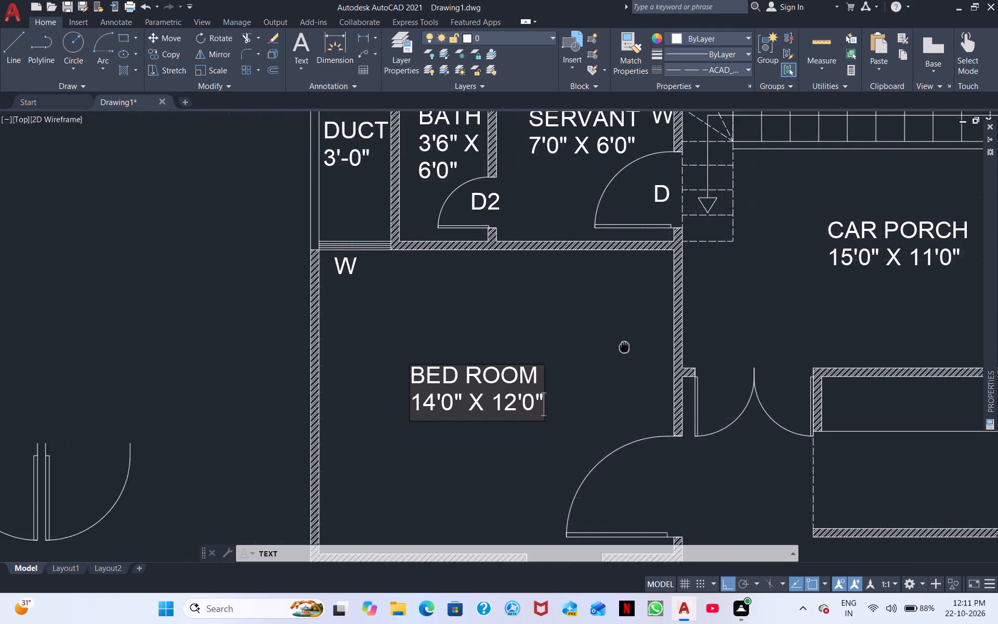
middle_click_drag(622, 347, 464, 346)
middle_click_drag(567, 372, 494, 316)
scroll(494, 316, "down", 1)
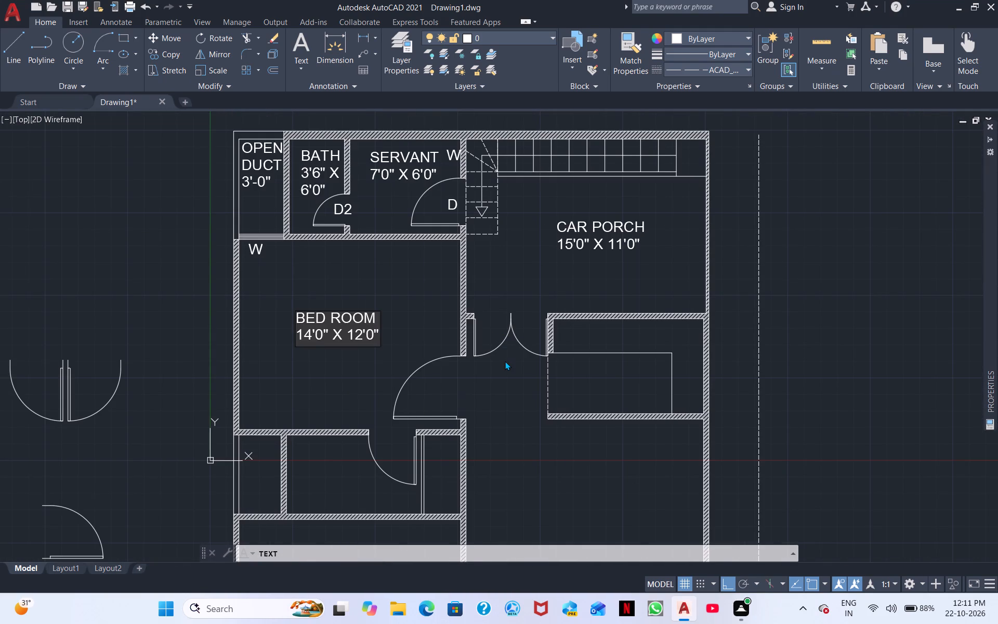
scroll(467, 385, "up", 2)
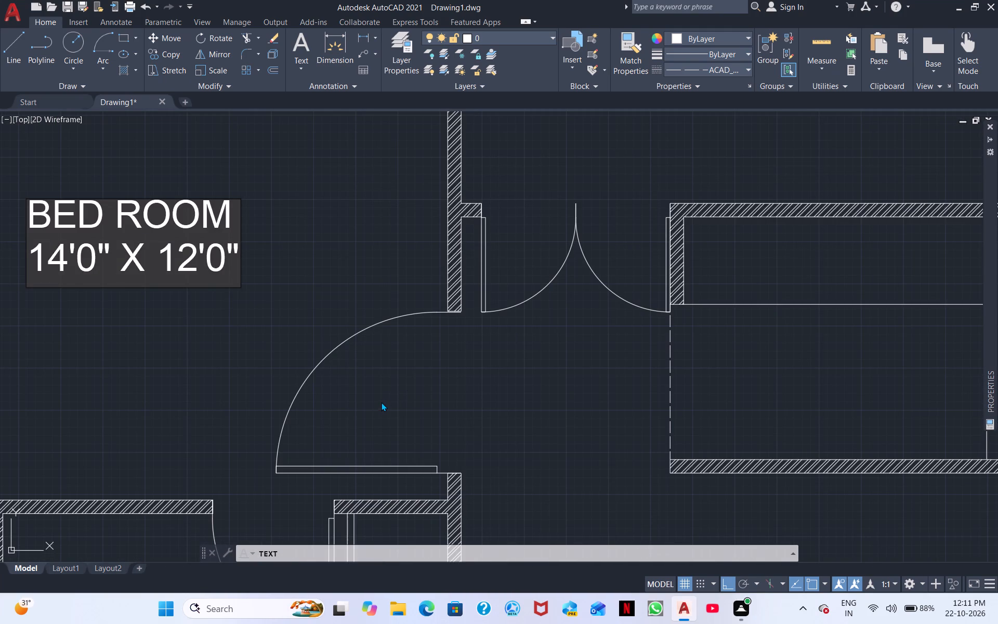
left_click(381, 403)
left_click_drag(374, 412, 374, 418)
type("D1")
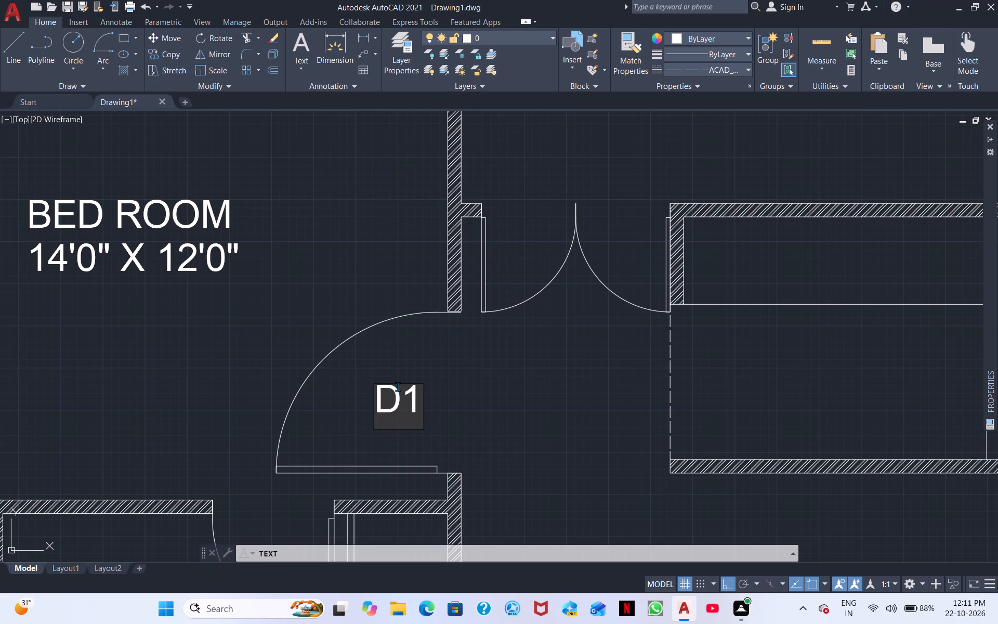